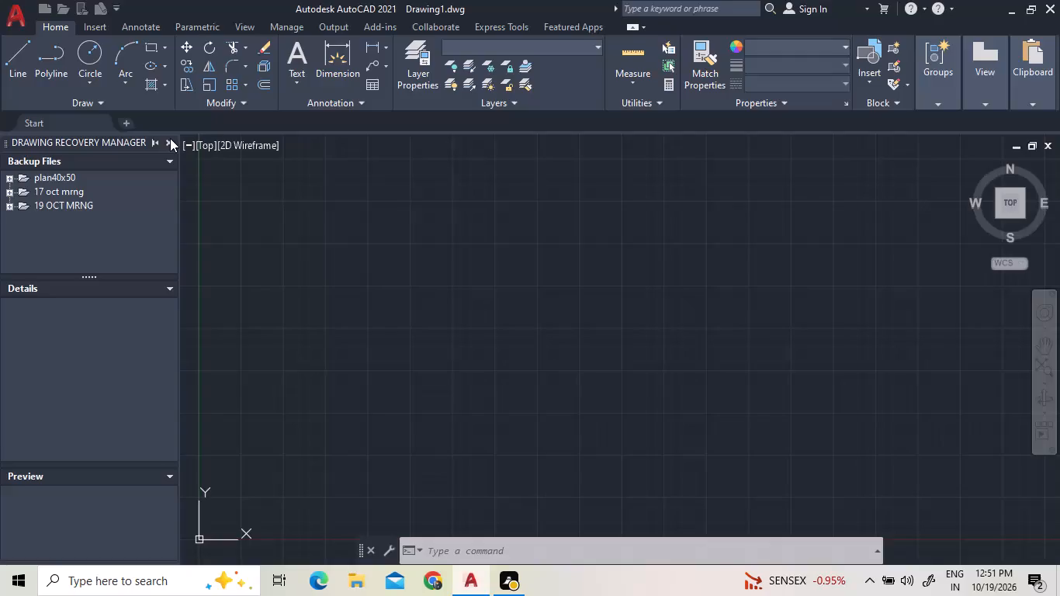
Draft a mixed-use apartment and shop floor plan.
Close the Drawing Recovery Manager palette.
{"action": "left_click", "coordinate": [170, 138]}
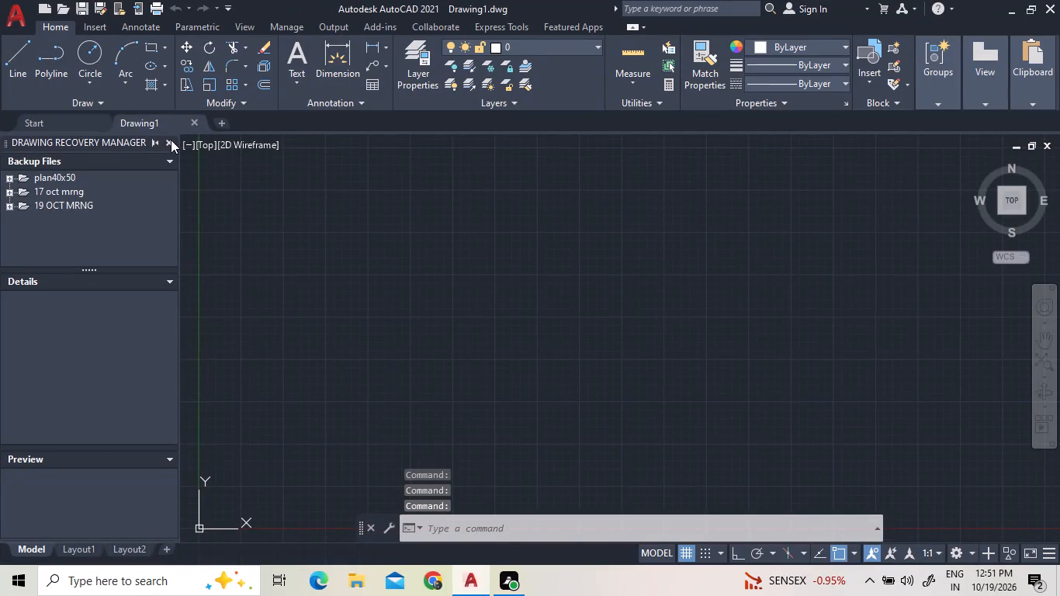
{"action": "left_click", "coordinate": [171, 140]}
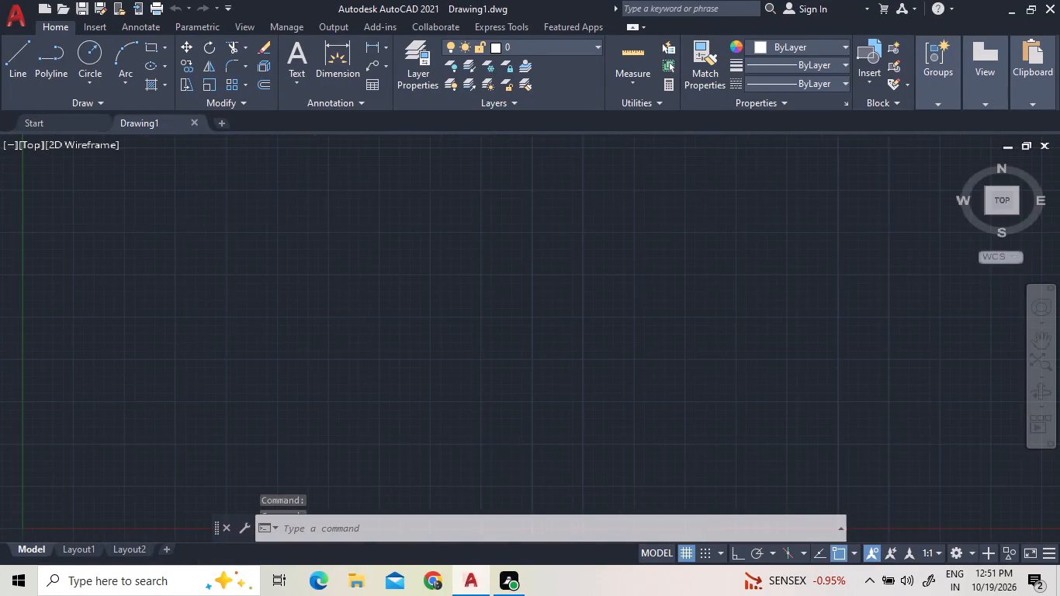
Turn on command log file recording with LOGFILEON.
{"action": "left_click", "coordinate": [408, 520]}
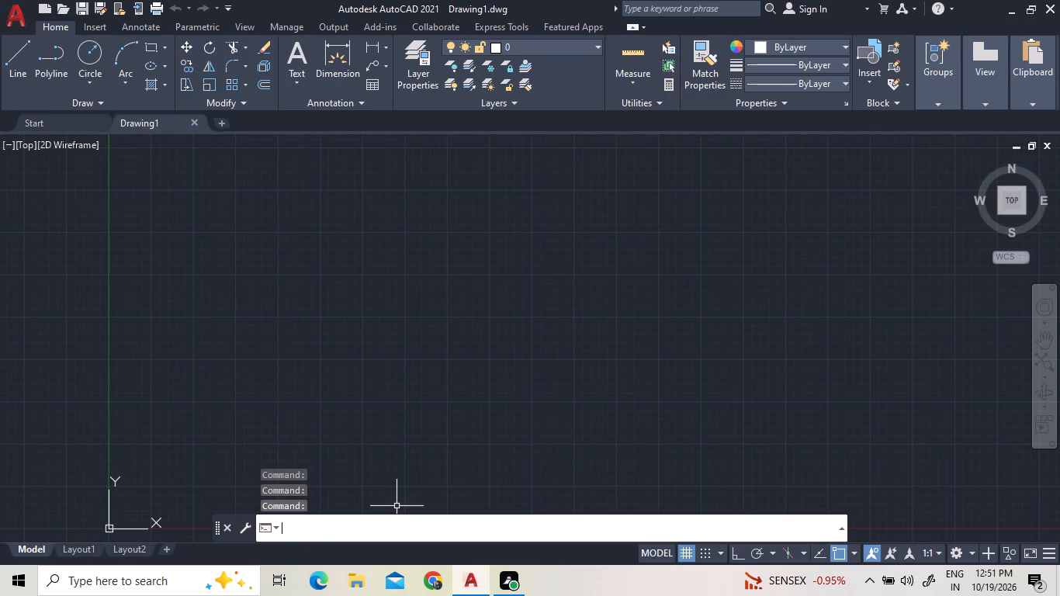
{"action": "type", "text": "log"}
{"action": "key", "text": "space"}
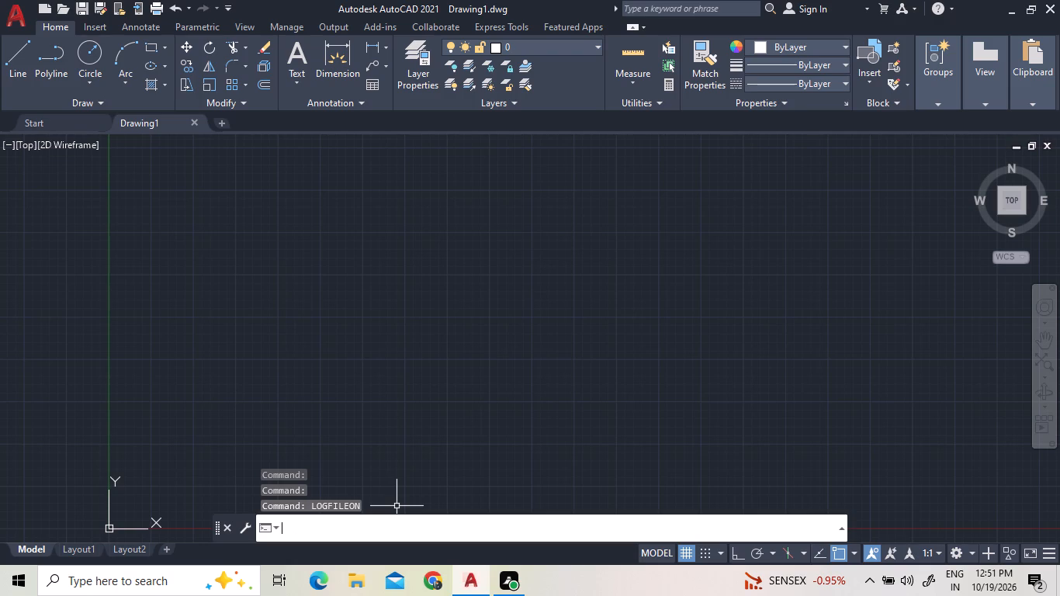
{"action": "type", "text": "lo"}
{"action": "type", "text": "g"}
{"action": "key", "text": "space"}
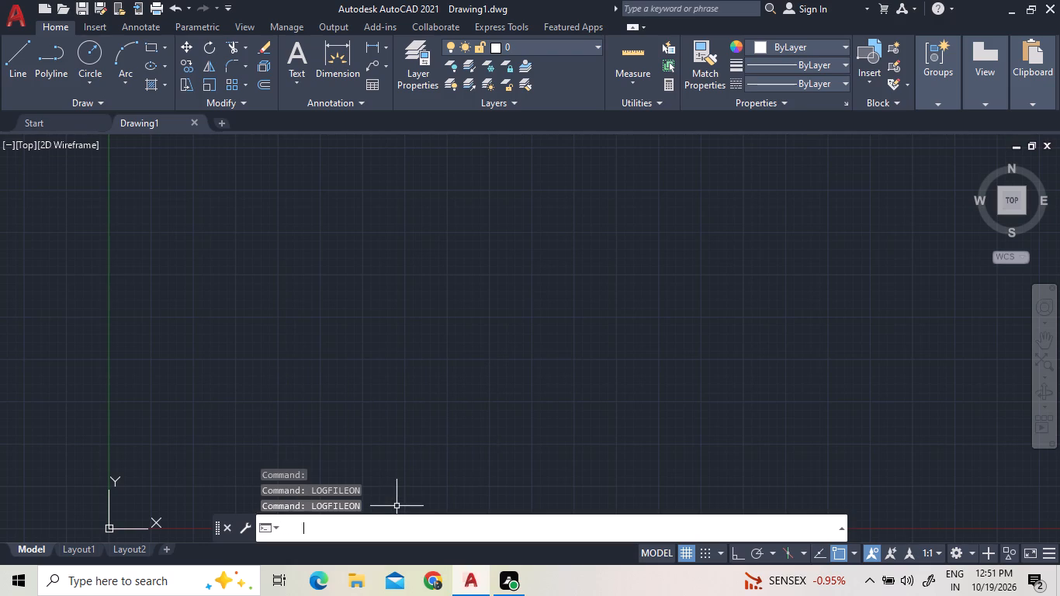
Configure the drawing units to Engineering length type with 0'-0" precision.
{"action": "type", "text": "un"}
{"action": "key", "text": "Return"}
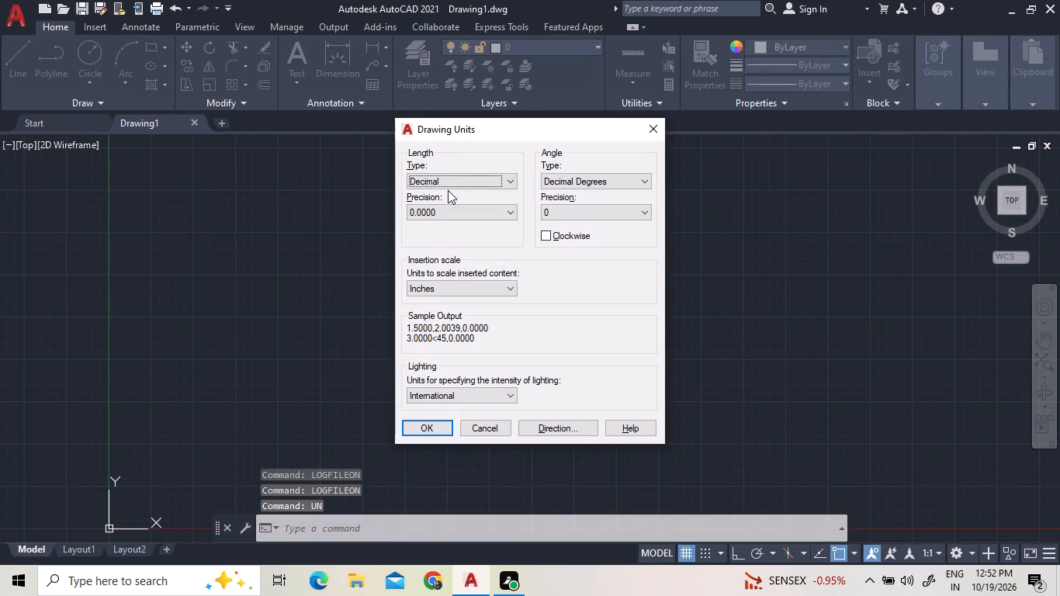
{"action": "left_click", "coordinate": [452, 174]}
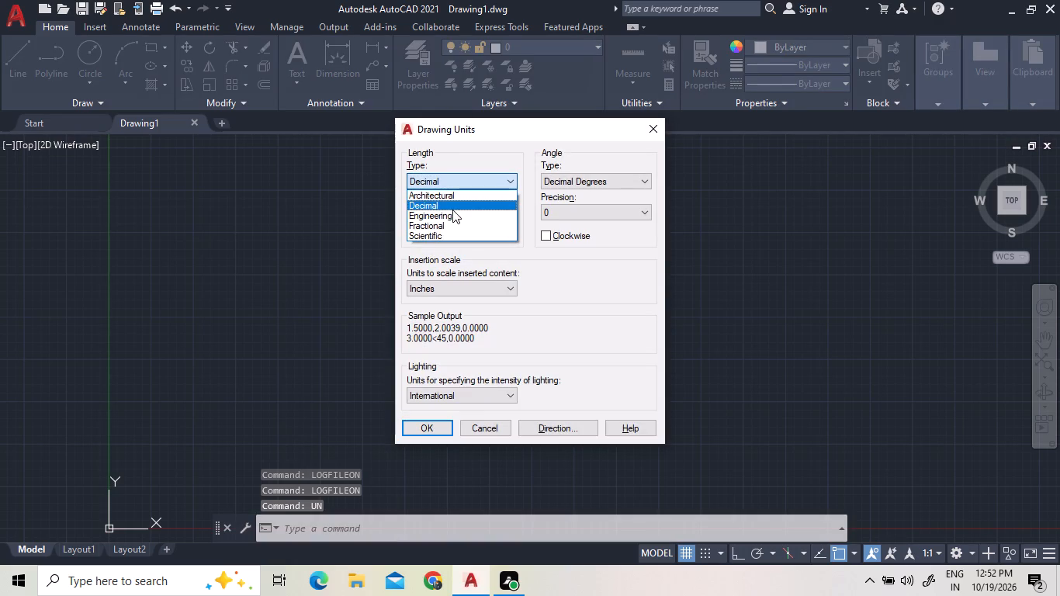
{"action": "left_click", "coordinate": [454, 212]}
{"action": "left_click", "coordinate": [454, 212]}
{"action": "left_click", "coordinate": [454, 219]}
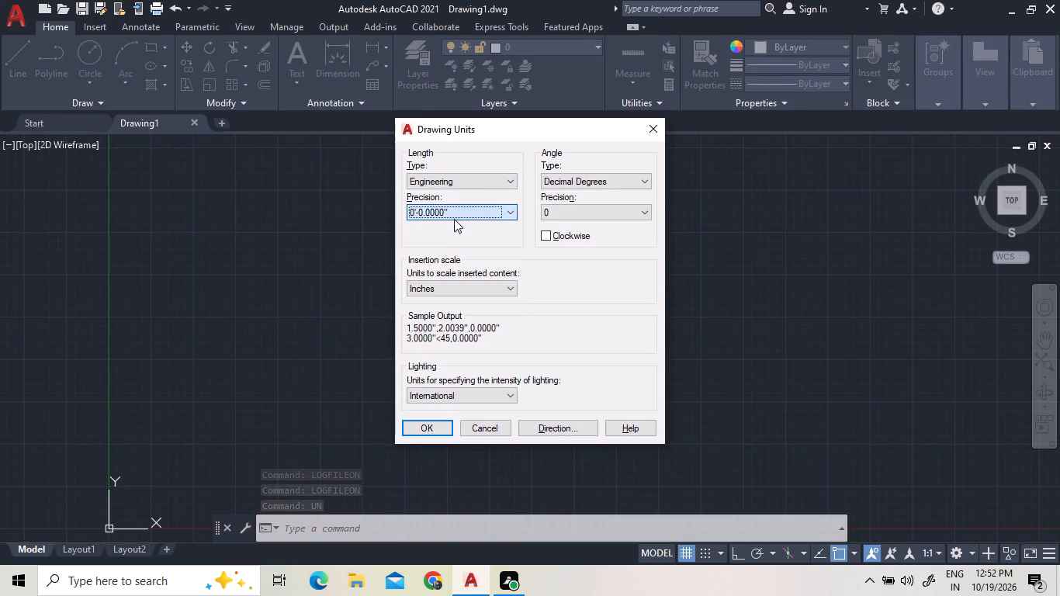
{"action": "left_click", "coordinate": [445, 204]}
{"action": "left_click", "coordinate": [440, 223]}
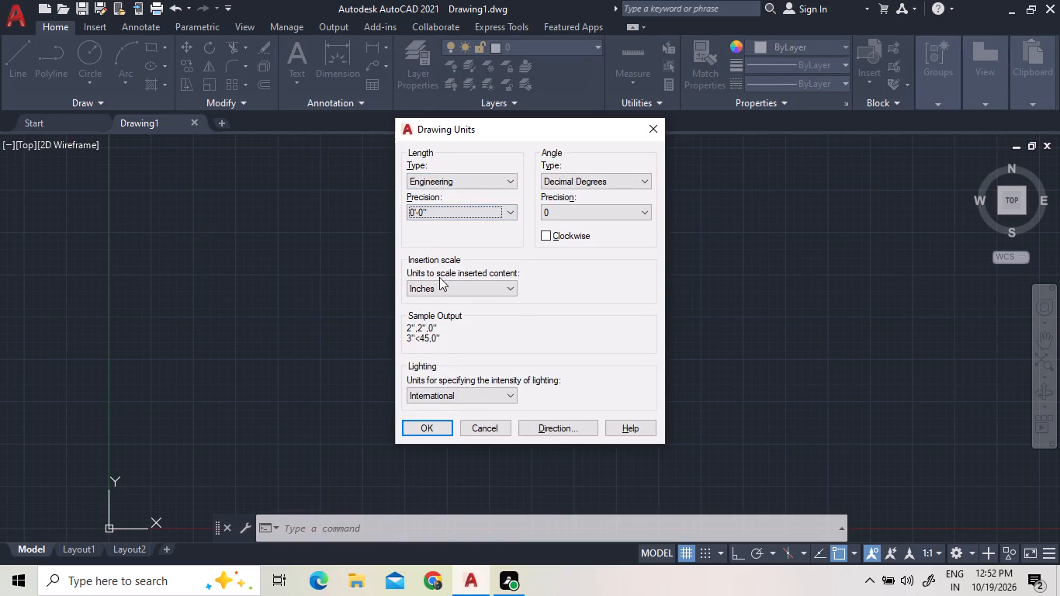
{"action": "left_click", "coordinate": [426, 427]}
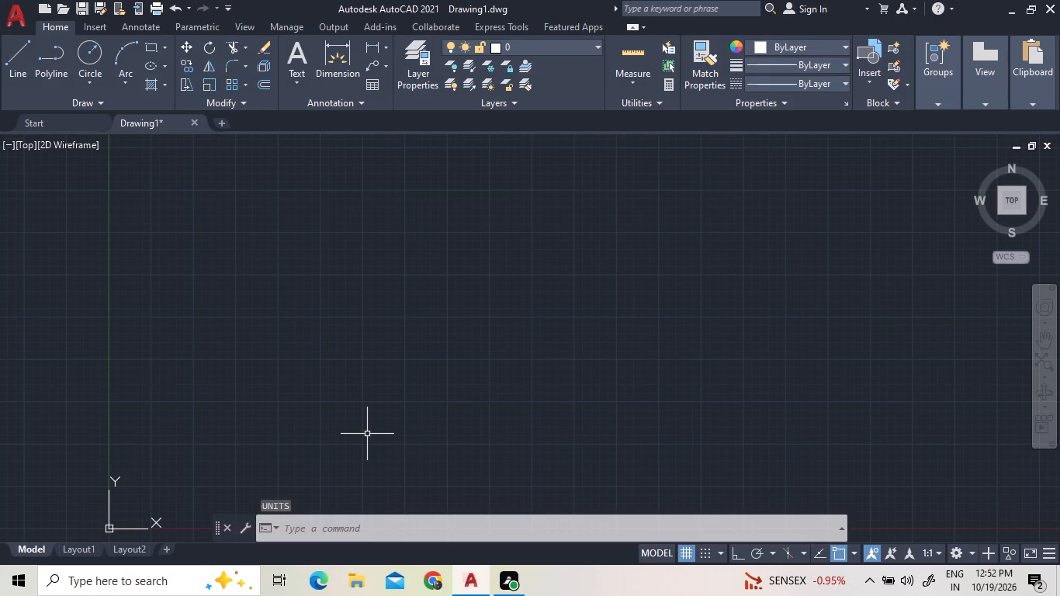
Modify the Standard dimension style's primary units to Engineering format with 0'-0" precision.
{"action": "type", "text": "dims"}
{"action": "key", "text": "Return"}
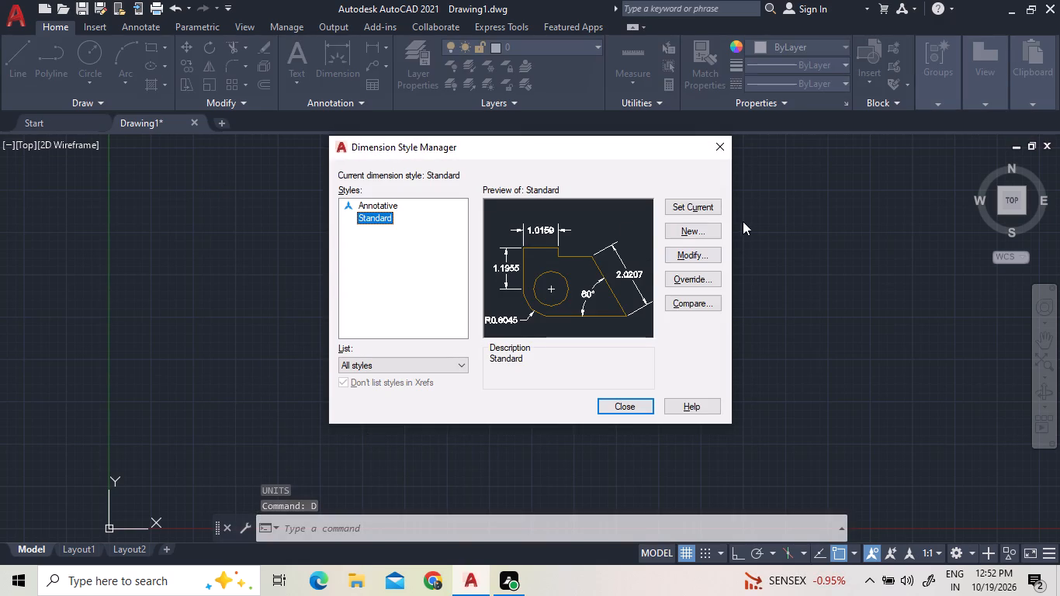
{"action": "left_click", "coordinate": [688, 253]}
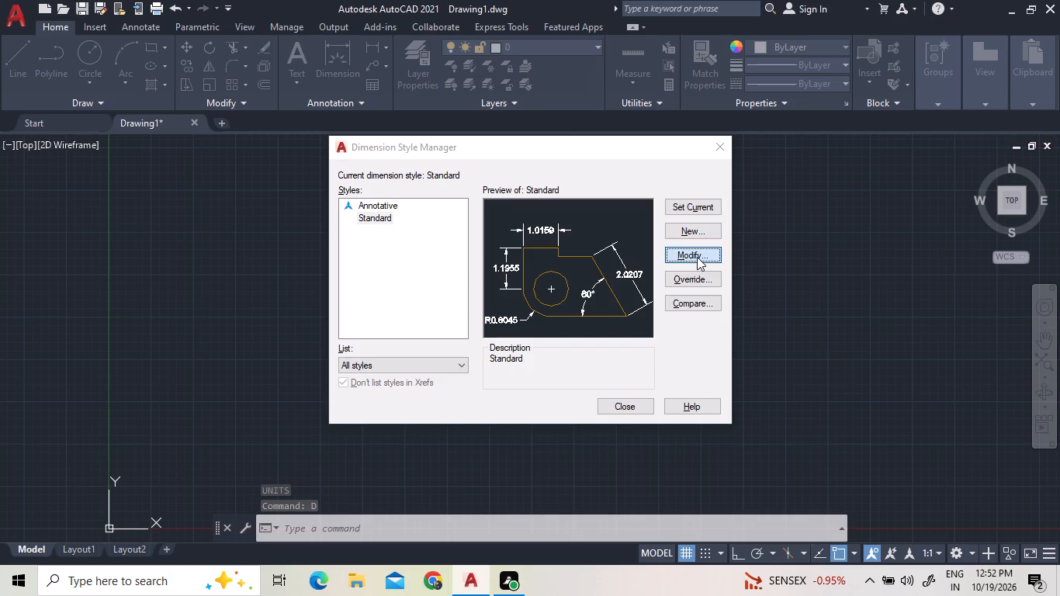
{"action": "left_click", "coordinate": [697, 257]}
{"action": "left_click", "coordinate": [449, 158]}
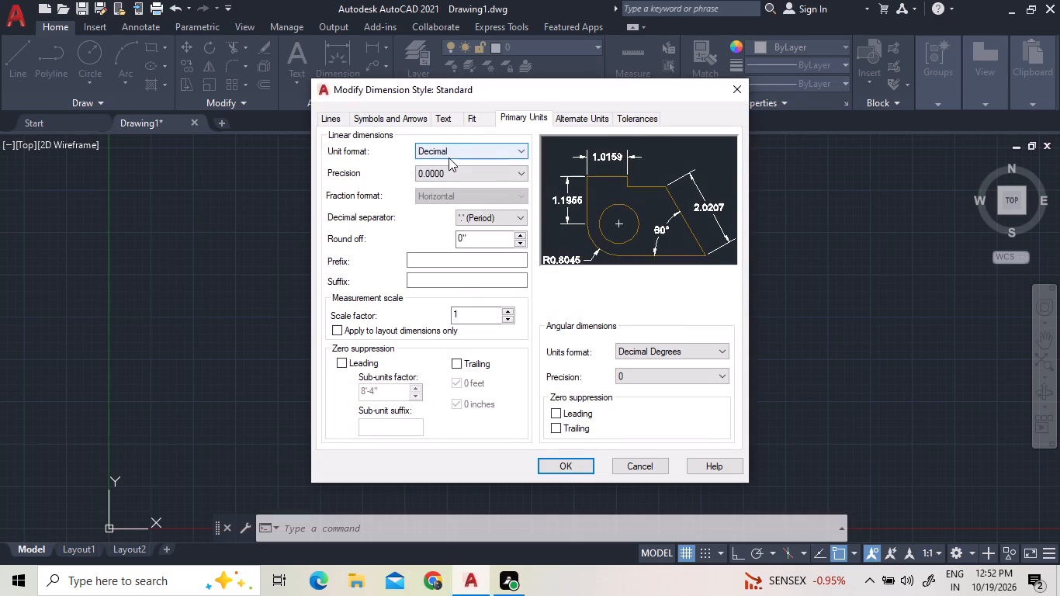
{"action": "left_click", "coordinate": [445, 183]}
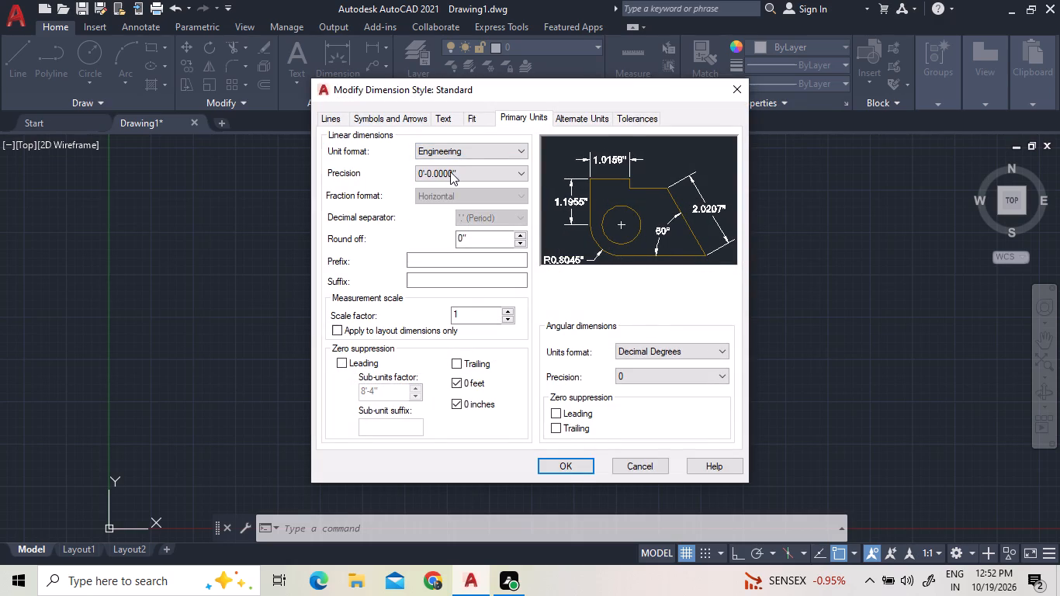
{"action": "left_click", "coordinate": [452, 167]}
{"action": "left_click", "coordinate": [453, 183]}
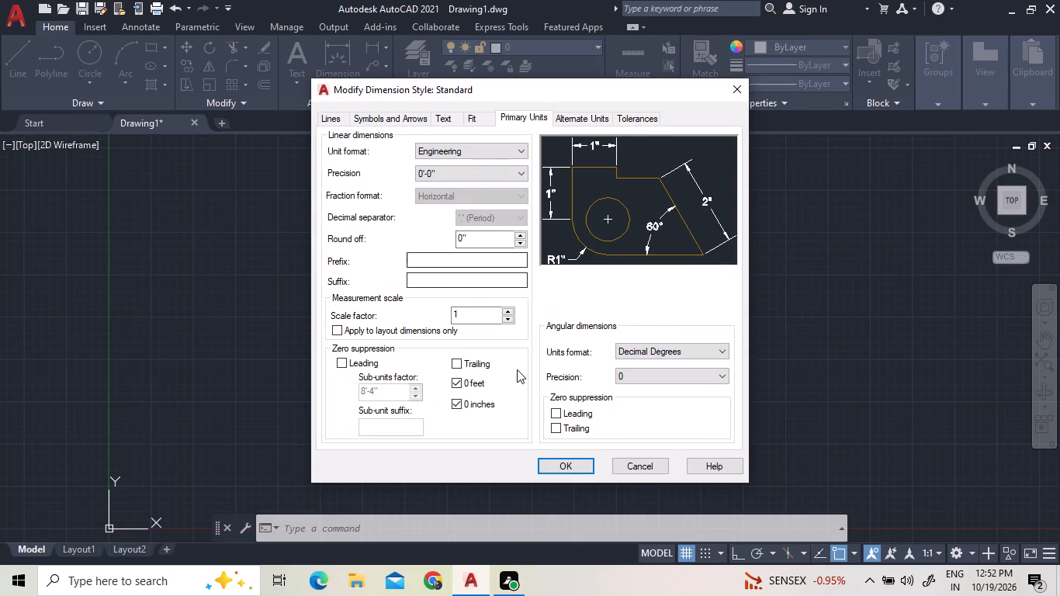
Set the Standard dimension style's arrow size to 2".
{"action": "left_click", "coordinate": [395, 119]}
{"action": "left_click", "coordinate": [363, 271]}
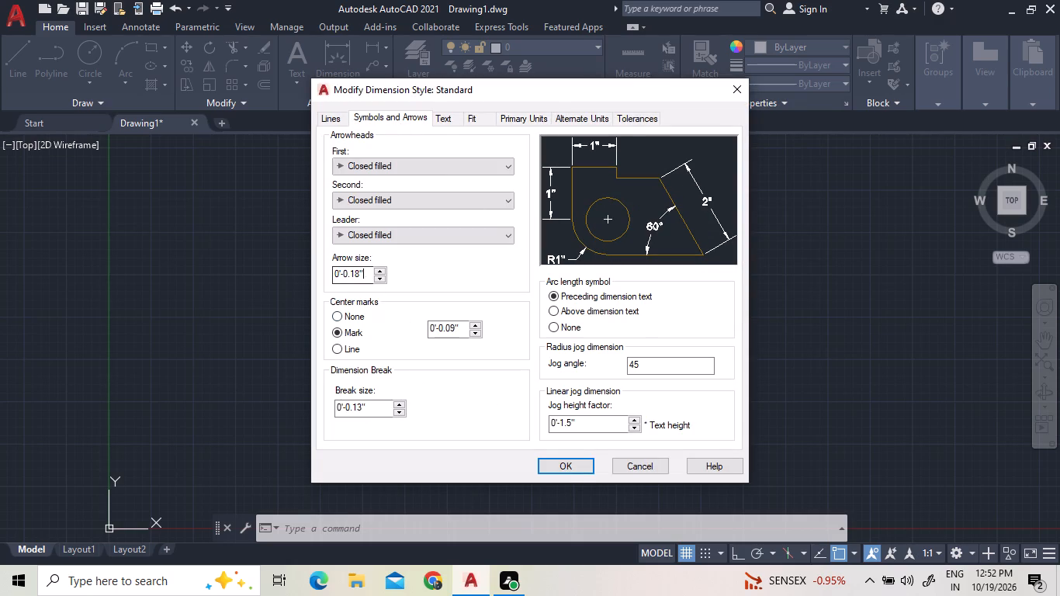
{"action": "key", "text": "BackSpace"}
{"action": "key", "text": "BackSpace"}
{"action": "key", "text": "BackSpace"}
{"action": "key", "text": "BackSpace"}
{"action": "key", "text": "BackSpace"}
{"action": "key", "text": "BackSpace"}
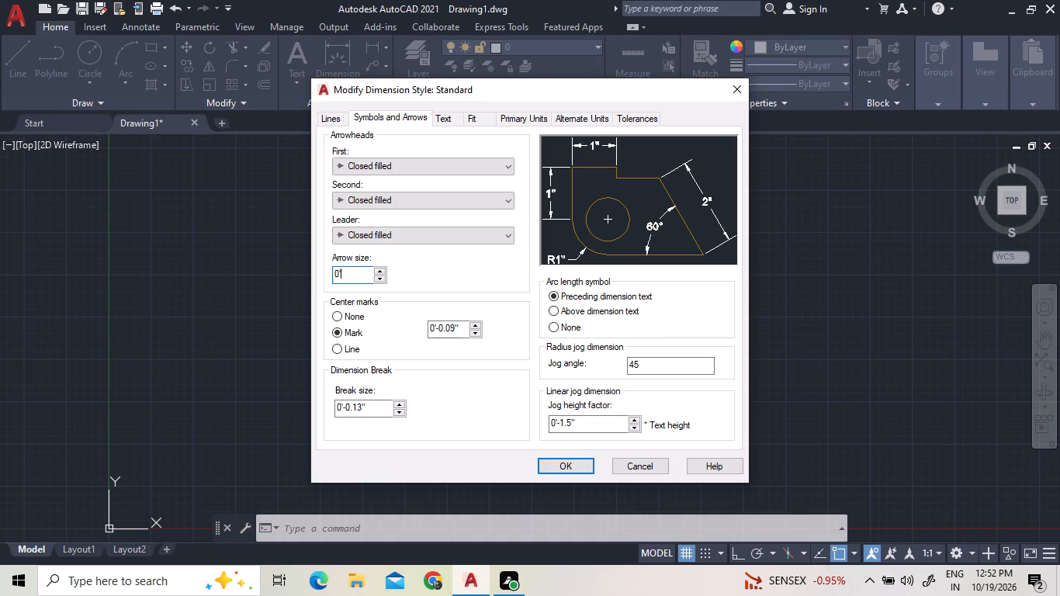
{"action": "key", "text": "BackSpace"}
{"action": "key", "text": "BackSpace"}
{"action": "type", "text": "2\""}
Set the baseline spacing of the dimension lines to 4".
{"action": "left_click", "coordinate": [323, 116]}
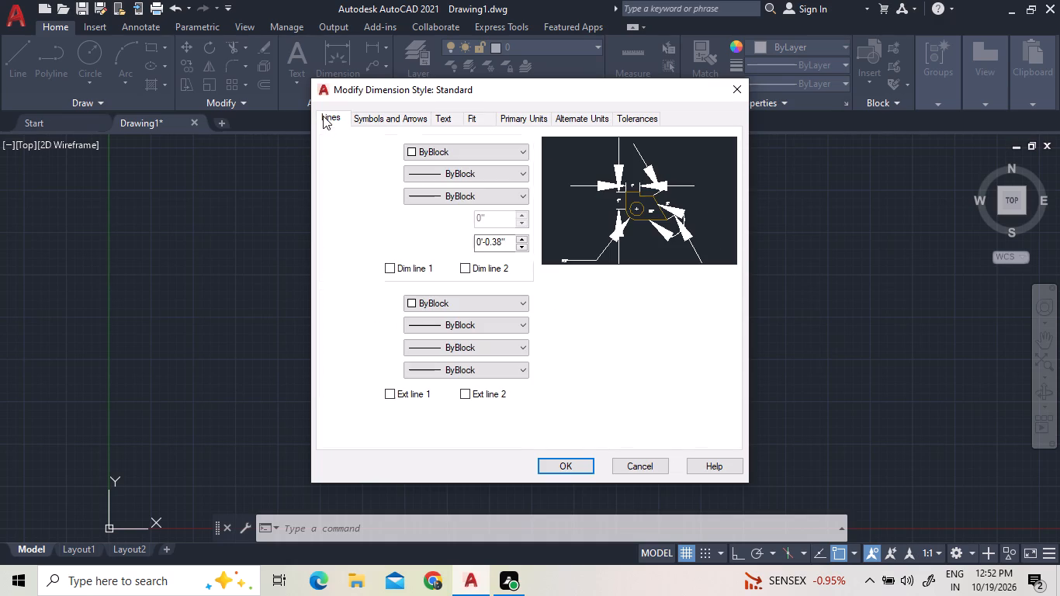
{"action": "left_click", "coordinate": [506, 238]}
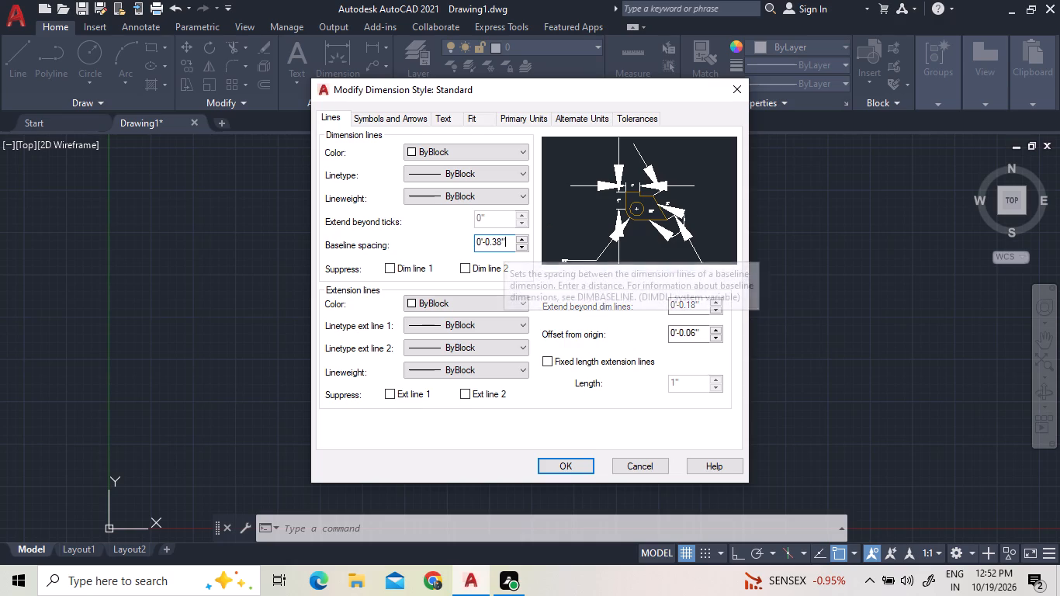
{"action": "key", "text": "BackSpace"}
{"action": "key", "text": "BackSpace"}
{"action": "key", "text": "BackSpace"}
{"action": "key", "text": "BackSpace"}
{"action": "key", "text": "BackSpace"}
{"action": "key", "text": "BackSpace"}
{"action": "key", "text": "BackSpace"}
{"action": "key", "text": "BackSpace"}
{"action": "key", "text": "BackSpace"}
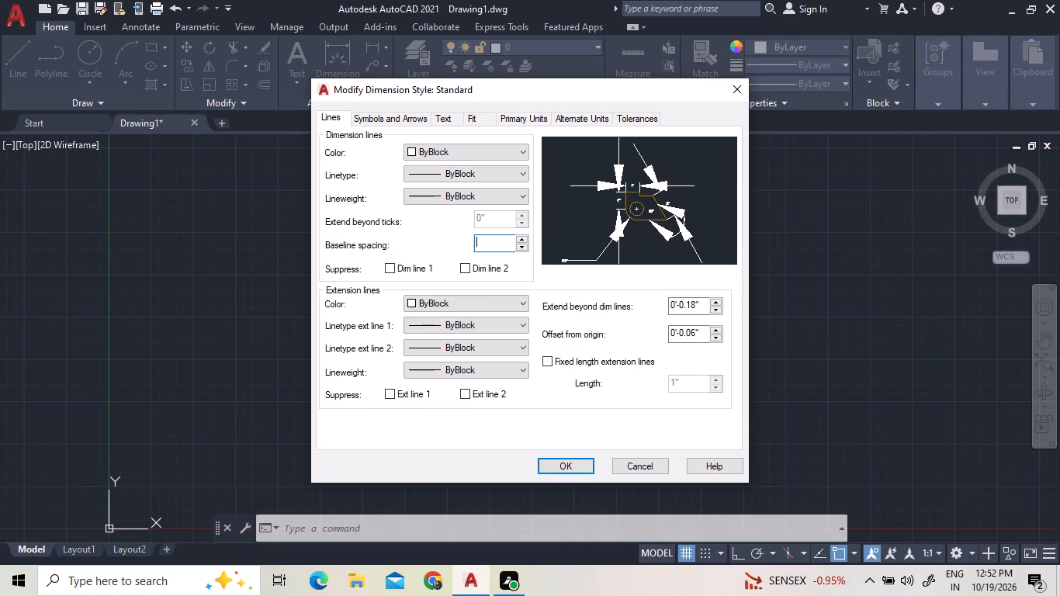
{"action": "type", "text": "4\""}
Set the dimension text height to 2" and save the changes to the Standard dimension style.
{"action": "left_click", "coordinate": [363, 118]}
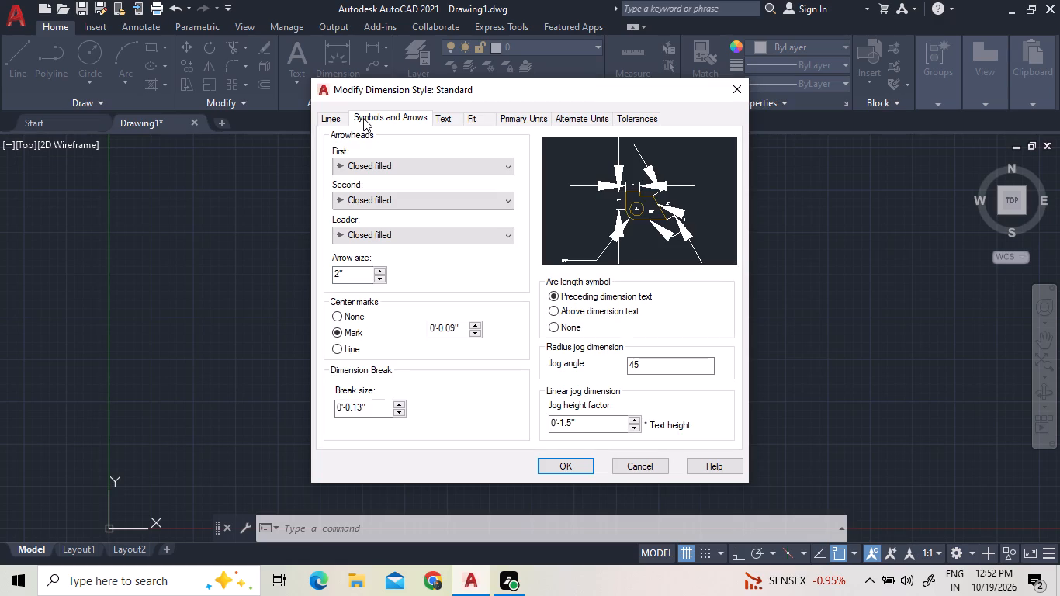
{"action": "left_click", "coordinate": [449, 115]}
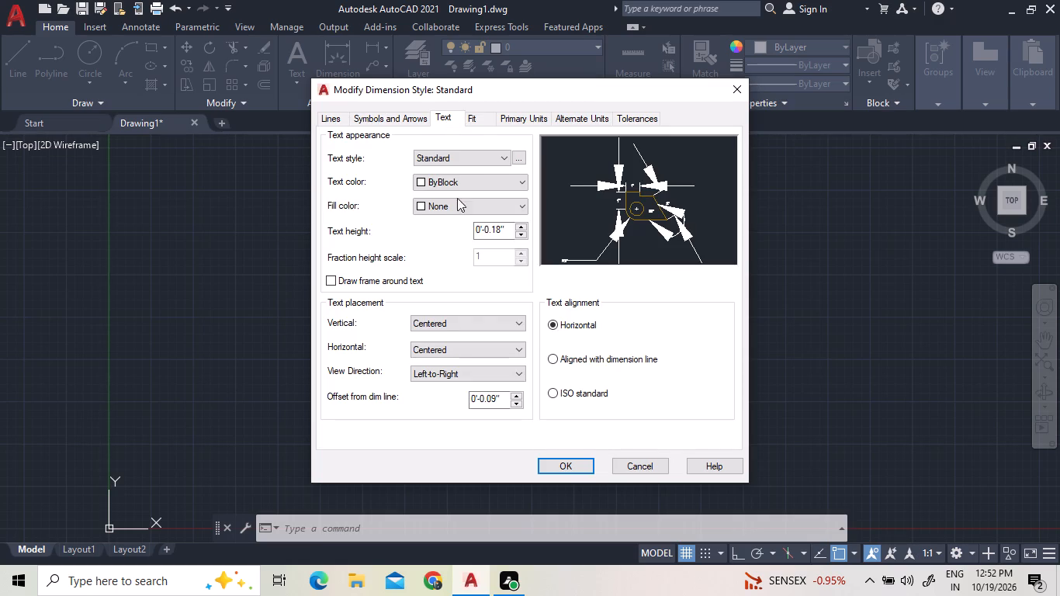
{"action": "left_click", "coordinate": [502, 232]}
{"action": "key", "text": "Right"}
{"action": "key", "text": "BackSpace"}
{"action": "key", "text": "BackSpace"}
{"action": "key", "text": "BackSpace"}
{"action": "key", "text": "BackSpace"}
{"action": "key", "text": "BackSpace"}
{"action": "key", "text": "BackSpace"}
{"action": "key", "text": "BackSpace"}
{"action": "key", "text": "BackSpace"}
{"action": "key", "text": "BackSpace"}
{"action": "type", "text": "2\""}
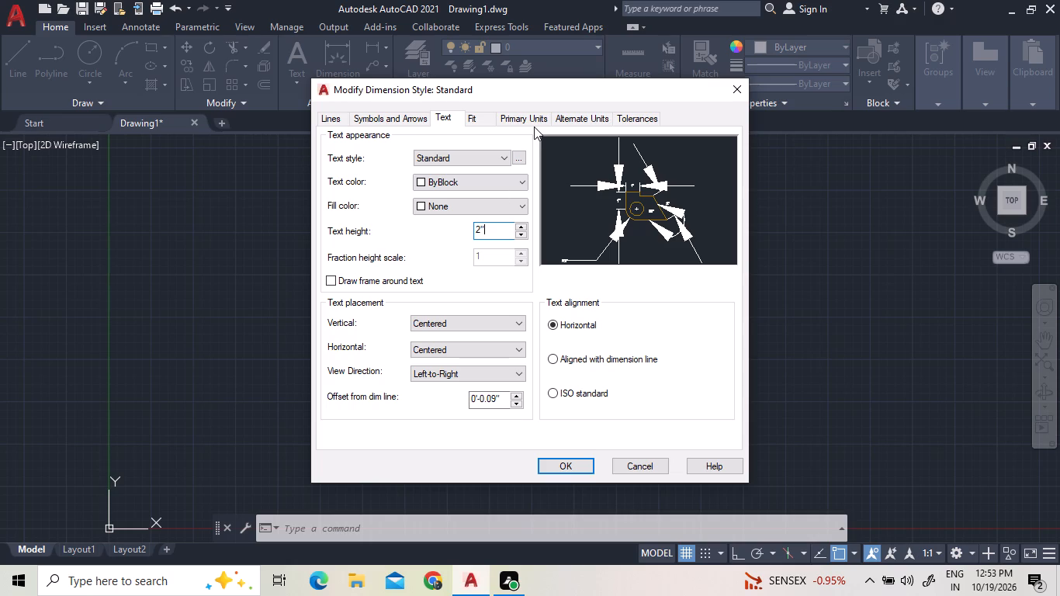
{"action": "left_click", "coordinate": [535, 126]}
{"action": "left_click", "coordinate": [535, 120]}
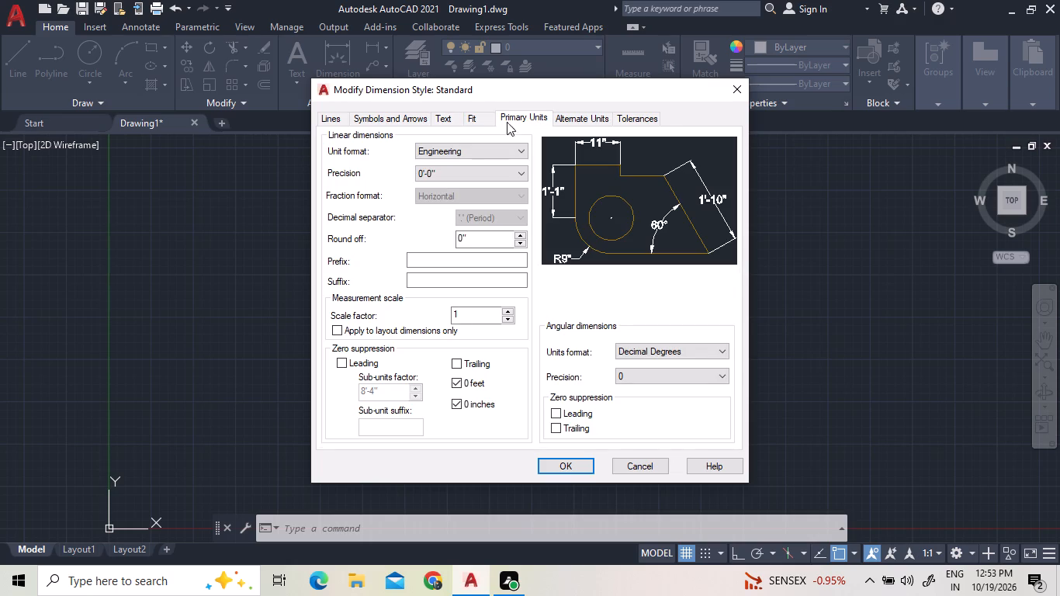
{"action": "left_click", "coordinate": [495, 122]}
{"action": "left_click", "coordinate": [584, 112]}
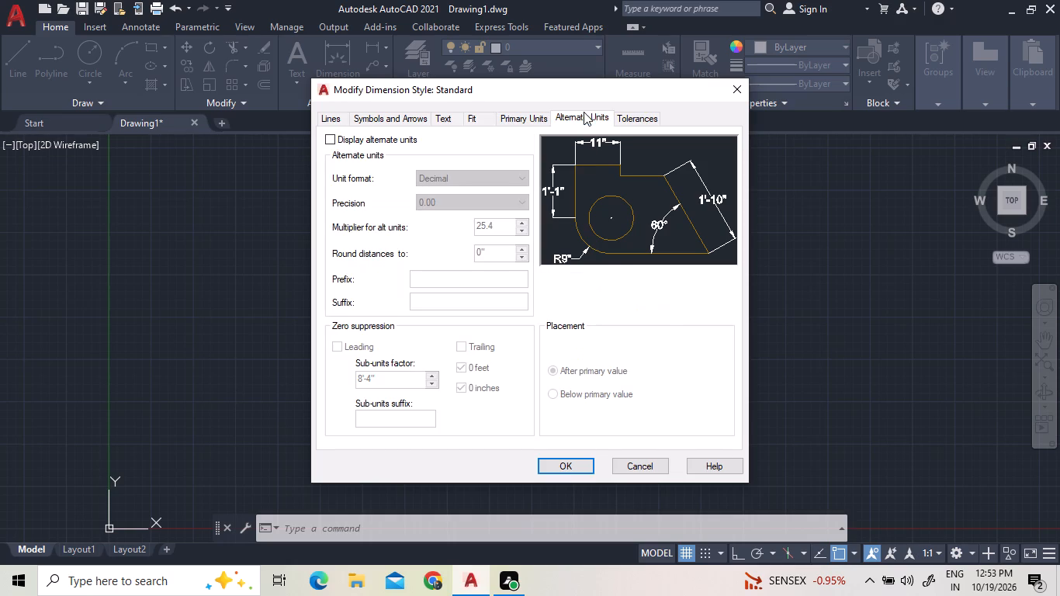
{"action": "left_click", "coordinate": [591, 459]}
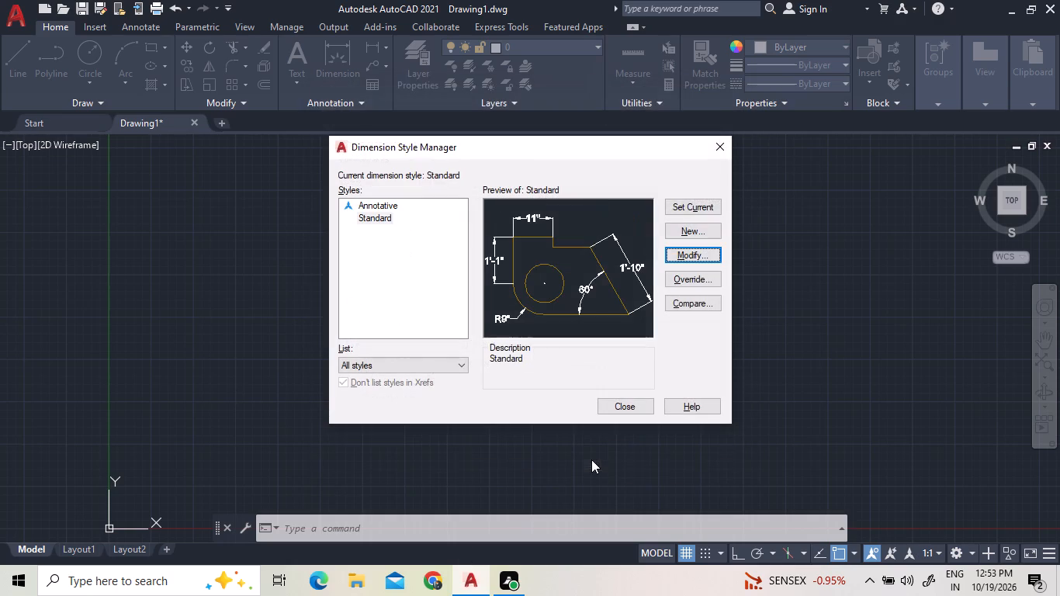
{"action": "left_click", "coordinate": [639, 403]}
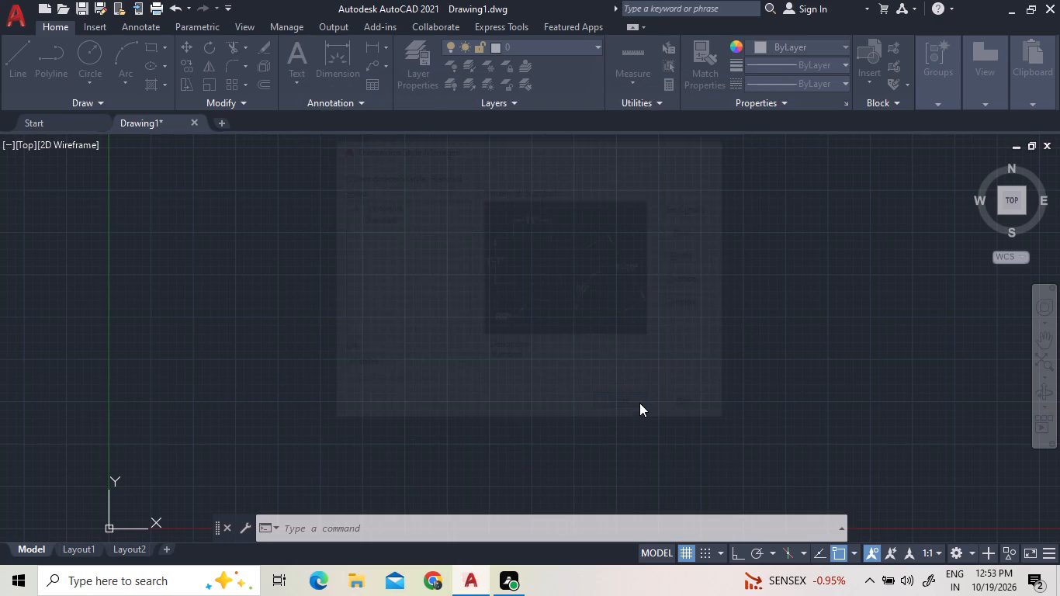
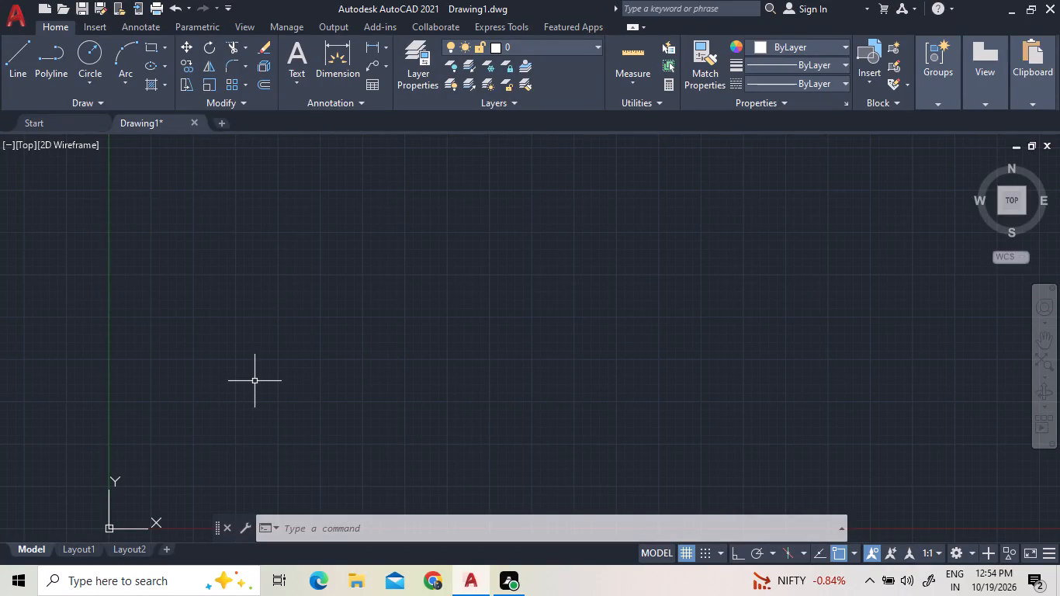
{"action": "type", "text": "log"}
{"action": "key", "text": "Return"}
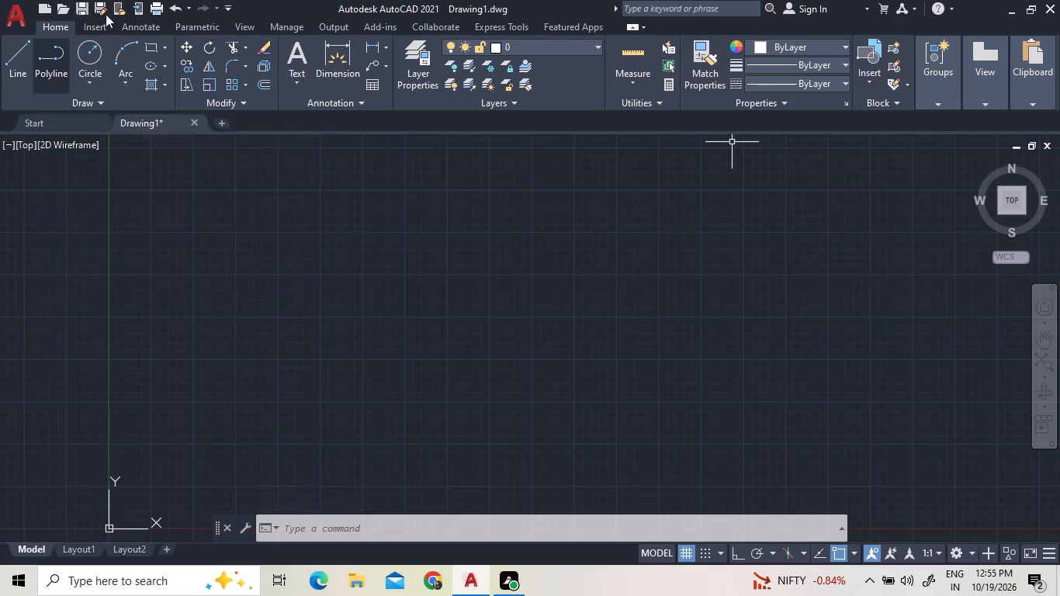
Draw a rectangle near the origin using the Dimensions option, with length 5' and width 6'.
{"action": "left_click", "coordinate": [153, 47]}
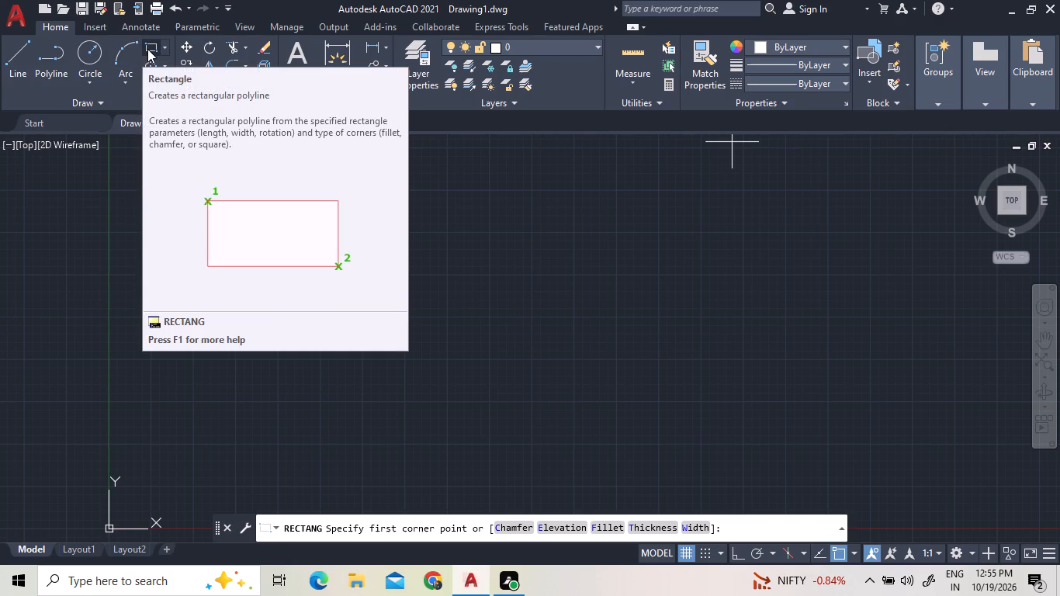
{"action": "left_click", "coordinate": [147, 49]}
{"action": "left_click", "coordinate": [185, 203]}
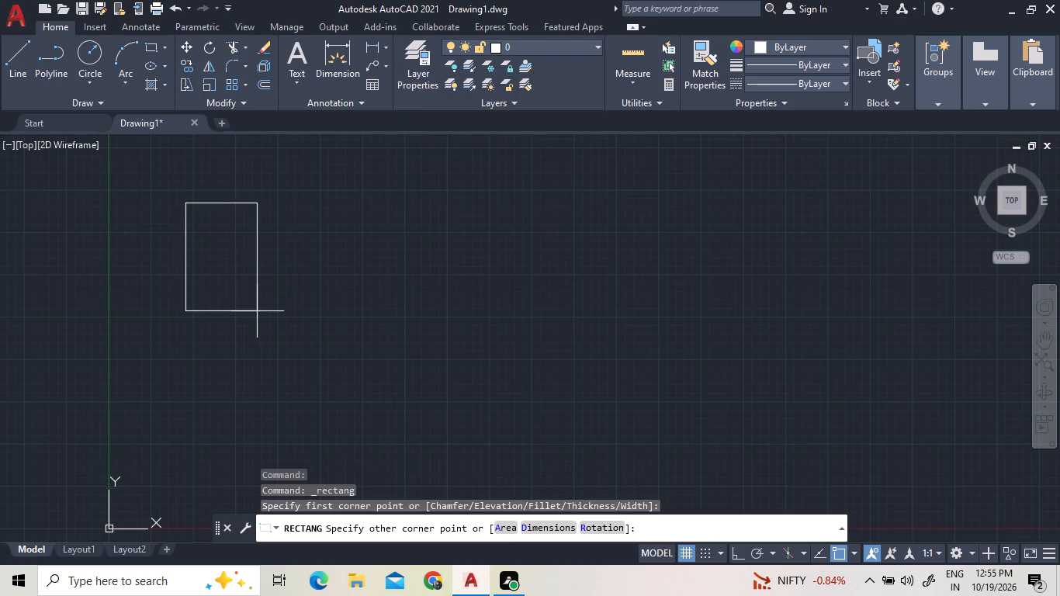
{"action": "type", "text": "d"}
{"action": "key", "text": "space"}
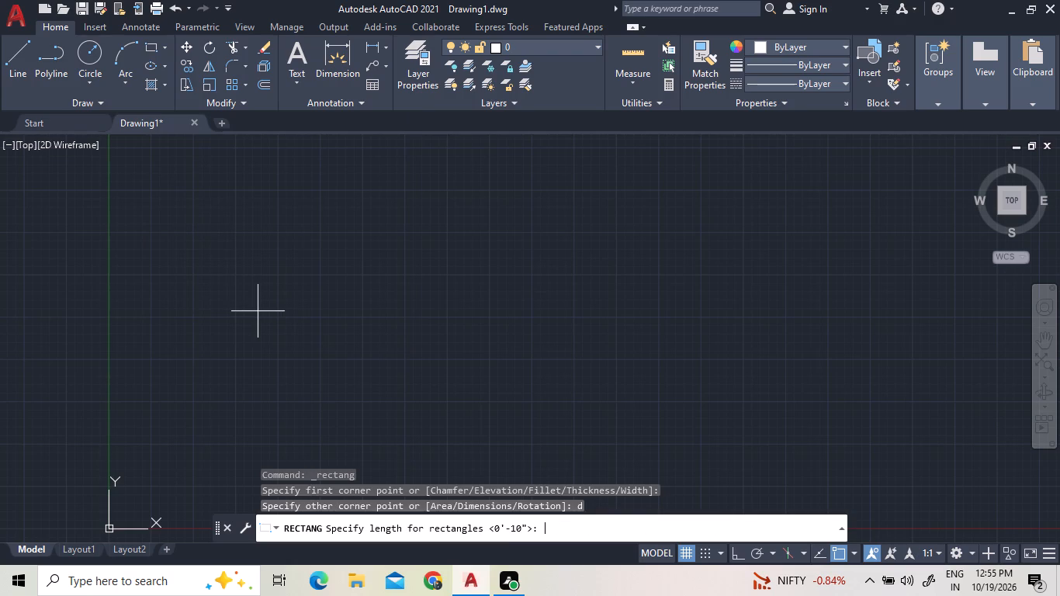
{"action": "key", "text": "5"}
{"action": "key", "text": "apostrophe"}
{"action": "key", "text": "Return"}
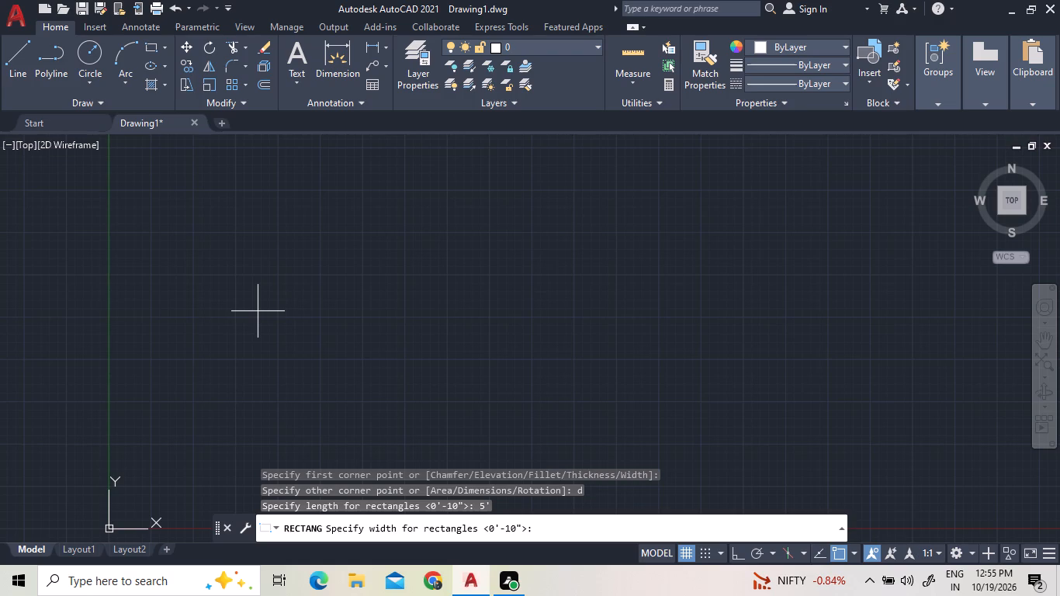
{"action": "key", "text": "6"}
{"action": "key", "text": "apostrophe"}
{"action": "key", "text": "Return"}
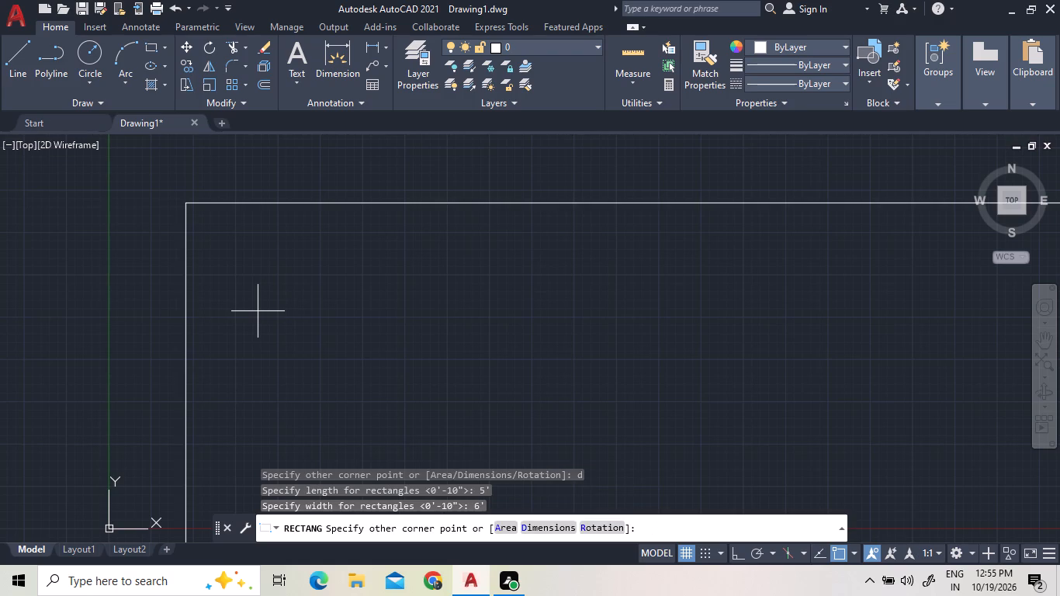
{"action": "scroll", "coordinate": [309, 304], "scroll_direction": "down", "scroll_amount": 11}
{"action": "scroll", "coordinate": [210, 282], "scroll_direction": "down", "scroll_amount": 4}
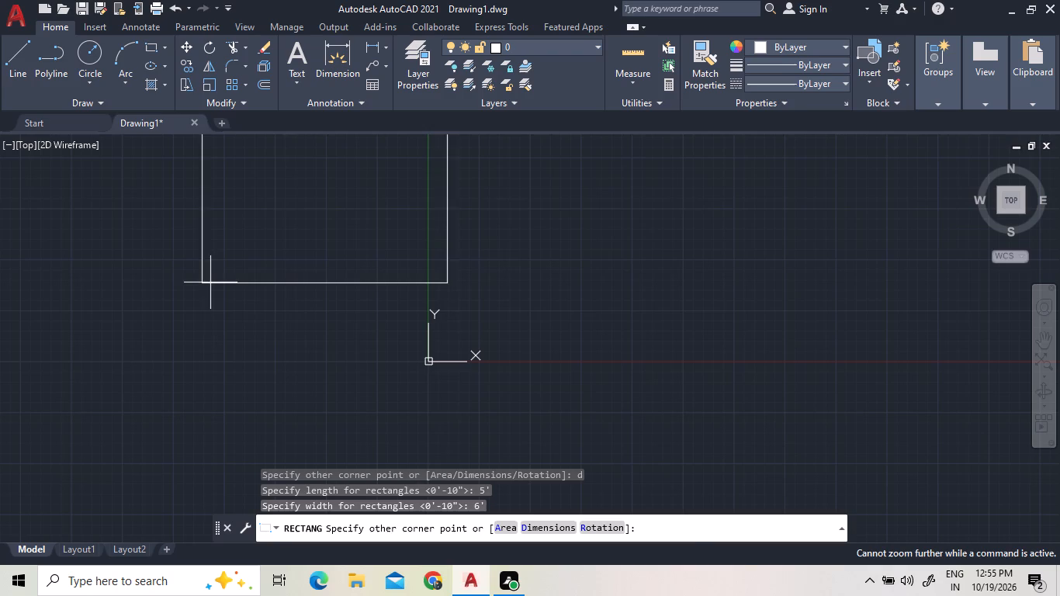
{"action": "scroll", "coordinate": [263, 318], "scroll_direction": "down", "scroll_amount": 8}
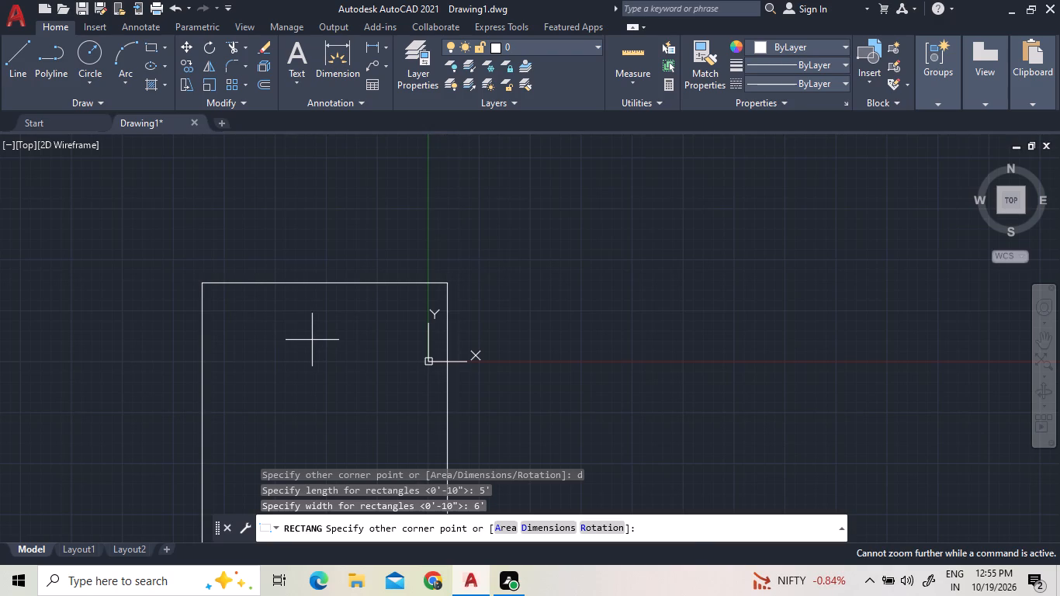
{"action": "left_click", "coordinate": [312, 340]}
{"action": "scroll", "coordinate": [496, 293], "scroll_direction": "down", "scroll_amount": 4}
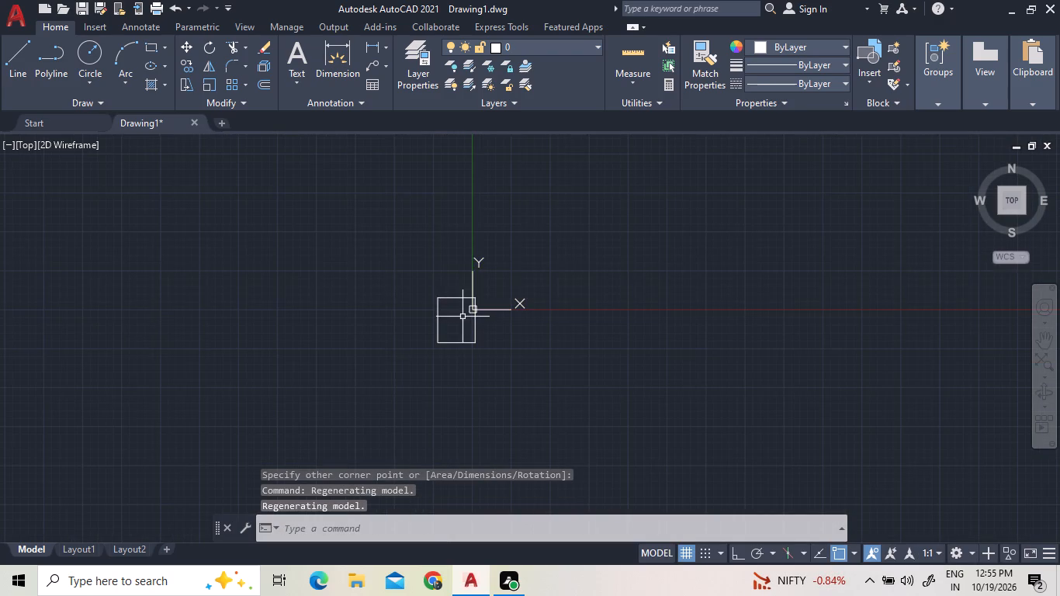
Check the rectangle's side lengths with the Quick measure tool, and exit measuring.
{"action": "scroll", "coordinate": [462, 317], "scroll_direction": "up", "scroll_amount": 2}
{"action": "left_click", "coordinate": [529, 366]}
{"action": "left_click", "coordinate": [243, 265]}
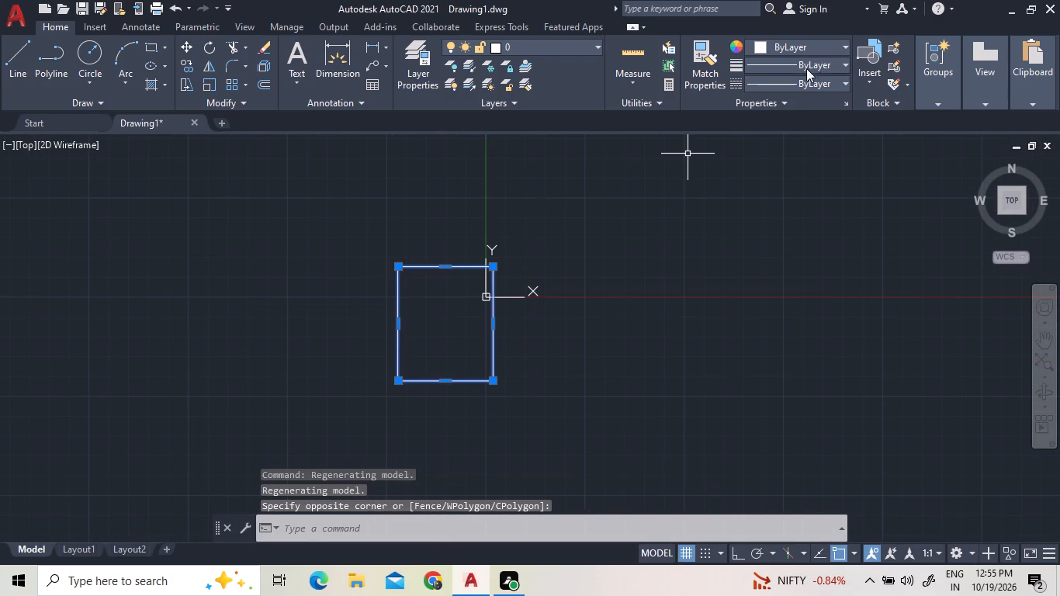
{"action": "left_click", "coordinate": [643, 57]}
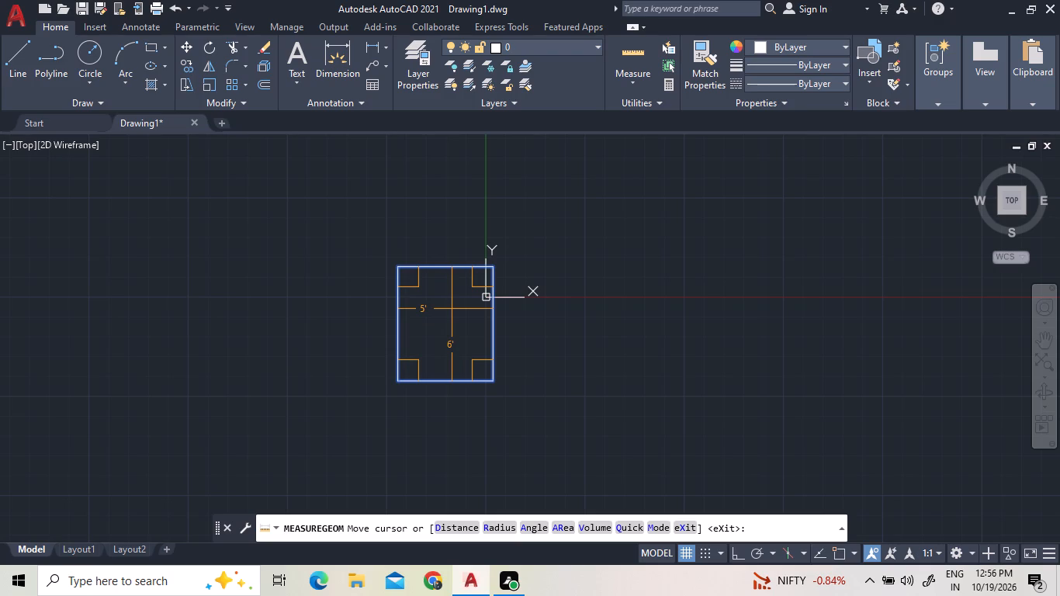
{"action": "right_click", "coordinate": [575, 307]}
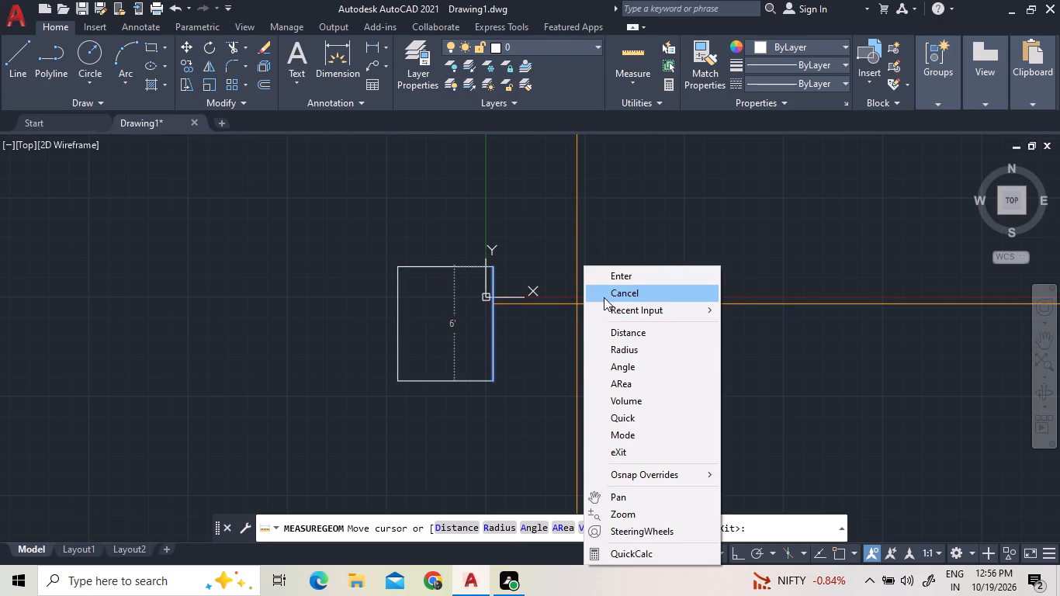
{"action": "left_click", "coordinate": [604, 297]}
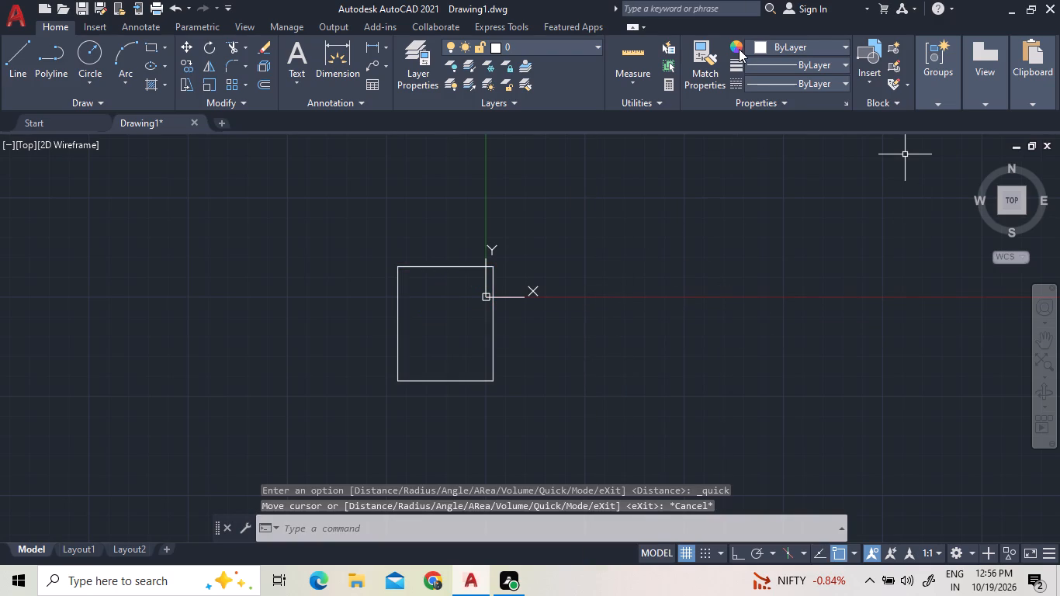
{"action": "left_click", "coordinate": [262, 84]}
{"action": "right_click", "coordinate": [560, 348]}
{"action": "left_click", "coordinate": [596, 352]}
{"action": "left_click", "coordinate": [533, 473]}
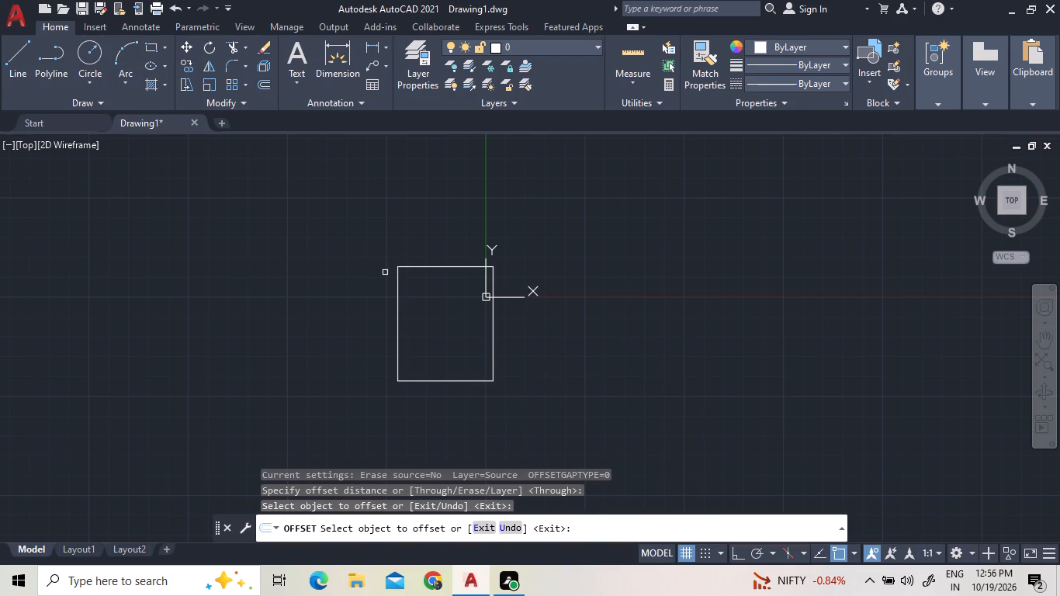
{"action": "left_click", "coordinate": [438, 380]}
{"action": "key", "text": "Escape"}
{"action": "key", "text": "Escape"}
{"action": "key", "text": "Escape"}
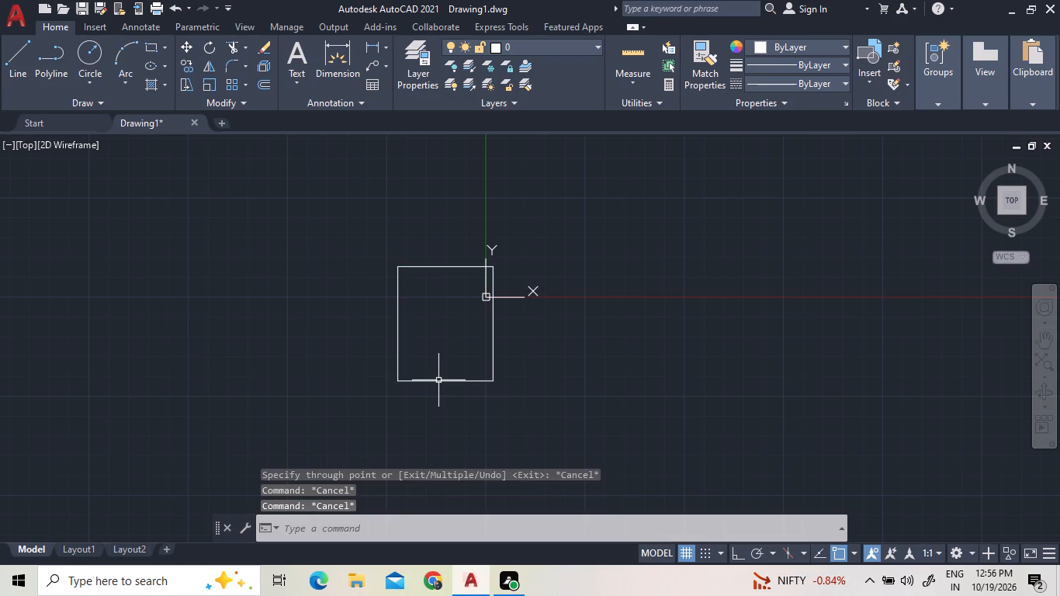
Explode the rectangle into separate lines.
{"action": "left_click", "coordinate": [451, 400]}
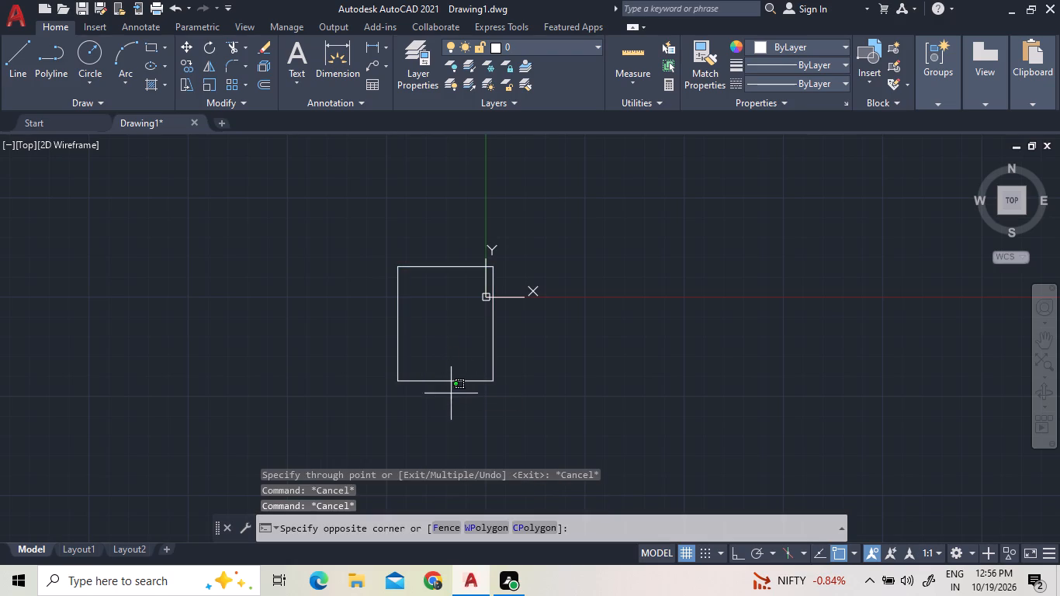
{"action": "left_click", "coordinate": [439, 373]}
{"action": "type", "text": "x"}
{"action": "key", "text": "space"}
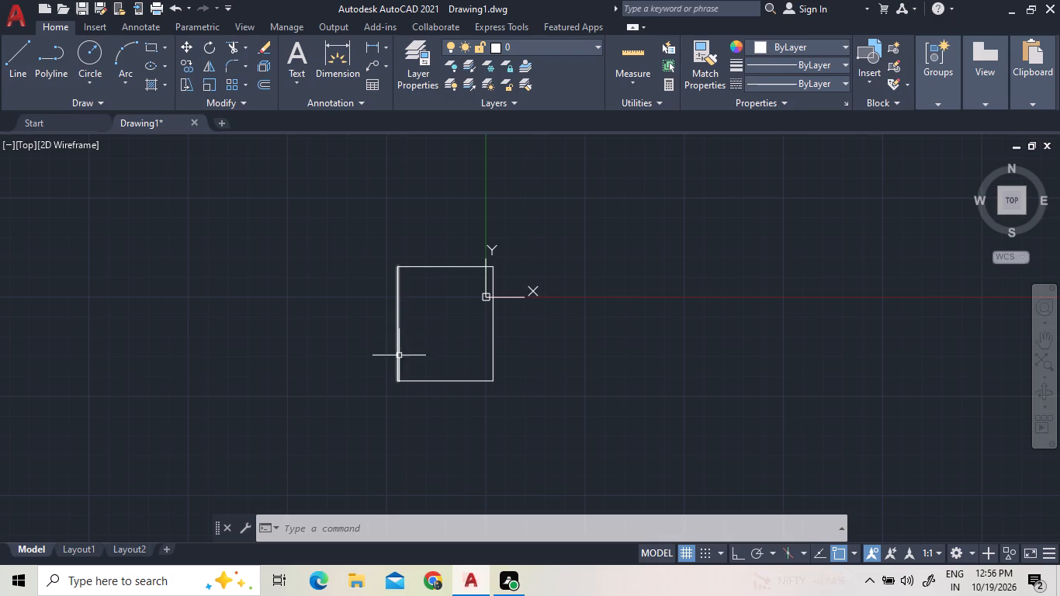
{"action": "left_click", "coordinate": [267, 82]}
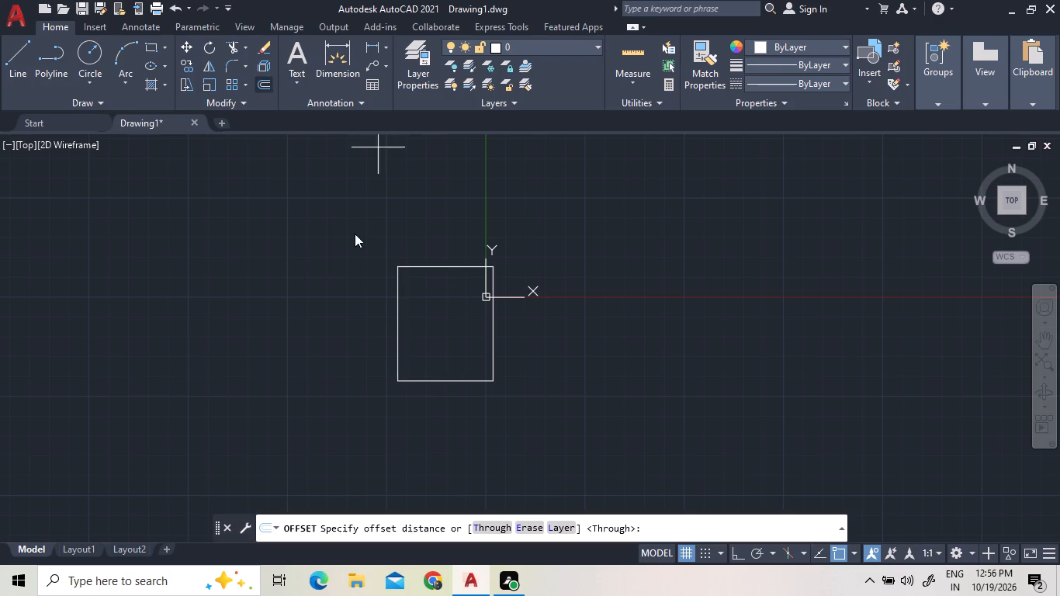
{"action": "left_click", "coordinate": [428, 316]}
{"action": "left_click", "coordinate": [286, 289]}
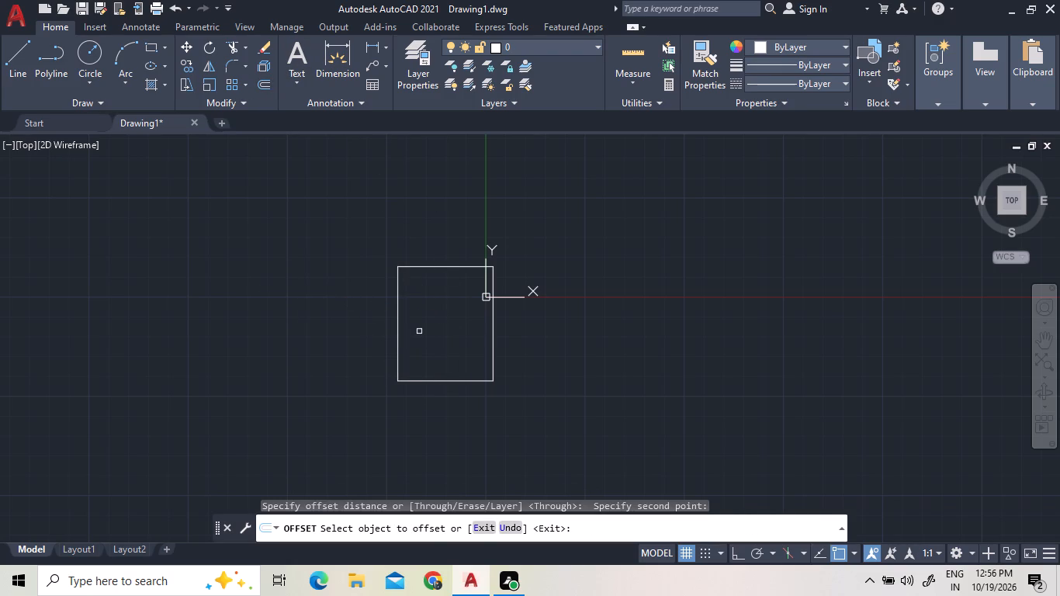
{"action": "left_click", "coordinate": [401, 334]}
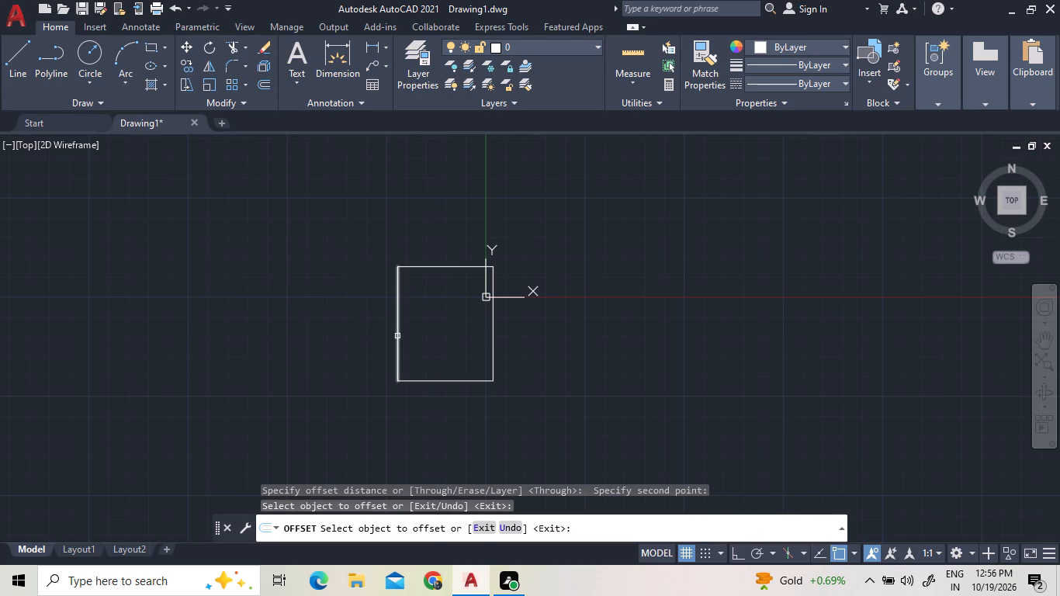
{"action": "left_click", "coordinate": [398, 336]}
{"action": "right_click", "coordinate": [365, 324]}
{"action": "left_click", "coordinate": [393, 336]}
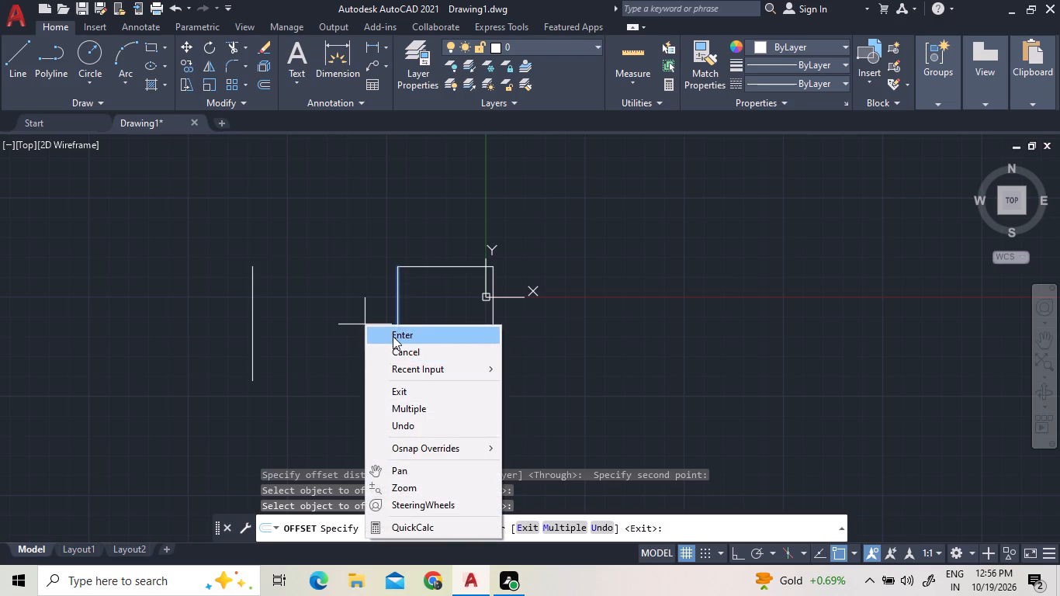
Offset each of the four sides of the exploded rectangle outward by 9".
{"action": "left_click", "coordinate": [272, 81]}
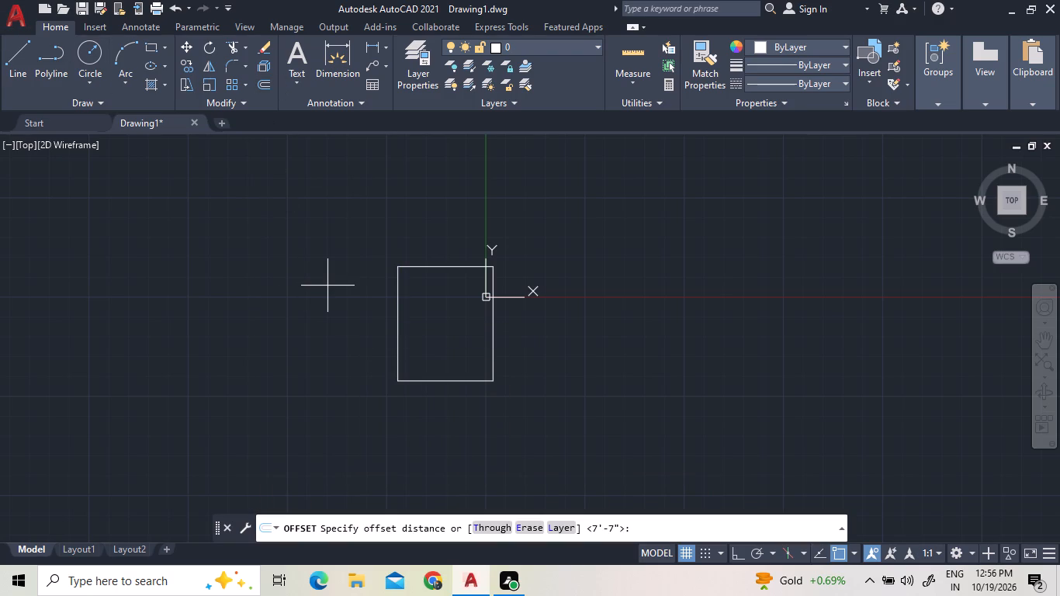
{"action": "type", "text": "9\""}
{"action": "key", "text": "Return"}
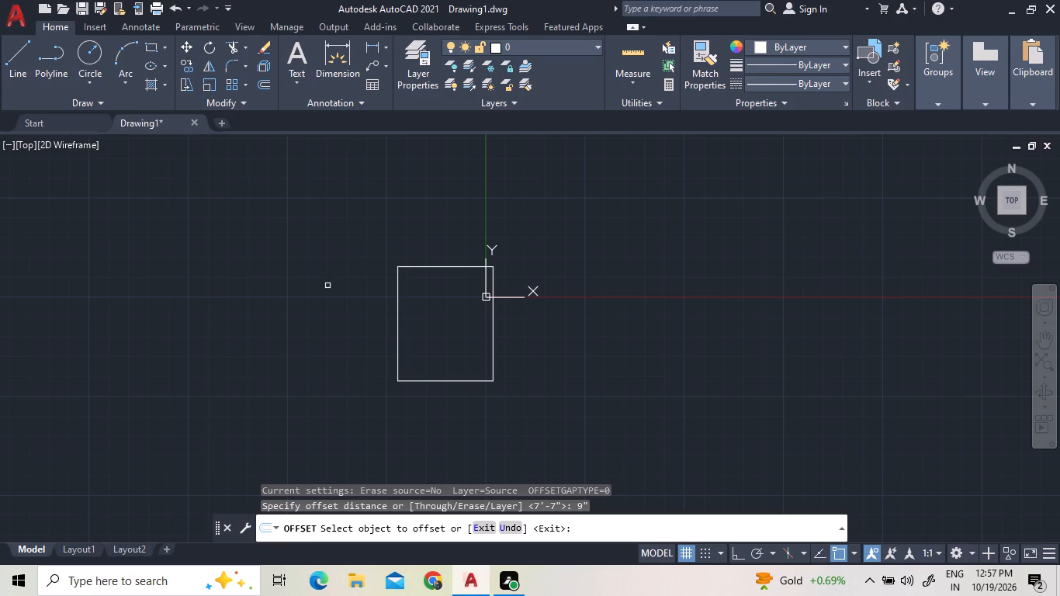
{"action": "left_click", "coordinate": [397, 351]}
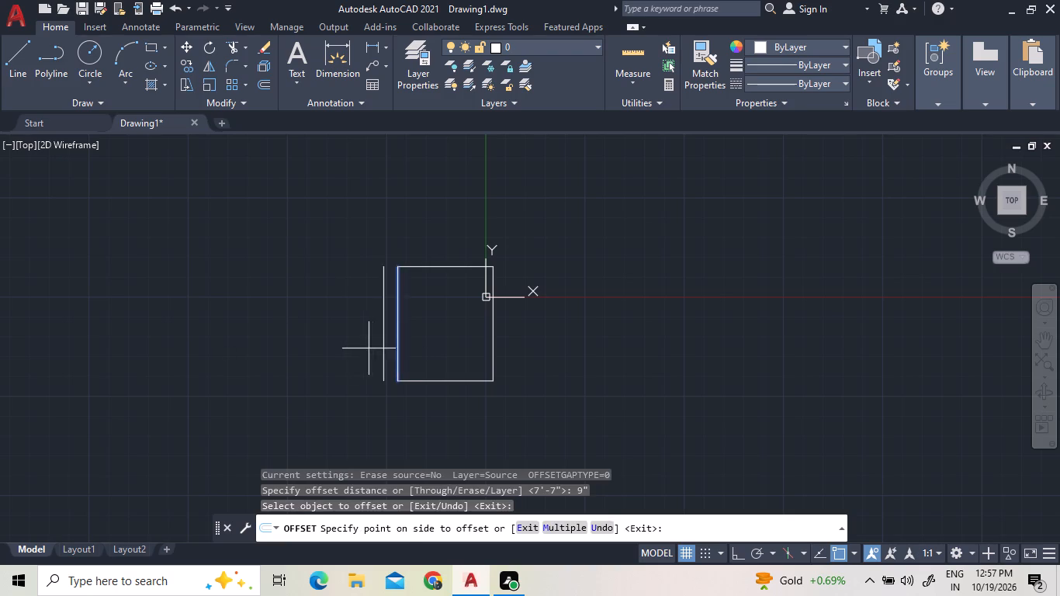
{"action": "left_click", "coordinate": [369, 348]}
{"action": "left_click", "coordinate": [428, 265]}
{"action": "left_click", "coordinate": [427, 214]}
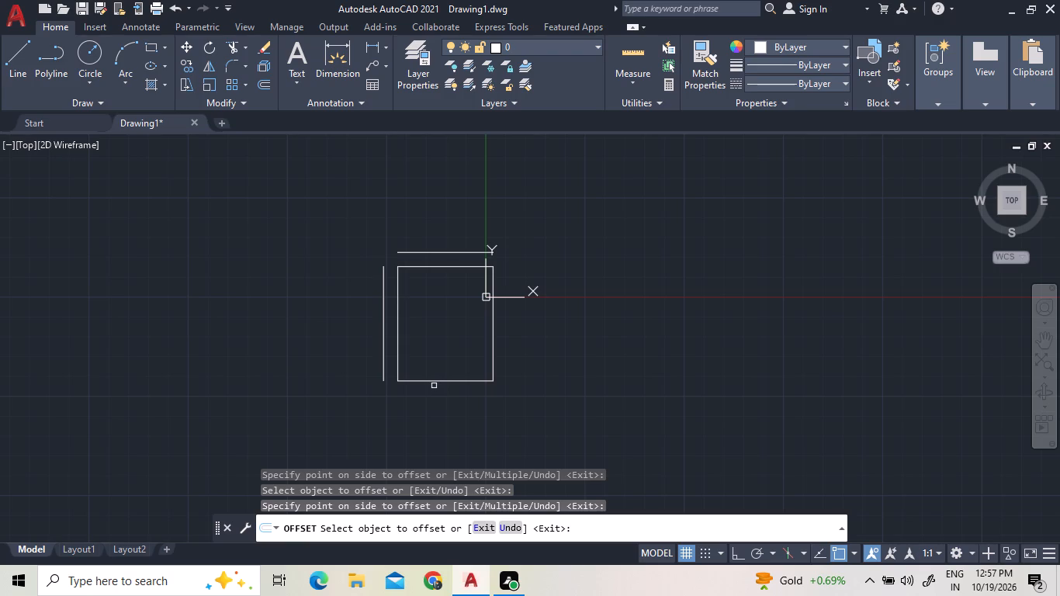
{"action": "left_click", "coordinate": [494, 340]}
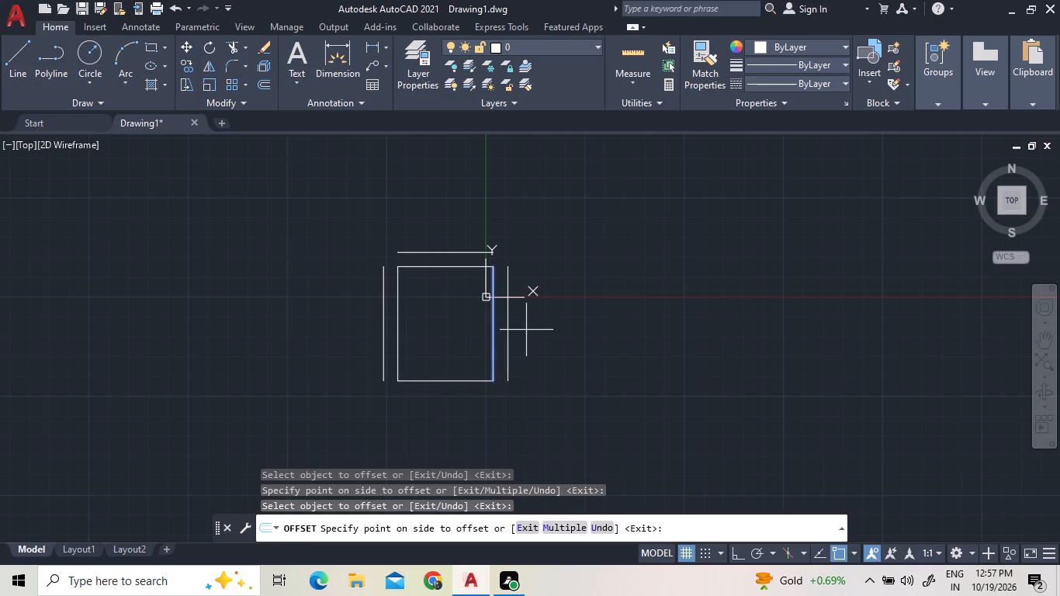
{"action": "left_click", "coordinate": [526, 330]}
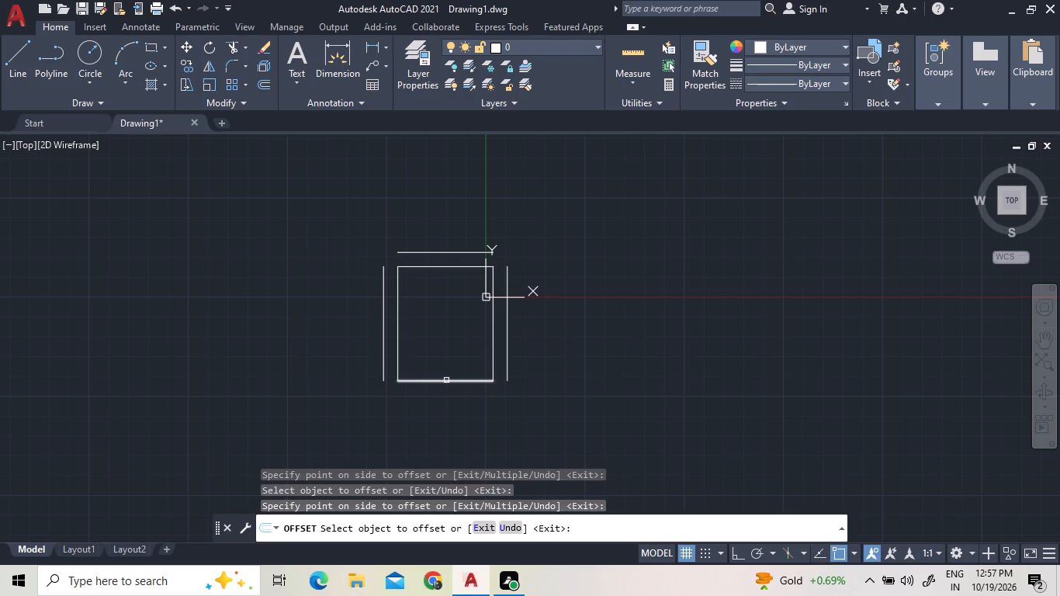
{"action": "left_click", "coordinate": [446, 379]}
{"action": "left_click", "coordinate": [446, 404]}
{"action": "right_click", "coordinate": [532, 267]}
{"action": "left_click", "coordinate": [565, 276]}
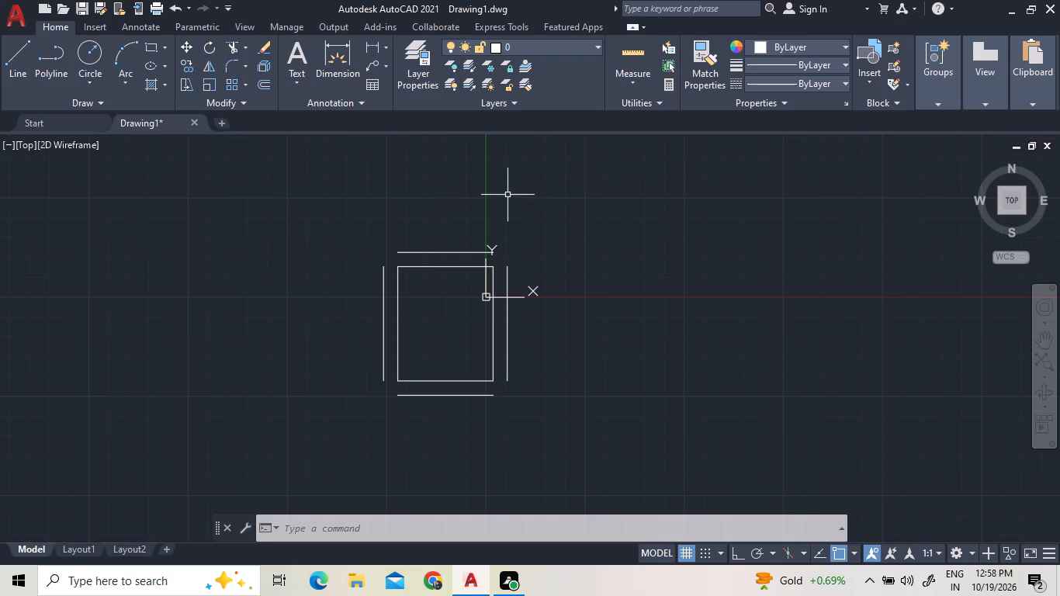
Delete the 9" offset lines outside the rectangle's right and bottom sides.
{"action": "left_click", "coordinate": [511, 362]}
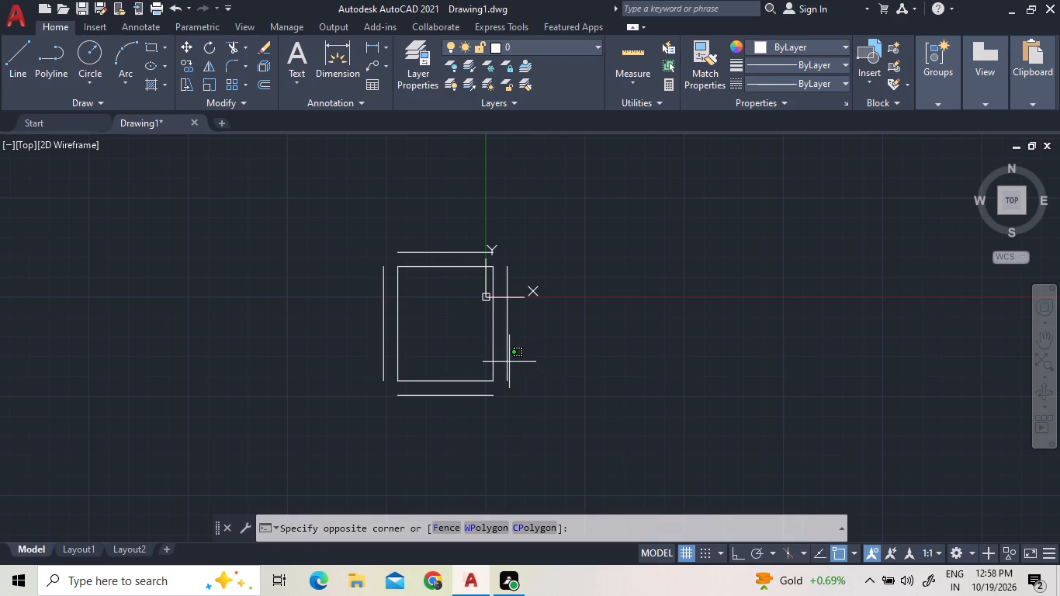
{"action": "left_click", "coordinate": [502, 357]}
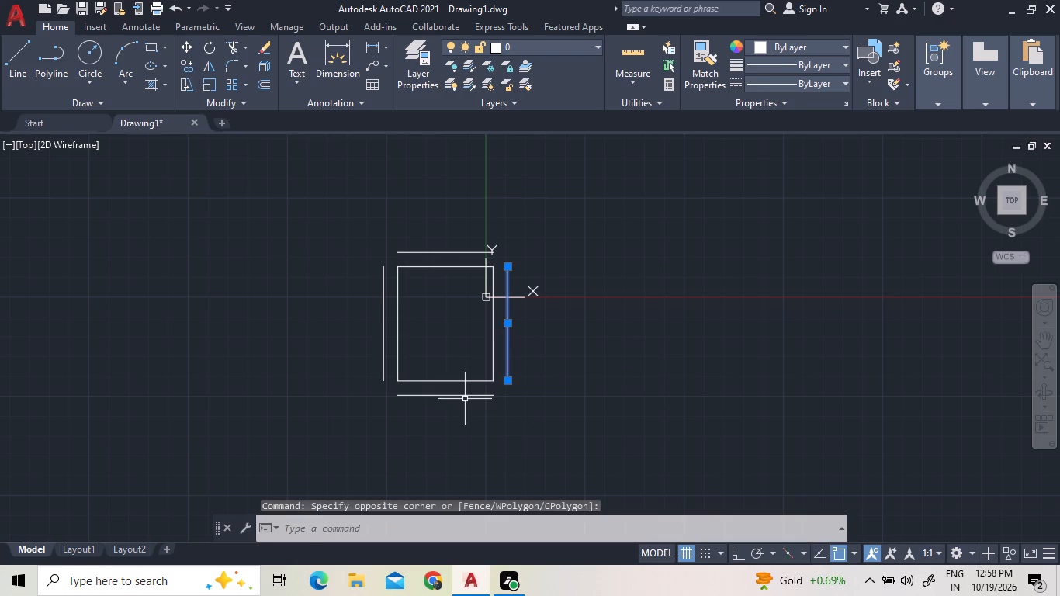
{"action": "left_click", "coordinate": [460, 395]}
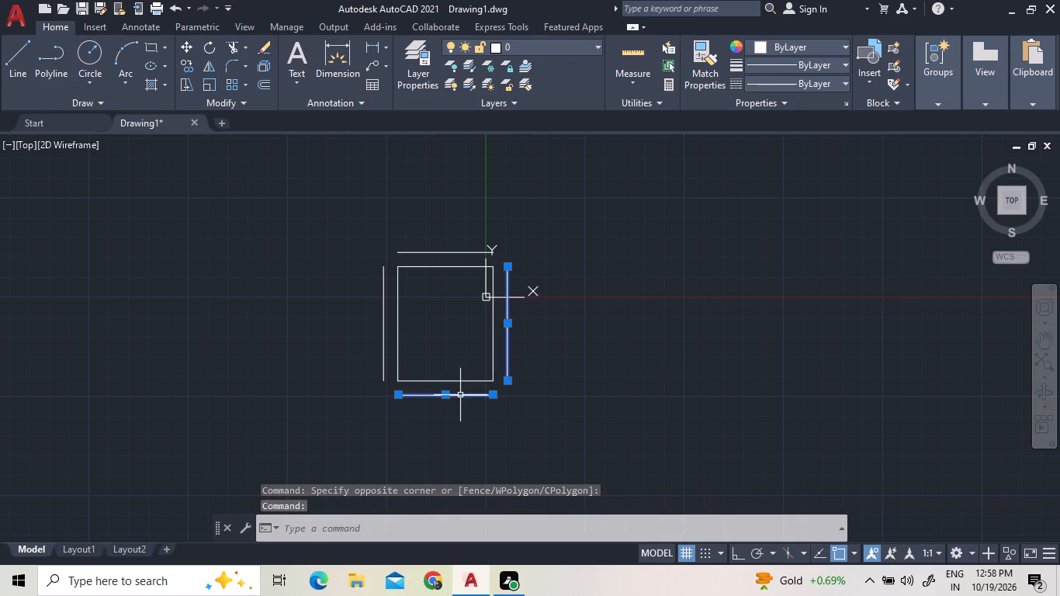
{"action": "key", "text": "Delete"}
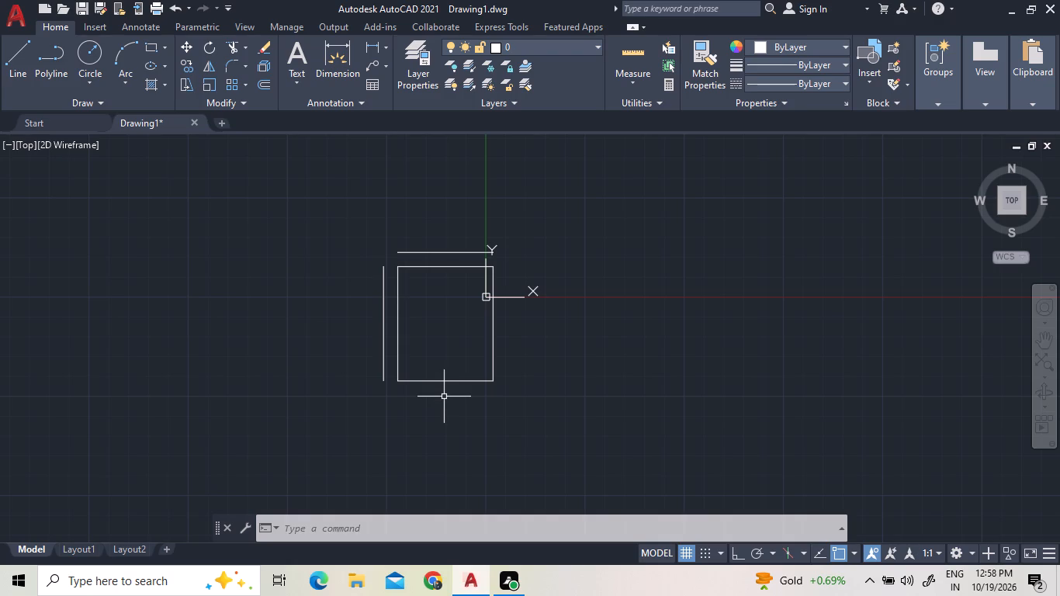
Offset the rectangle's right and bottom sides outward by 5".
{"action": "left_click", "coordinate": [260, 87]}
{"action": "type", "text": "5\""}
{"action": "key", "text": "Return"}
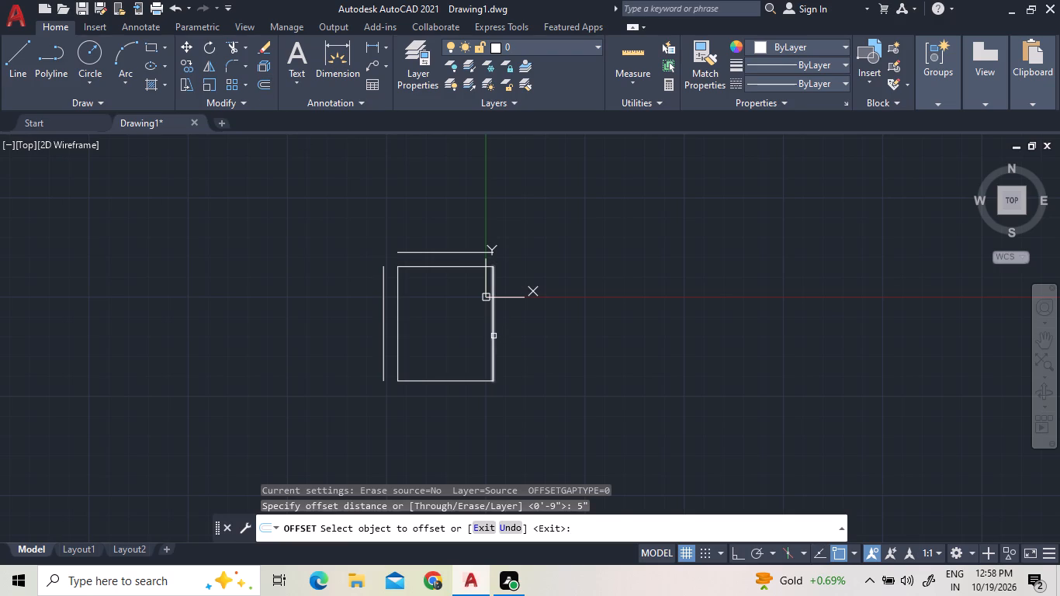
{"action": "left_click", "coordinate": [492, 337]}
{"action": "left_click", "coordinate": [510, 334]}
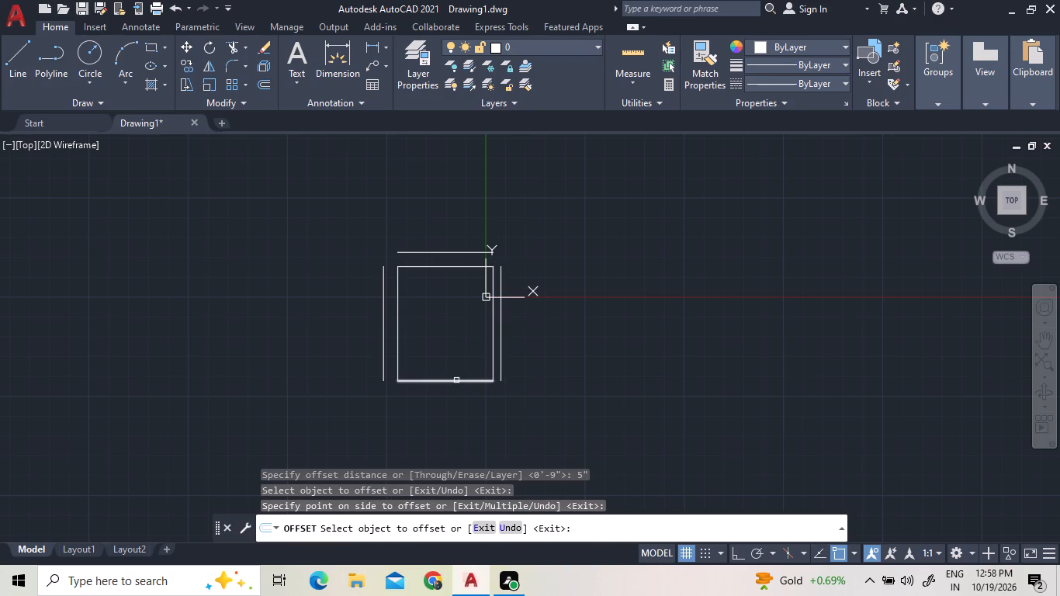
{"action": "left_click", "coordinate": [456, 381]}
{"action": "left_click", "coordinate": [452, 397]}
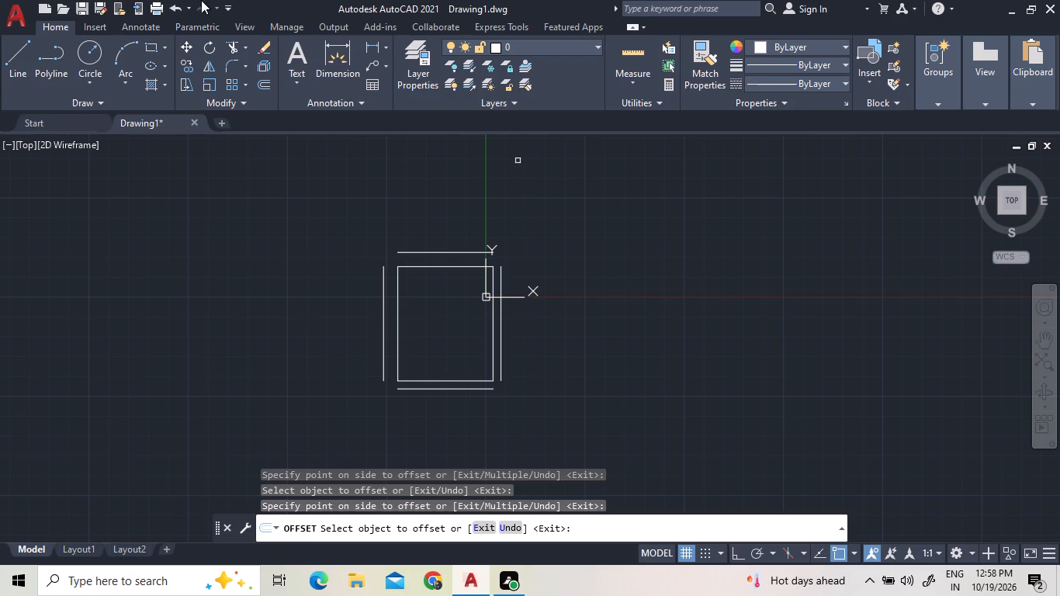
Offset the 5" wall line beside the rectangle's right side by 10' to the right.
{"action": "left_click", "coordinate": [258, 80]}
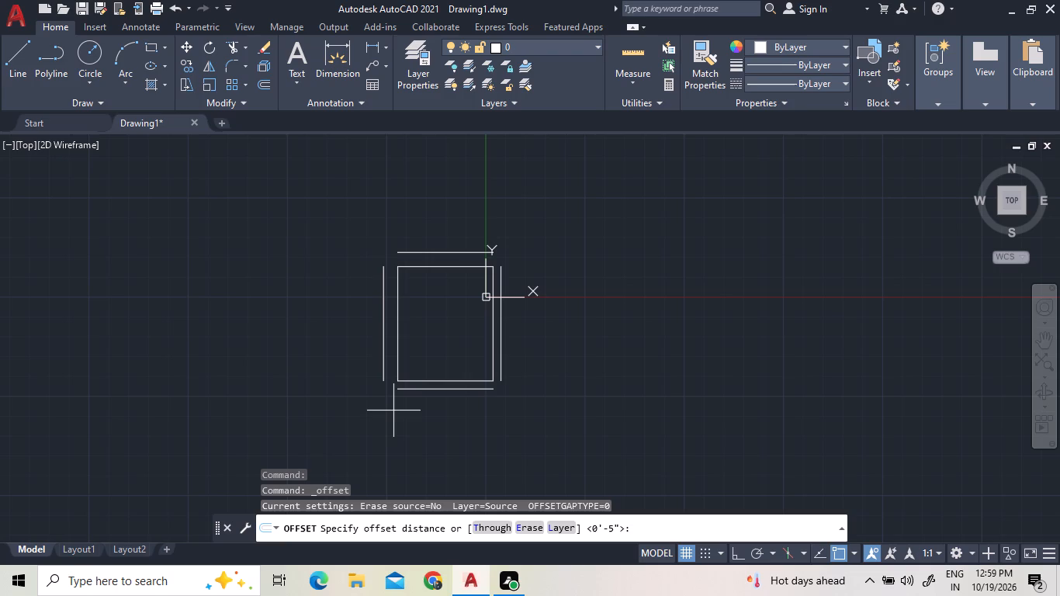
{"action": "type", "text": "10'"}
{"action": "key", "text": "Return"}
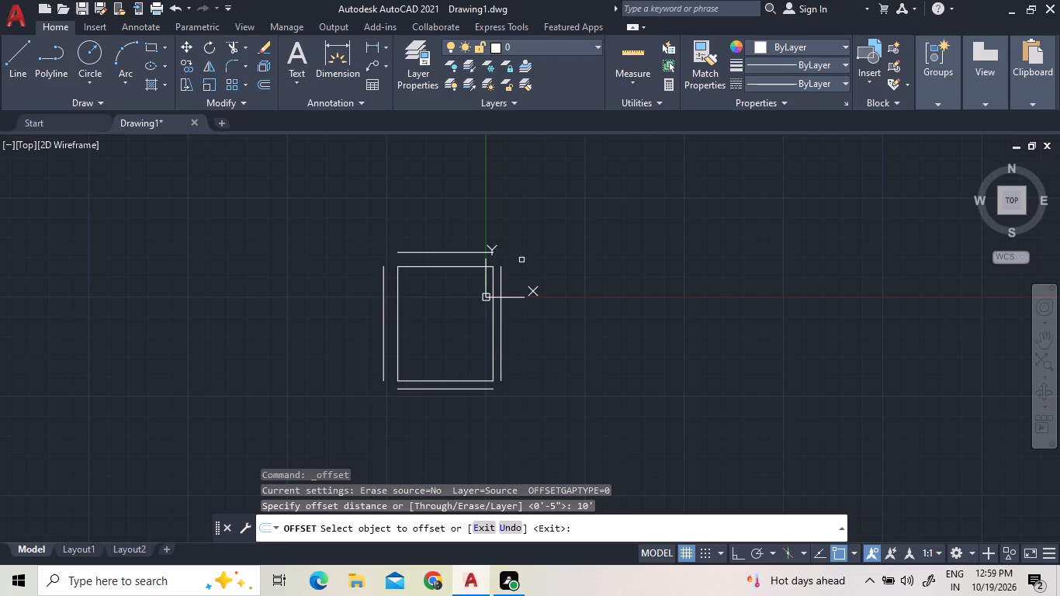
{"action": "left_click", "coordinate": [502, 321]}
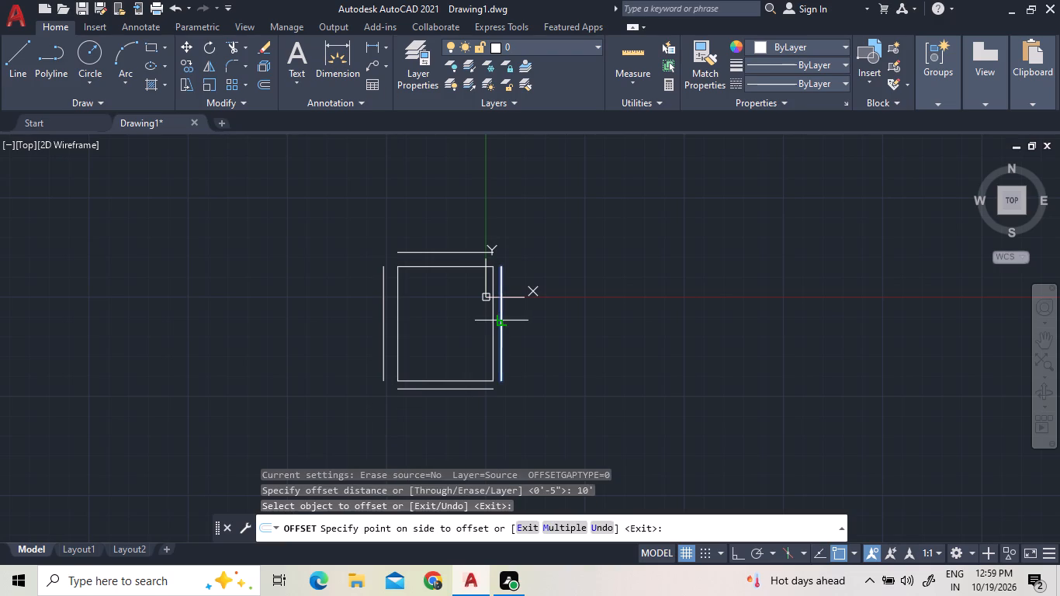
{"action": "left_click", "coordinate": [620, 301]}
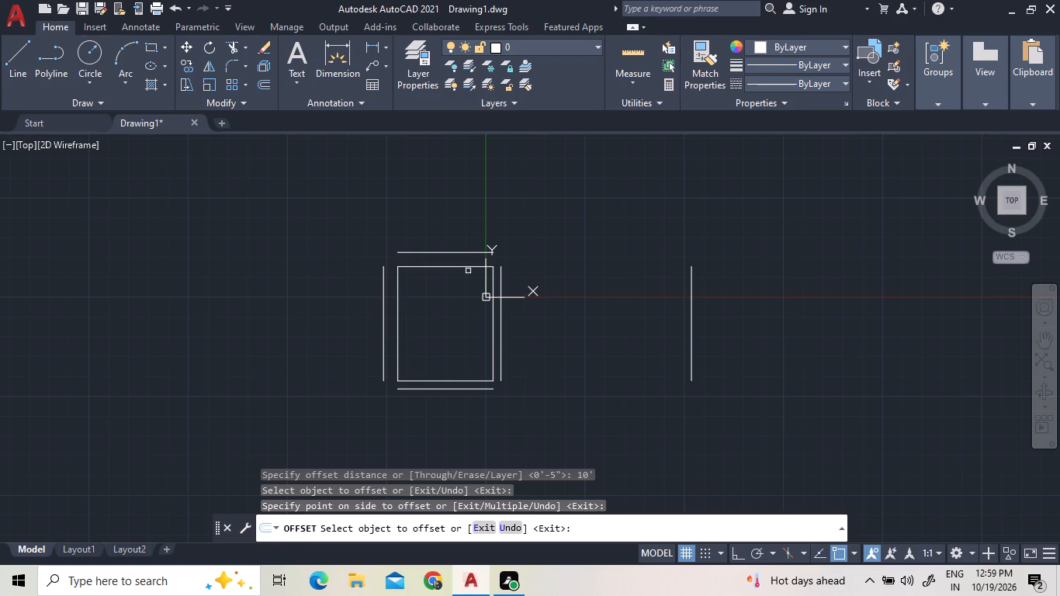
Offset the vertical line 10' away from the first room by 5" to the right as a wall thickness.
{"action": "scroll", "coordinate": [464, 279], "scroll_direction": "down", "scroll_amount": 1}
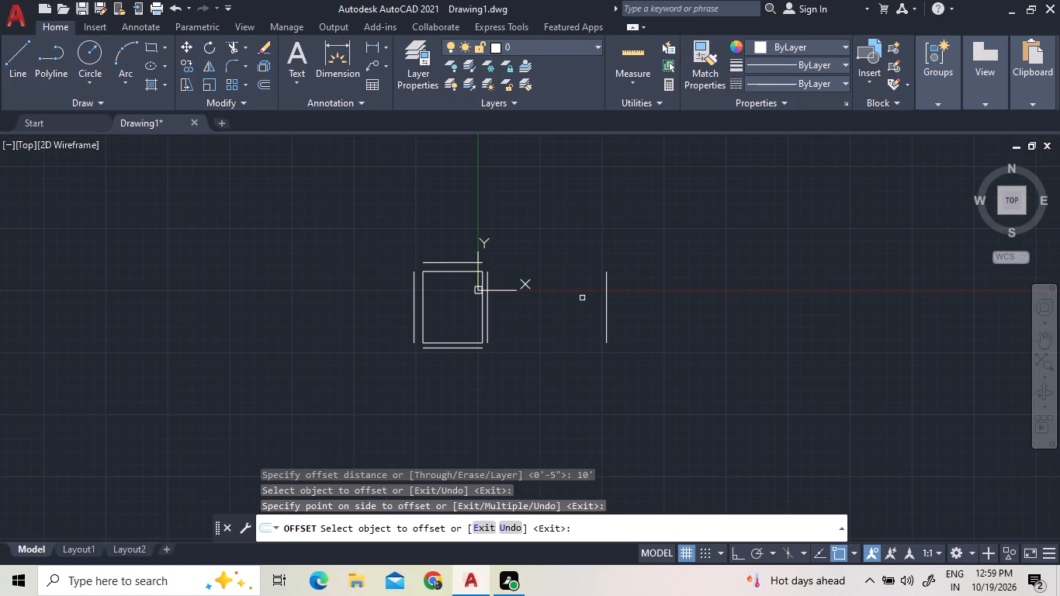
{"action": "scroll", "coordinate": [637, 310], "scroll_direction": "up", "scroll_amount": 1}
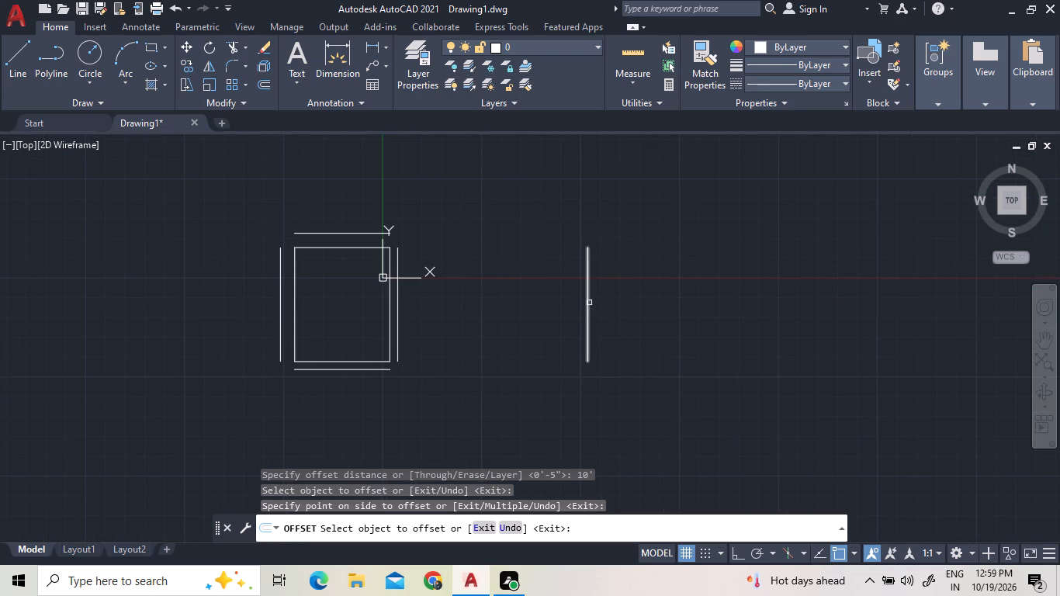
{"action": "left_click", "coordinate": [267, 81]}
{"action": "type", "text": "5\""}
{"action": "key", "text": "Return"}
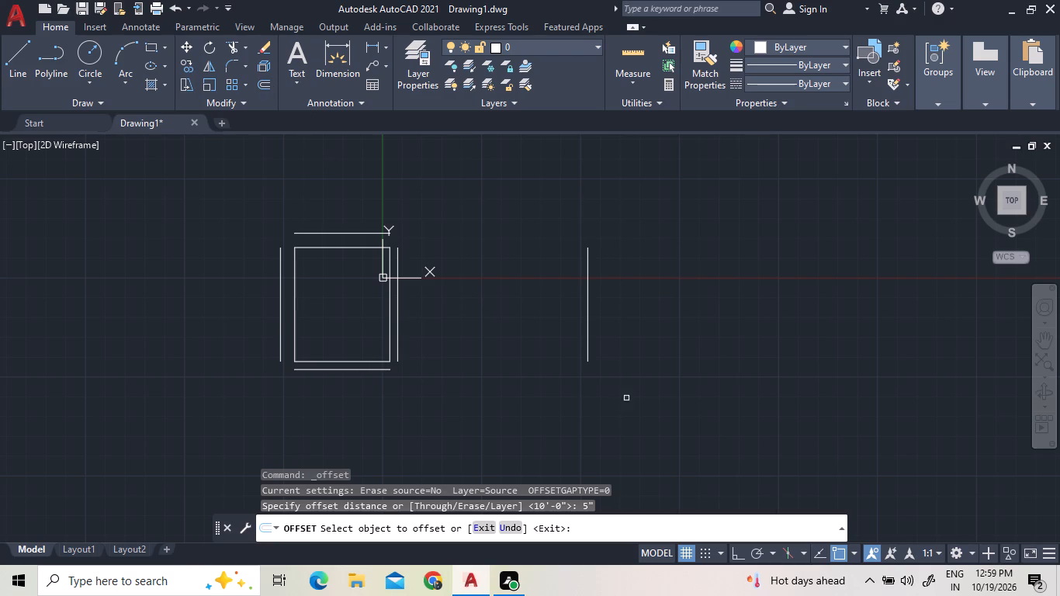
{"action": "left_click", "coordinate": [587, 301]}
{"action": "left_click", "coordinate": [598, 302]}
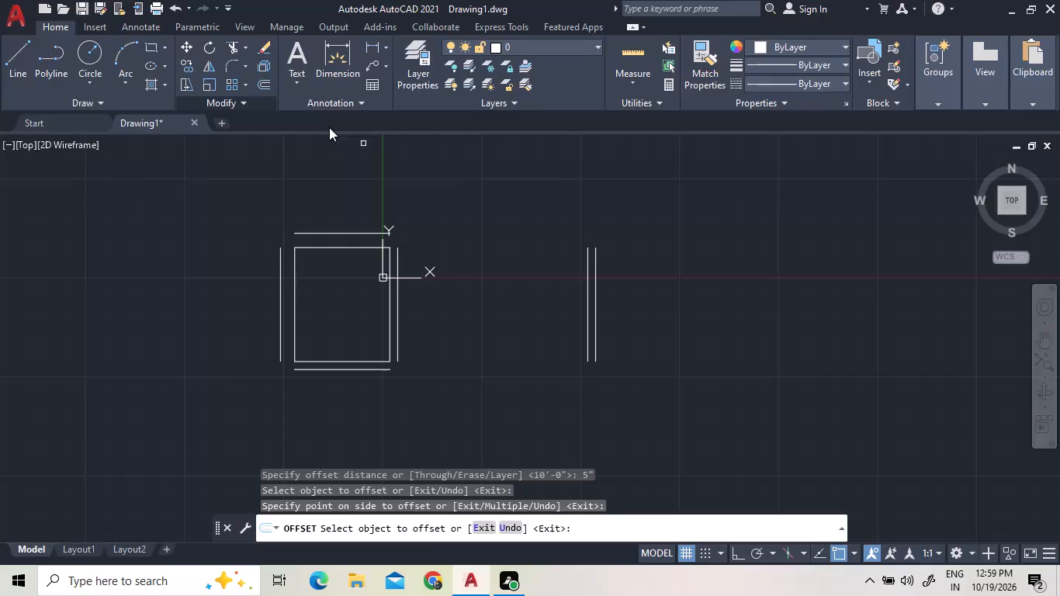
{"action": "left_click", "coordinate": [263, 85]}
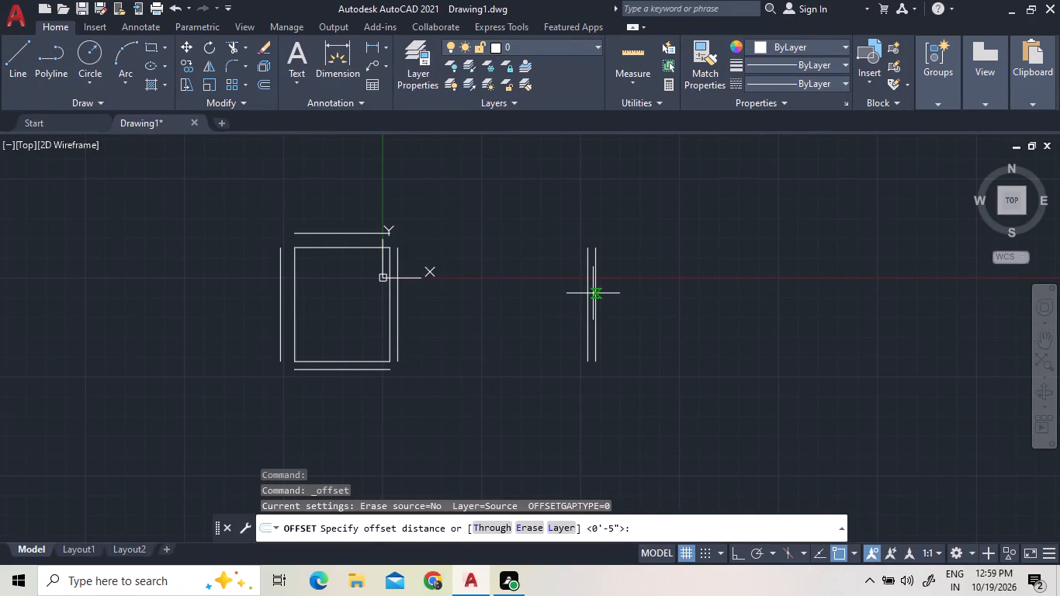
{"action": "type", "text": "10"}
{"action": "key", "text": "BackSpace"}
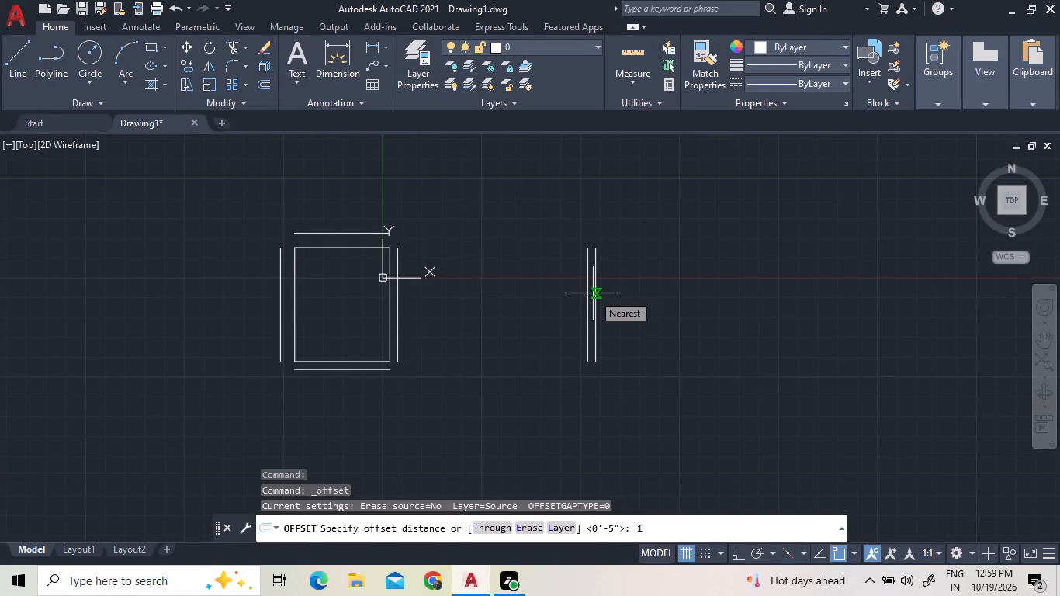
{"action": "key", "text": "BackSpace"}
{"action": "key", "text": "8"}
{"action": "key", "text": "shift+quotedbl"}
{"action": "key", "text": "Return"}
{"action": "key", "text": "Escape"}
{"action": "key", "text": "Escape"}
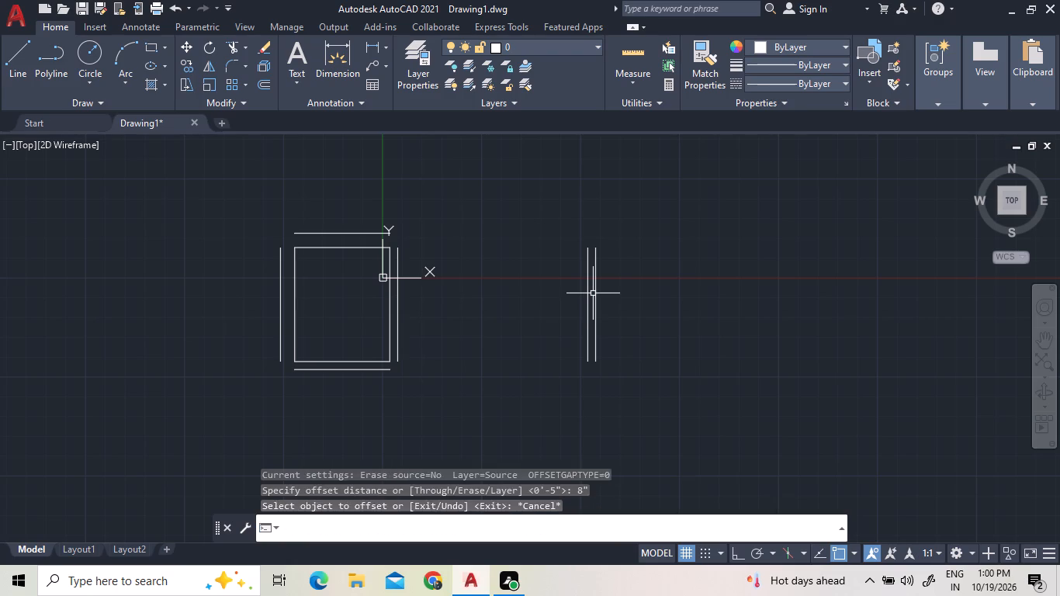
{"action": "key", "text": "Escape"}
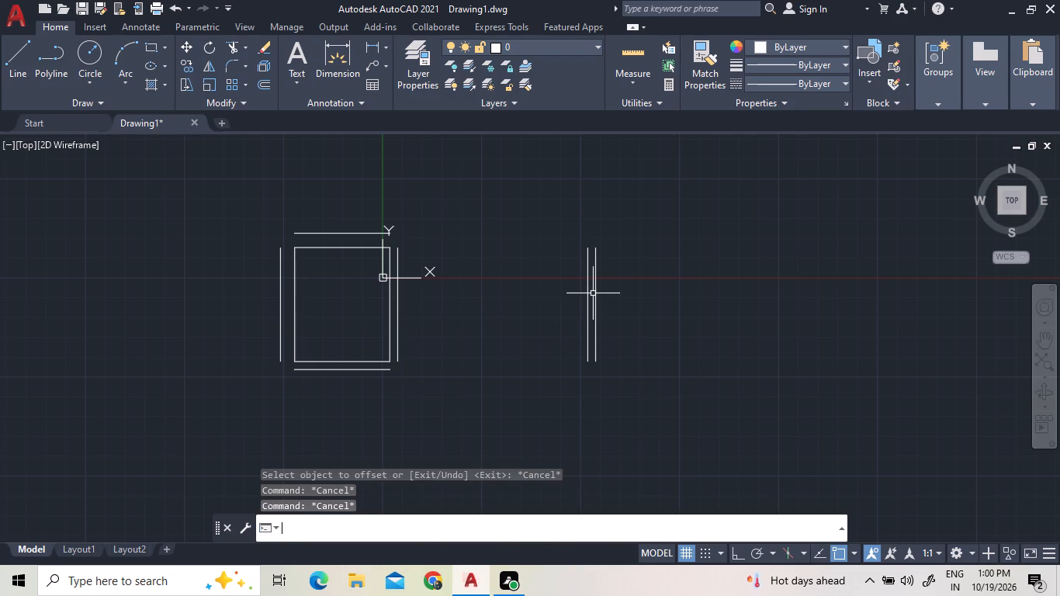
Offset the outer line of the second room's right wall by 8' to the right.
{"action": "key", "text": "o"}
{"action": "key", "text": "Return"}
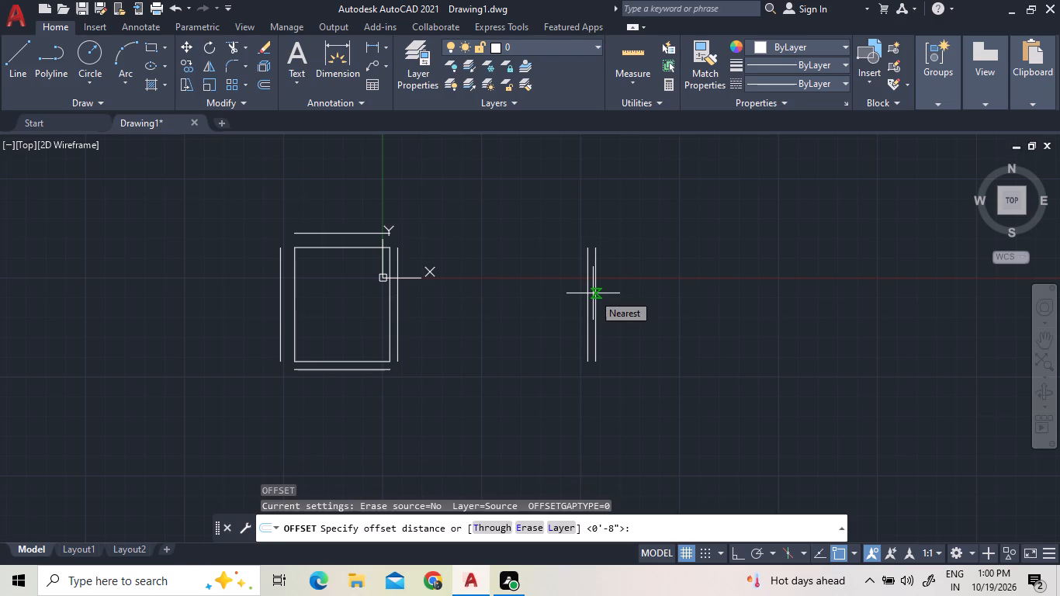
{"action": "type", "text": "8'"}
{"action": "key", "text": "Return"}
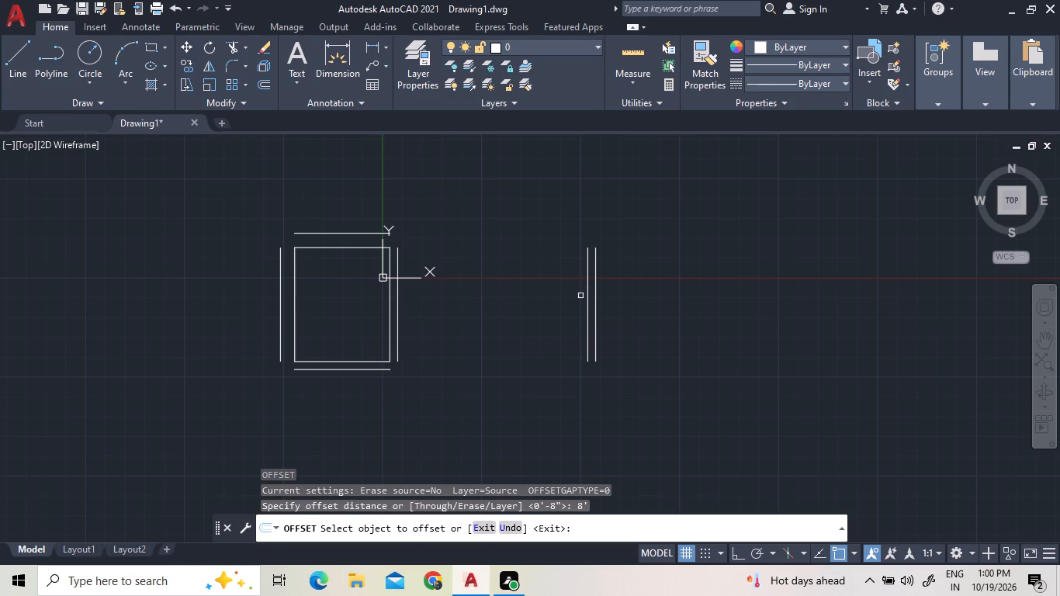
{"action": "left_click", "coordinate": [597, 292]}
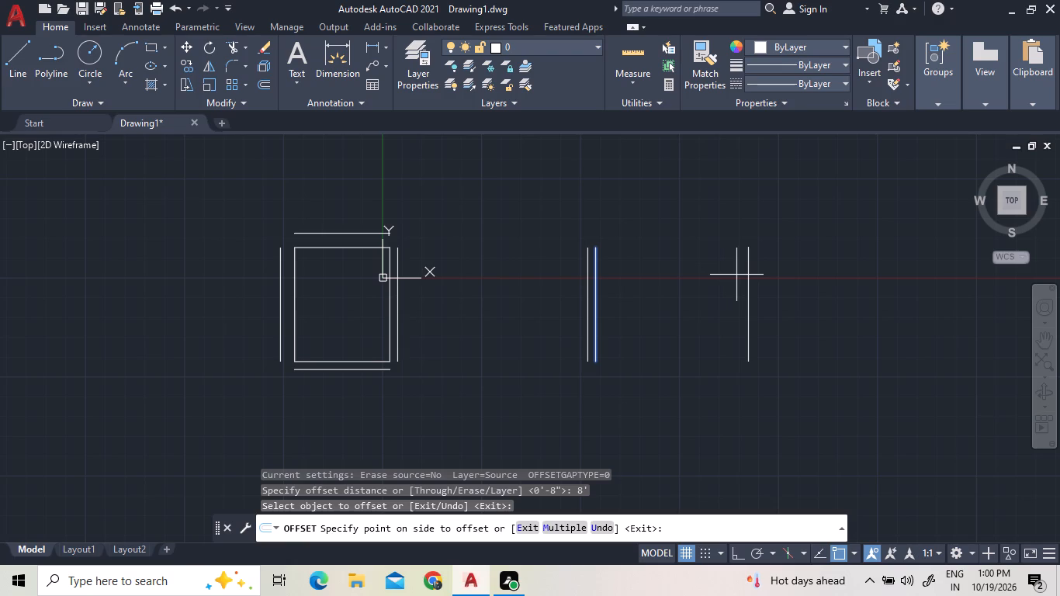
{"action": "left_click", "coordinate": [736, 275]}
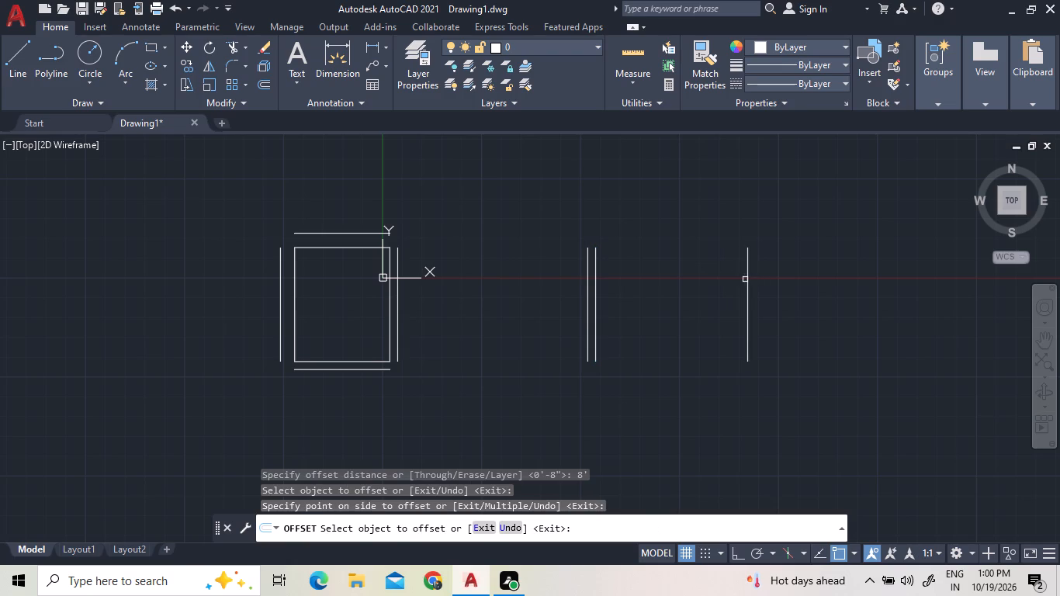
Offset the far-right vertical line by 5" to the right to complete the third room's wall.
{"action": "left_click", "coordinate": [263, 88]}
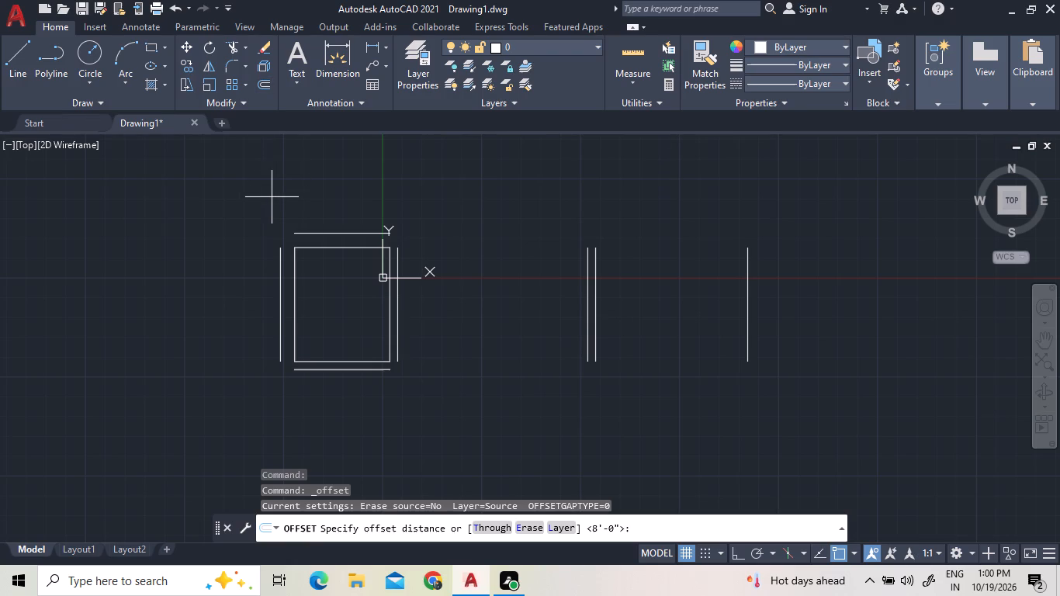
{"action": "type", "text": "5\""}
{"action": "key", "text": "Return"}
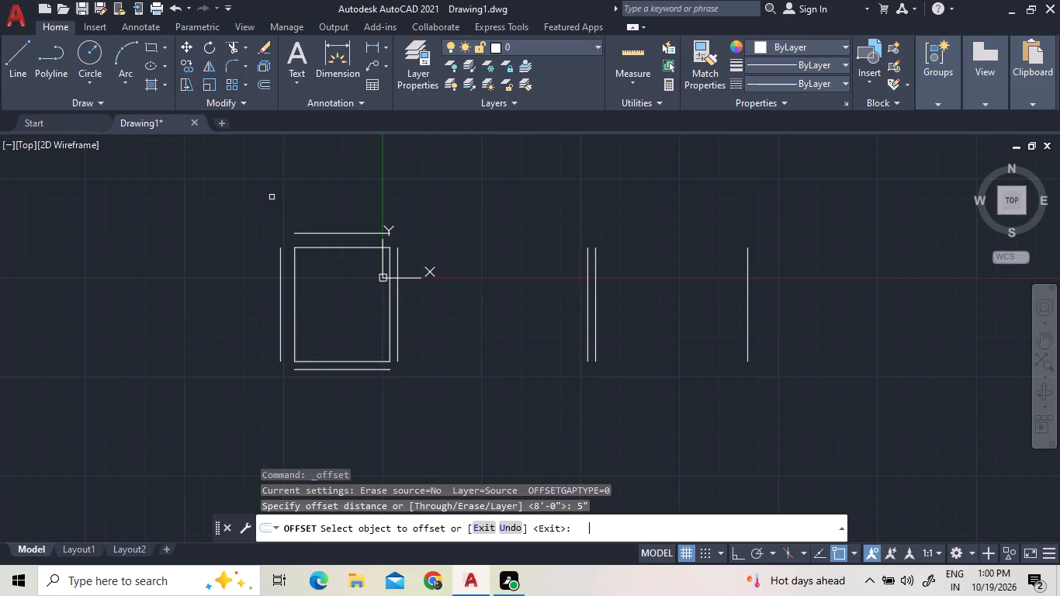
{"action": "left_click", "coordinate": [749, 316]}
{"action": "left_click", "coordinate": [760, 318]}
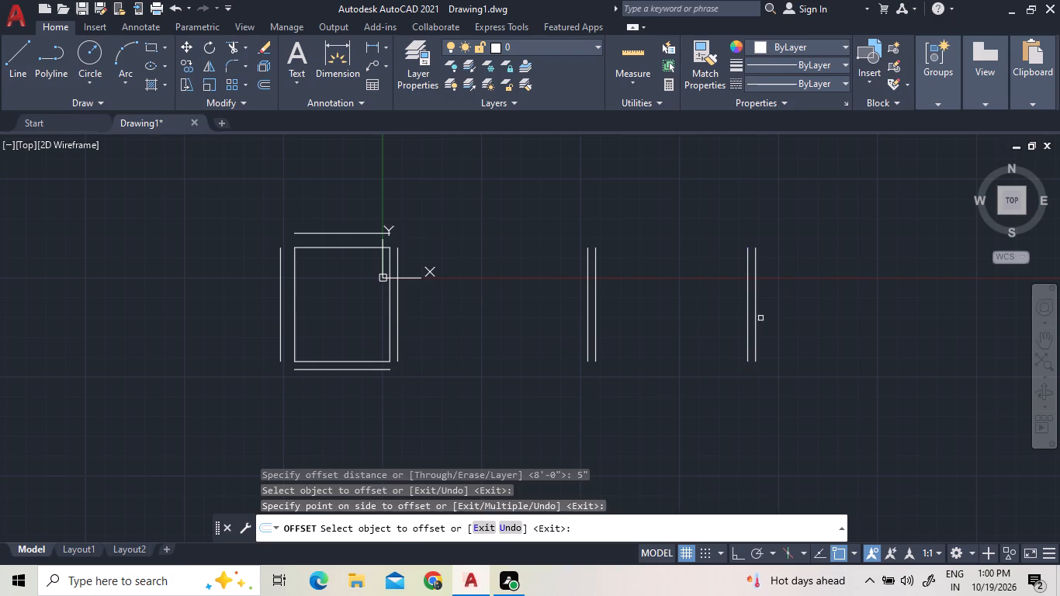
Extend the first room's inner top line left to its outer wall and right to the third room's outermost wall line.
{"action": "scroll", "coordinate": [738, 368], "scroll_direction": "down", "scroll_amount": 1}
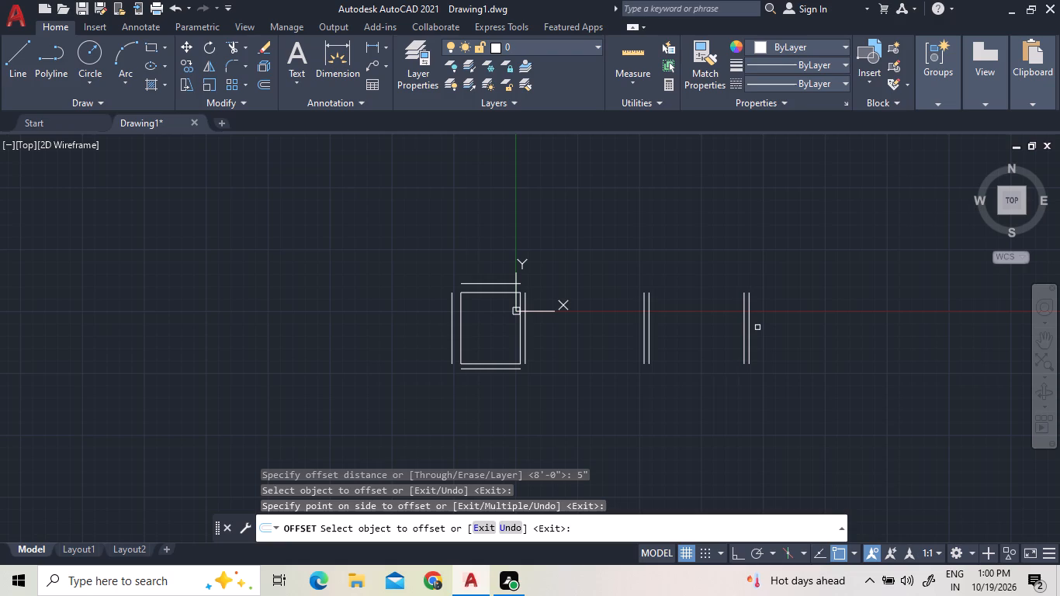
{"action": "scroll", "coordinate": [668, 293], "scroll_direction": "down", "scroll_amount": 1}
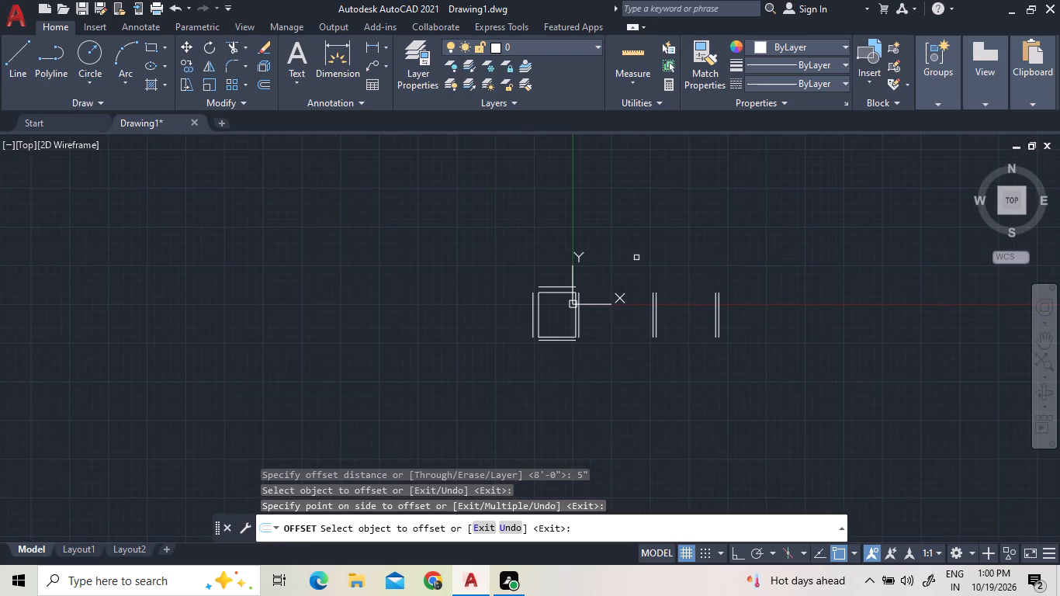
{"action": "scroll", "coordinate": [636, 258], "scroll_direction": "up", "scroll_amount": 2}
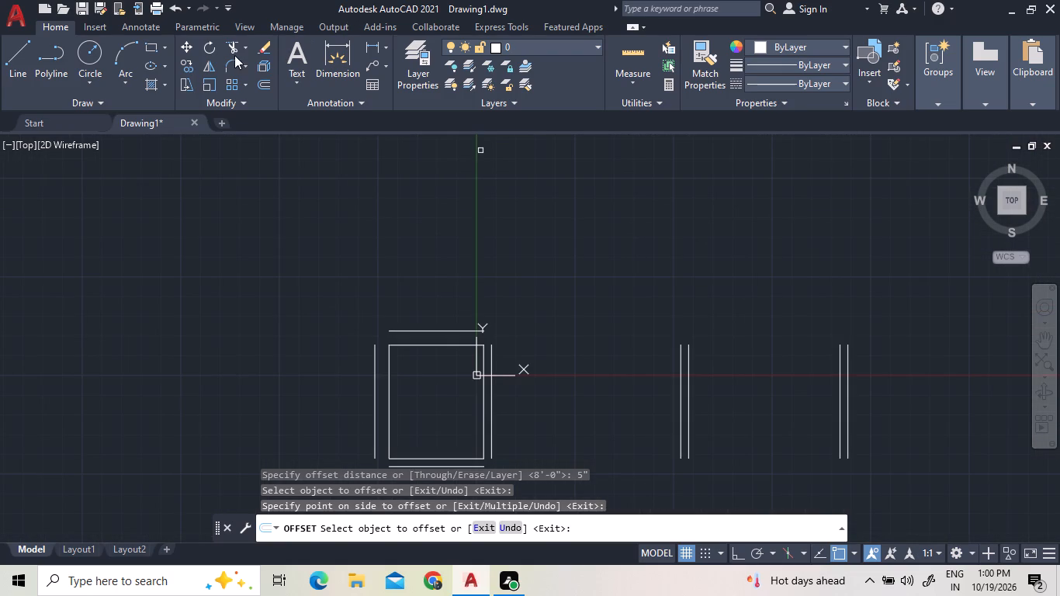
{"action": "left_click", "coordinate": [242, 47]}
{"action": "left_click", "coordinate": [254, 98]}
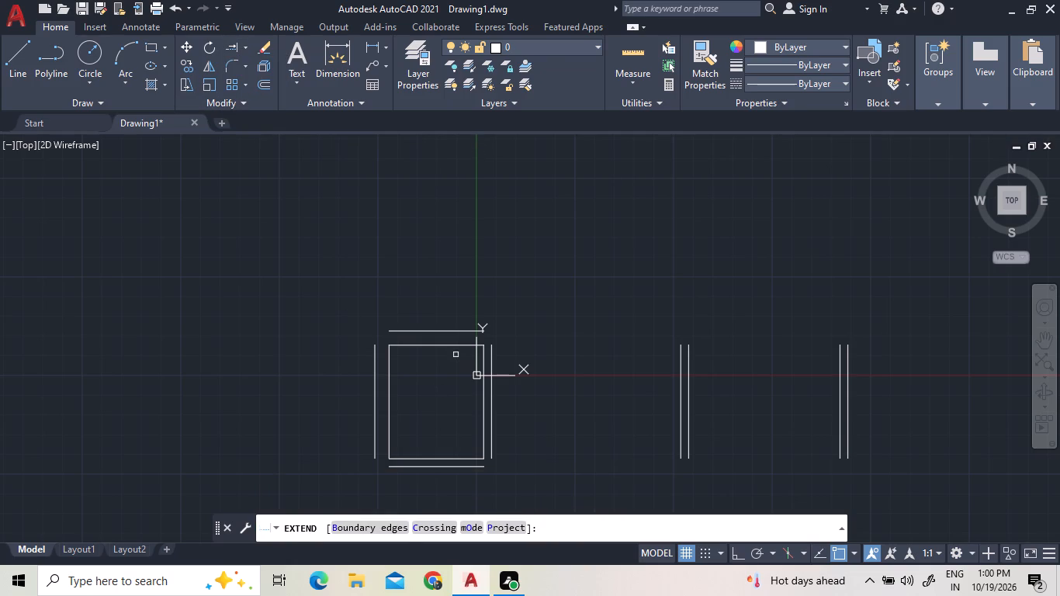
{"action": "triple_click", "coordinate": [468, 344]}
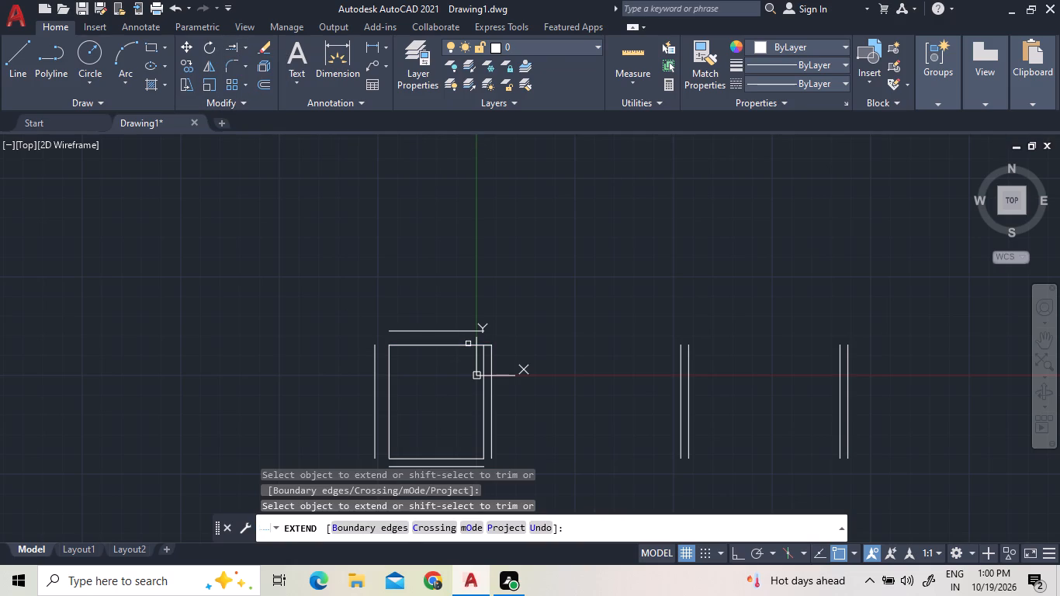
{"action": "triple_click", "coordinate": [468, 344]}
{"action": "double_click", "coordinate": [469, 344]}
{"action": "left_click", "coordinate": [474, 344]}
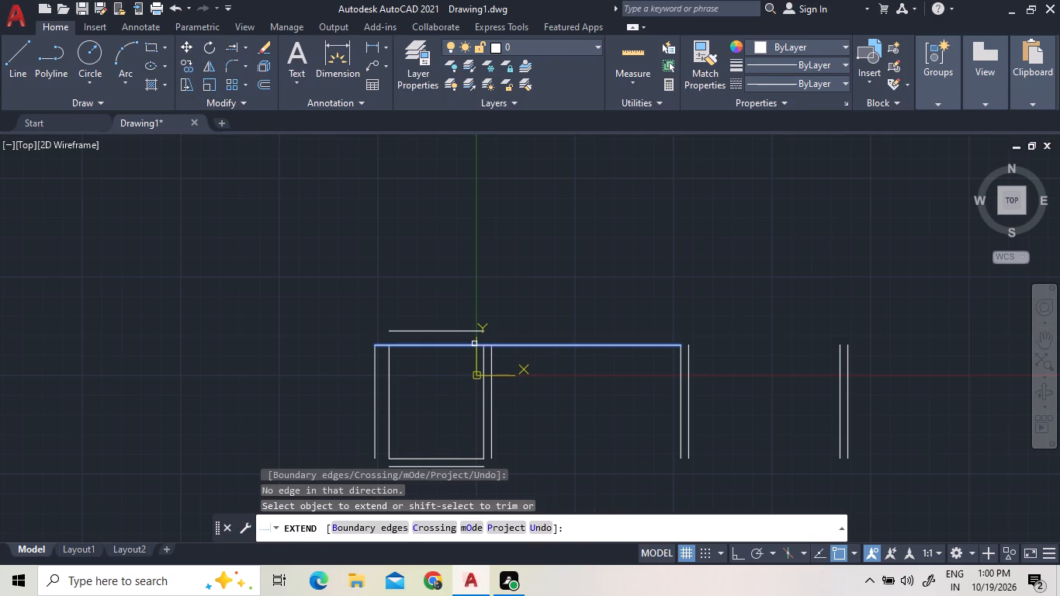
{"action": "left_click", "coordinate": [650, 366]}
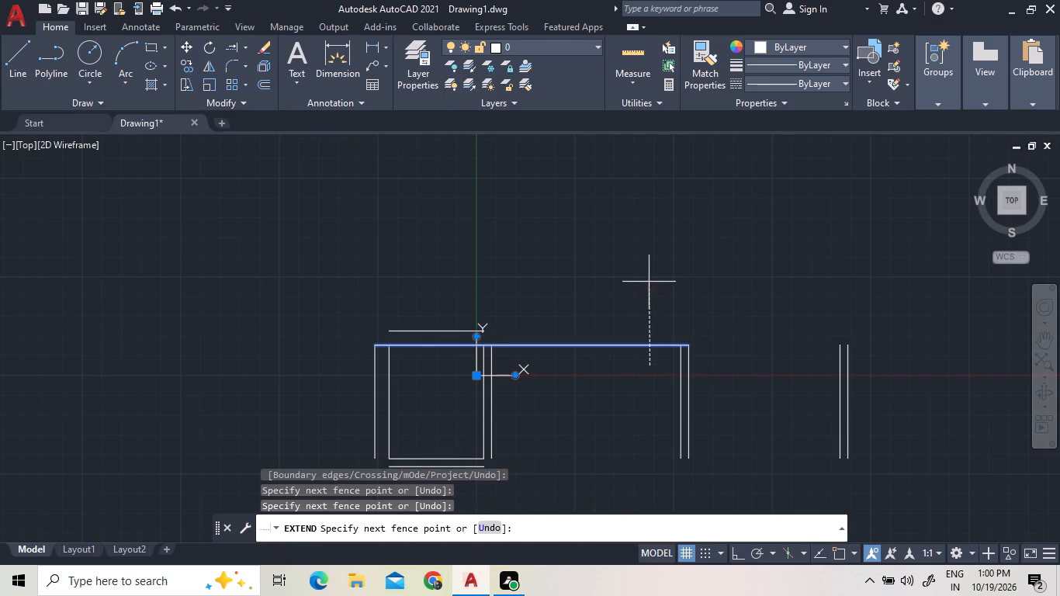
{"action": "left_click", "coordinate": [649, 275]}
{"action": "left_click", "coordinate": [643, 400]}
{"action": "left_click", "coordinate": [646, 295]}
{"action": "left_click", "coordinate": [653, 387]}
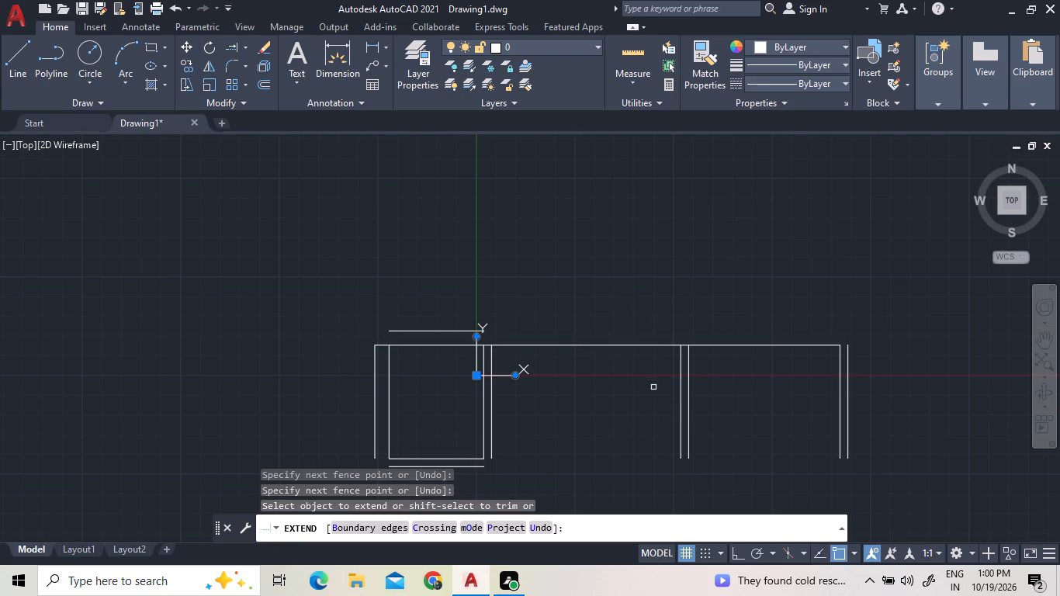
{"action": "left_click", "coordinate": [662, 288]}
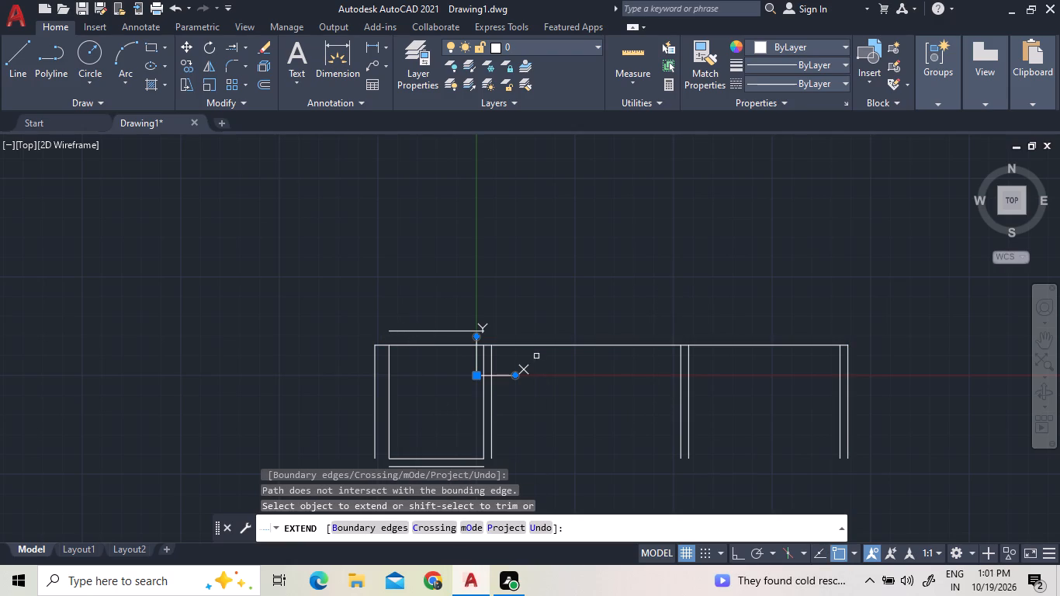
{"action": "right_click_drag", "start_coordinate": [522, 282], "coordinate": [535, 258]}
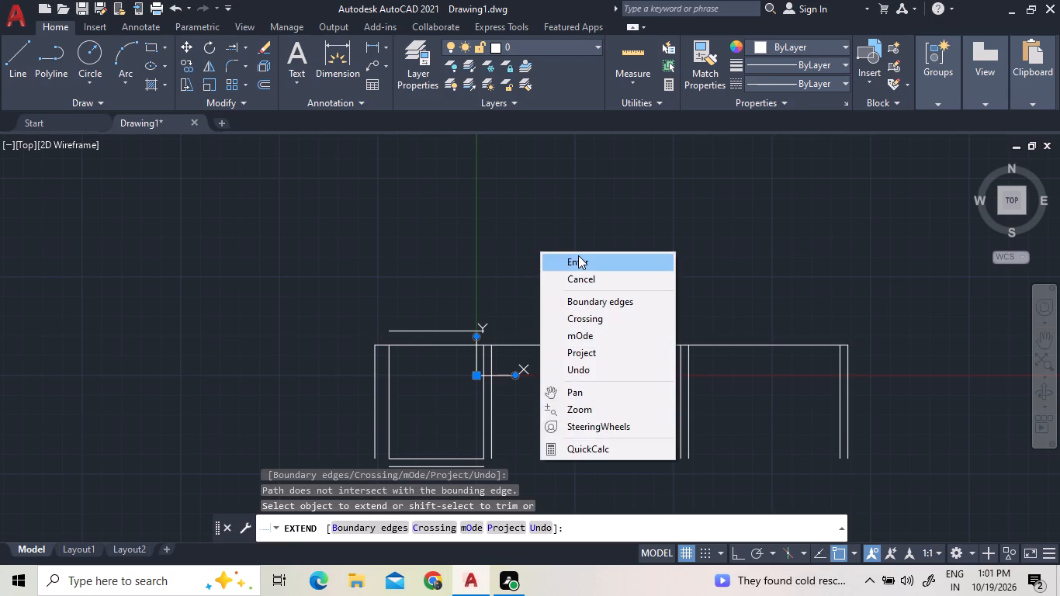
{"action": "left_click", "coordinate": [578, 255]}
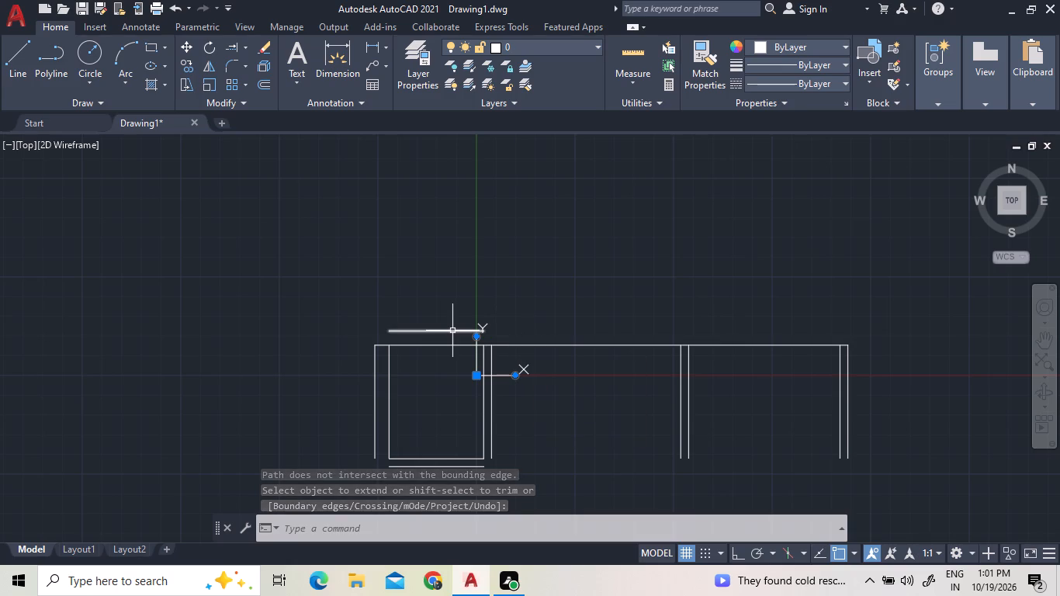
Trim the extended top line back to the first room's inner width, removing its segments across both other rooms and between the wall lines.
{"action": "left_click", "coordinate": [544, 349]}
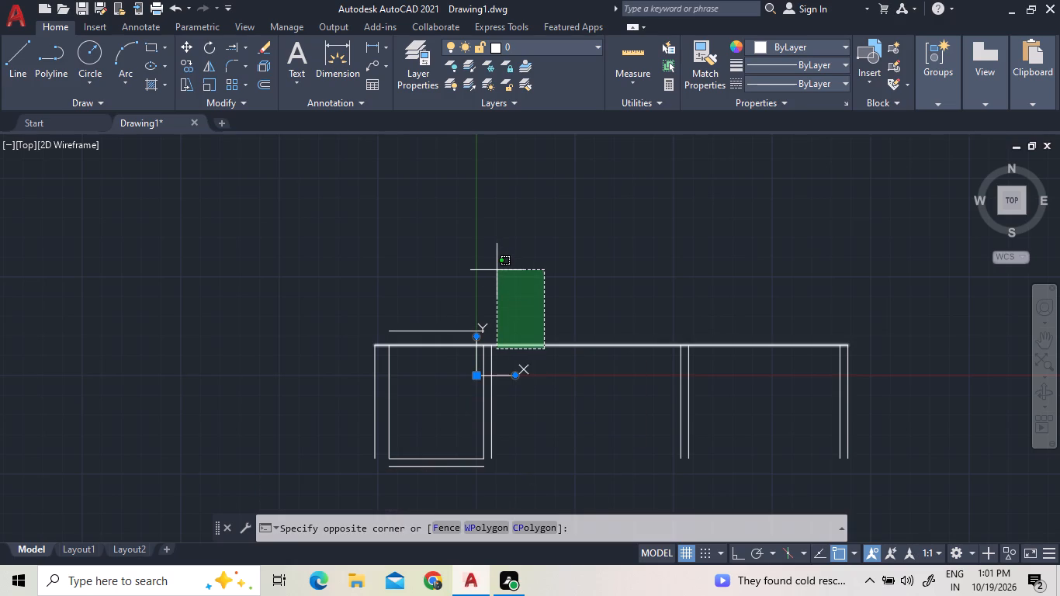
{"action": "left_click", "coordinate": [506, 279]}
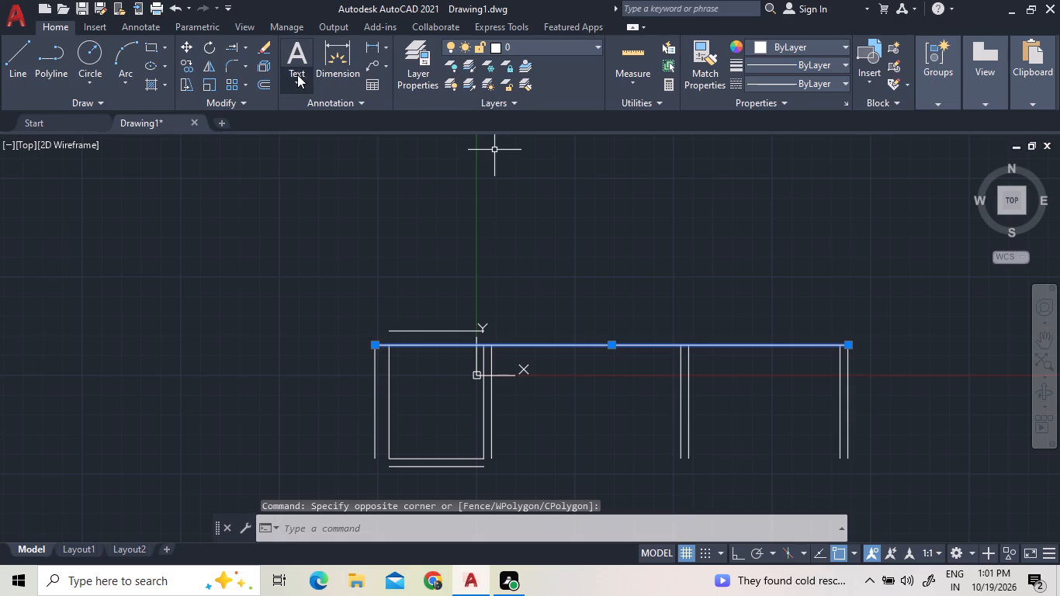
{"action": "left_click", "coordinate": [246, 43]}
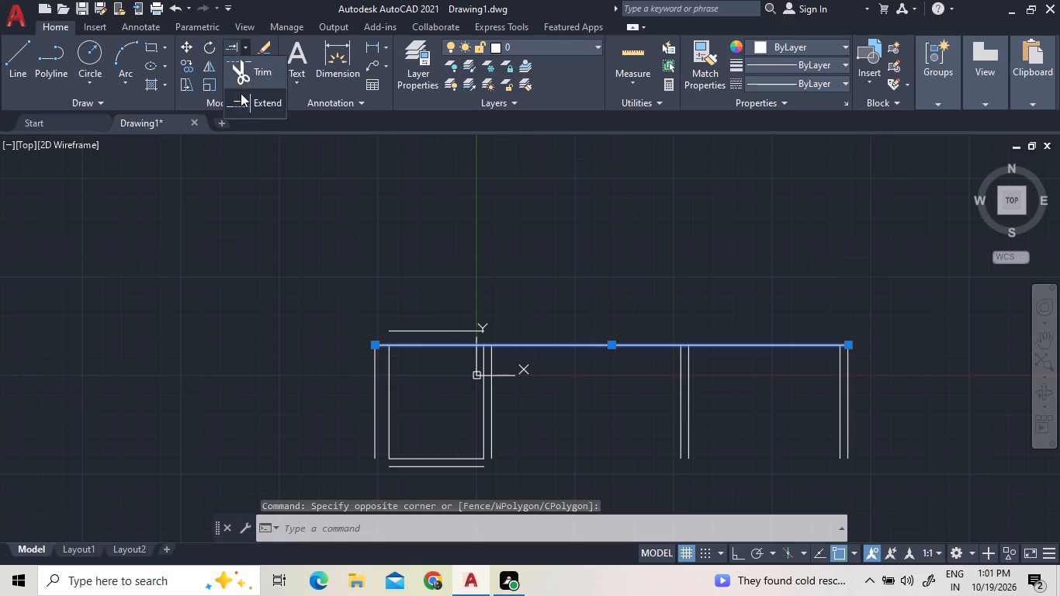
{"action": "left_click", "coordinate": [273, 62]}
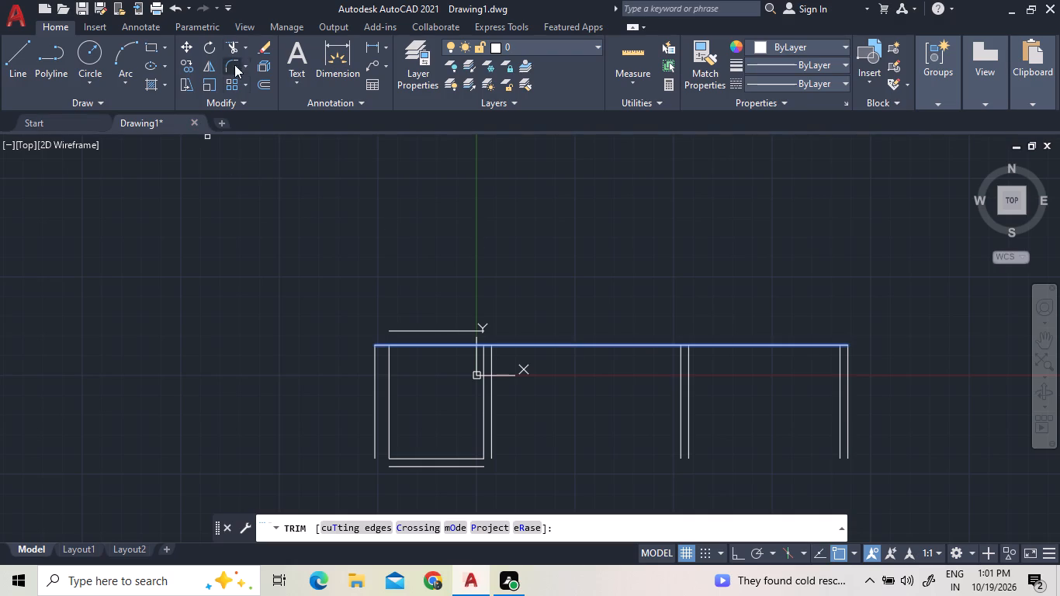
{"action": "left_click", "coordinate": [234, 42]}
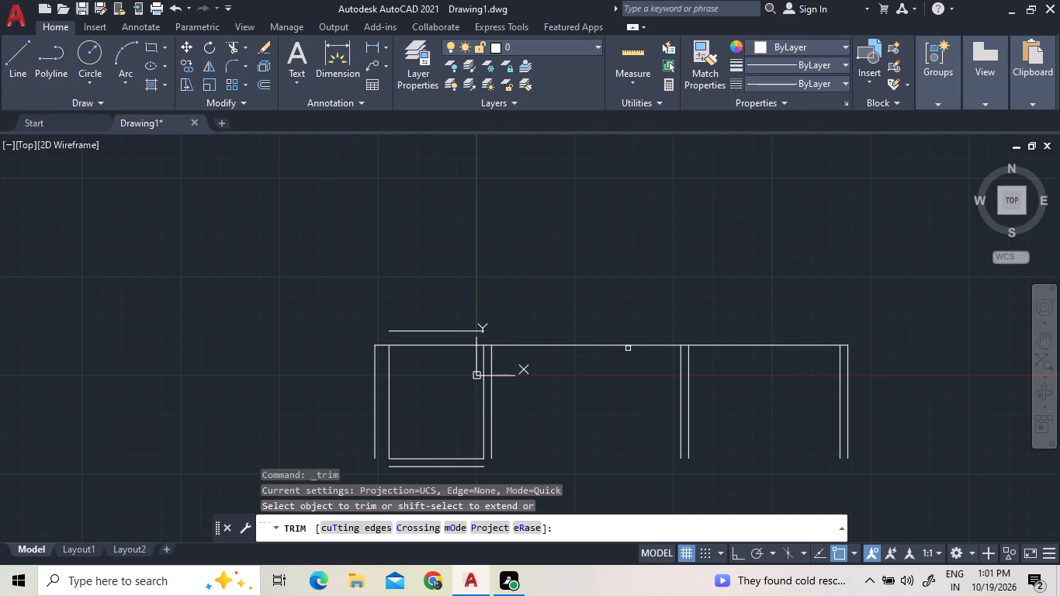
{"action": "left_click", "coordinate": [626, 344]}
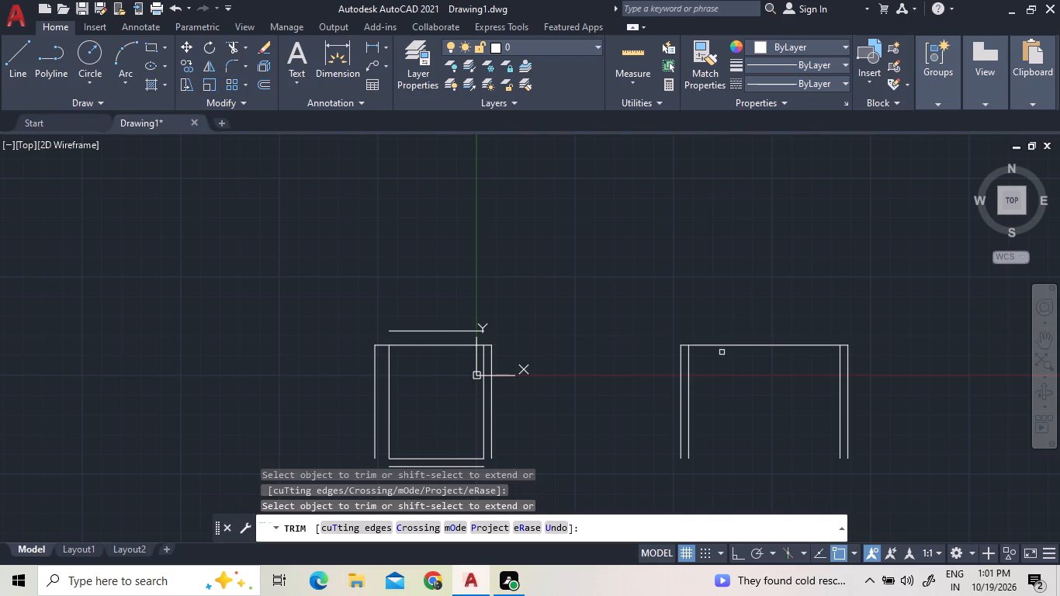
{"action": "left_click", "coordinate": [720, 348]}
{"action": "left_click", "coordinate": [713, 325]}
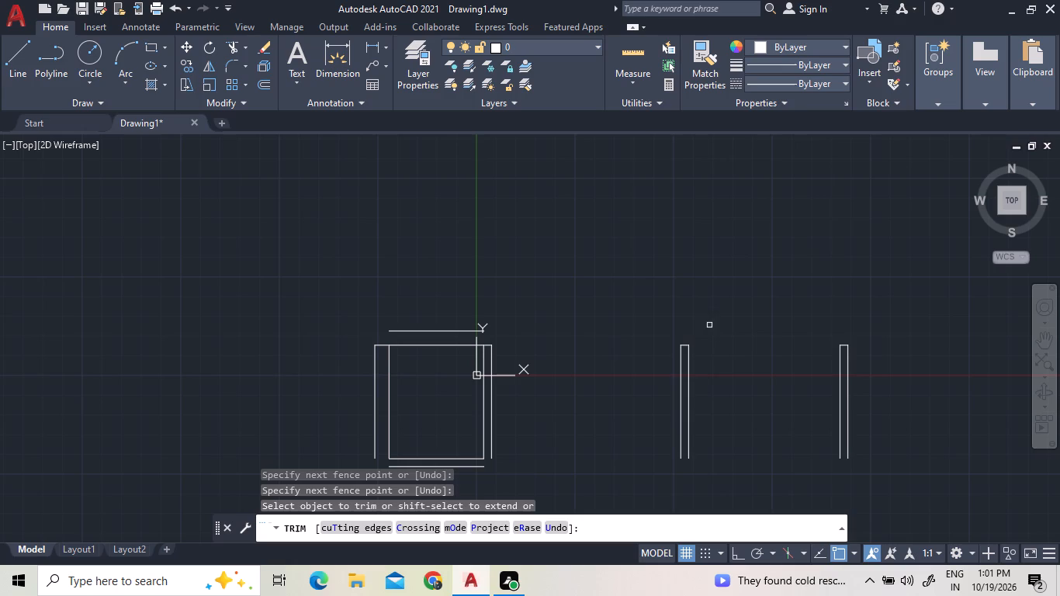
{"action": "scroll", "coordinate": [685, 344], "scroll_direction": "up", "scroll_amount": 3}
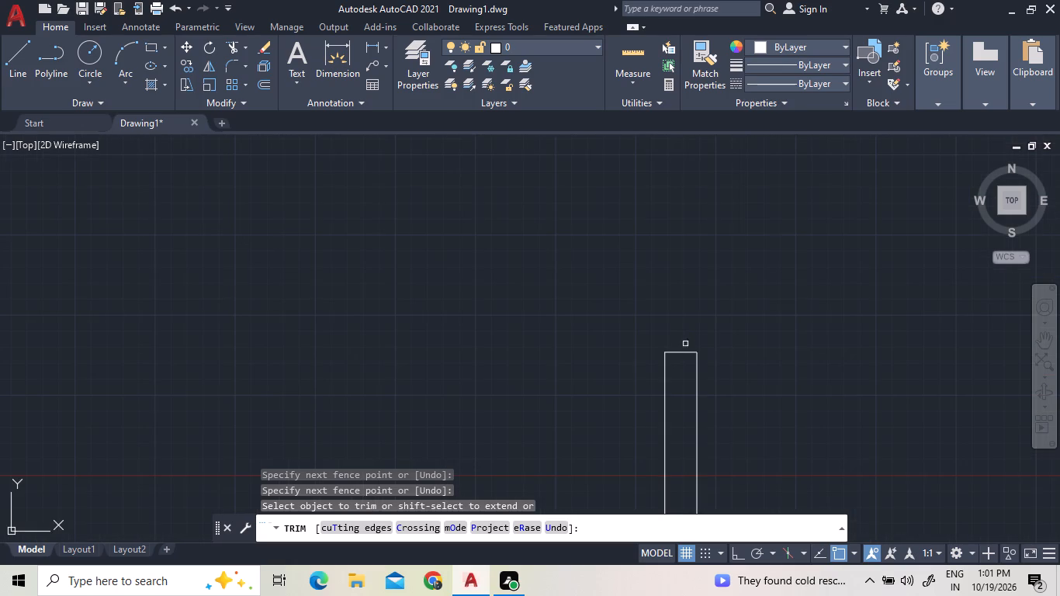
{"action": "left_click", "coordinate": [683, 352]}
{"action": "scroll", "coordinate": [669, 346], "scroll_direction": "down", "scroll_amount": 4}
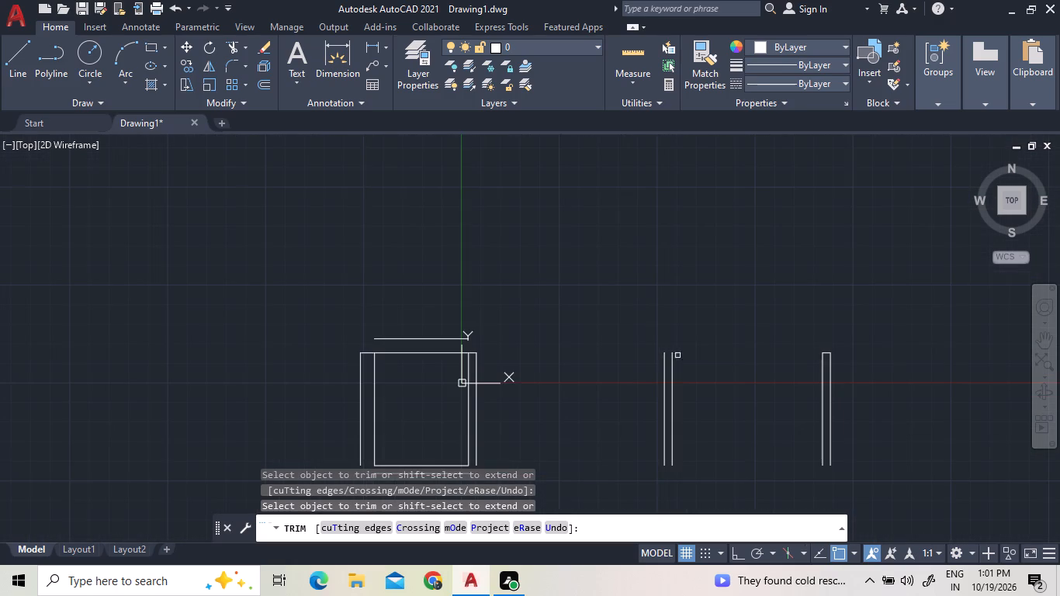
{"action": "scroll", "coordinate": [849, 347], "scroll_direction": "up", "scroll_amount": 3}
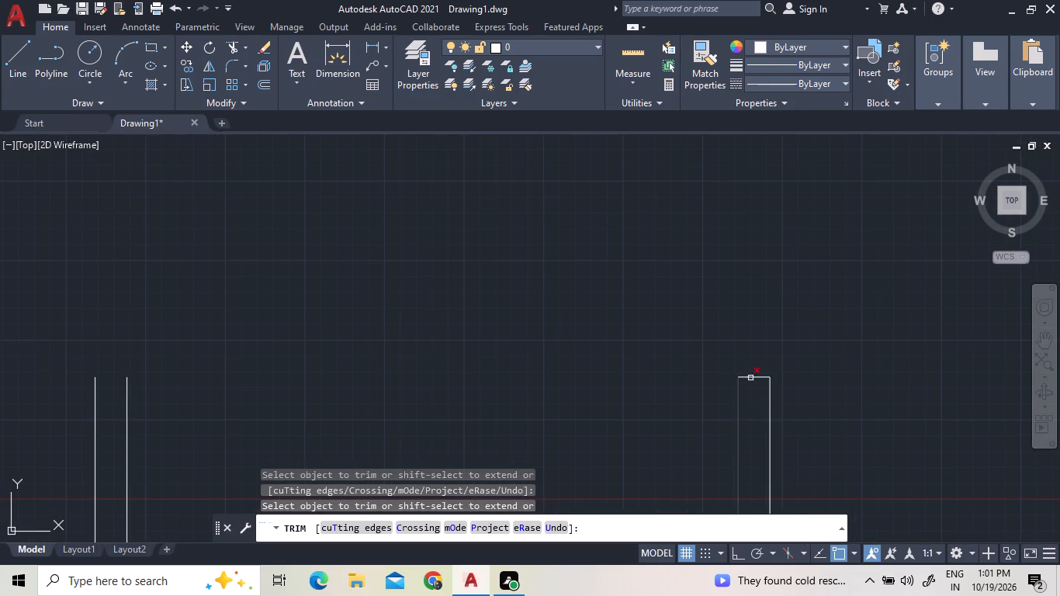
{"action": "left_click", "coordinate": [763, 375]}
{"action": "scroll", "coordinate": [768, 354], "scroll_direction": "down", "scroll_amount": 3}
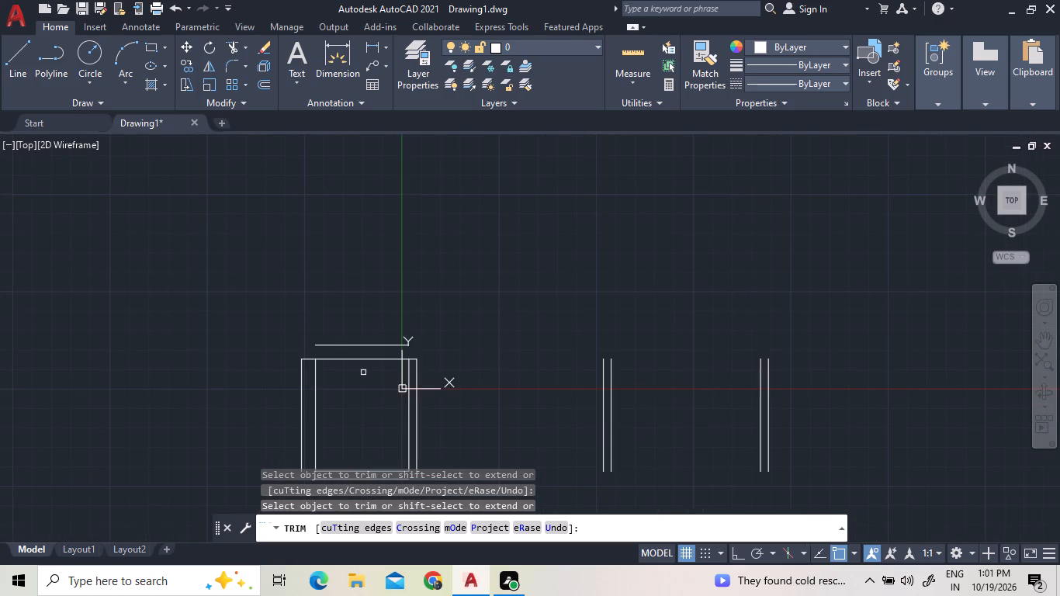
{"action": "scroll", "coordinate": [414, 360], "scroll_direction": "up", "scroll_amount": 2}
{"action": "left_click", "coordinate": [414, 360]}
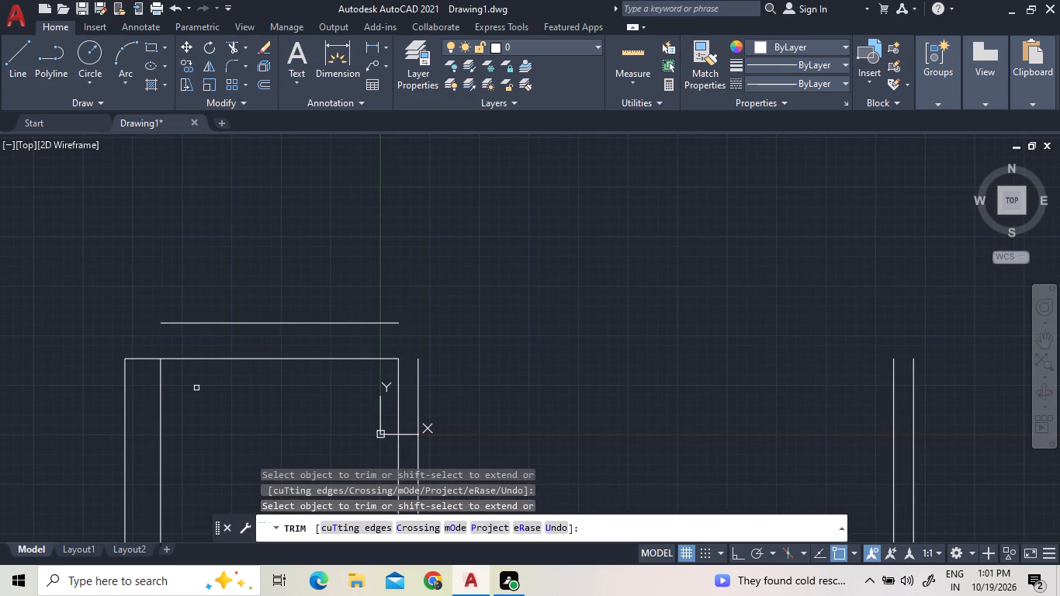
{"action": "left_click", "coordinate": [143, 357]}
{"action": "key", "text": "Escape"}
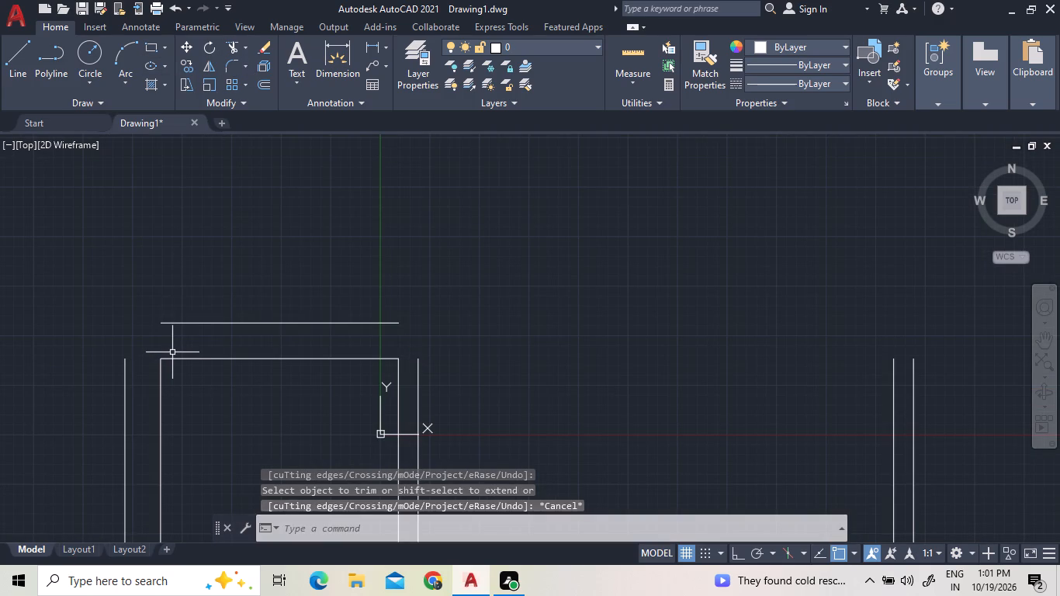
Fillet the first room's outer top line with its outer left wall line at radius 0 to close the corner.
{"action": "type", "text": "f"}
{"action": "key", "text": "space"}
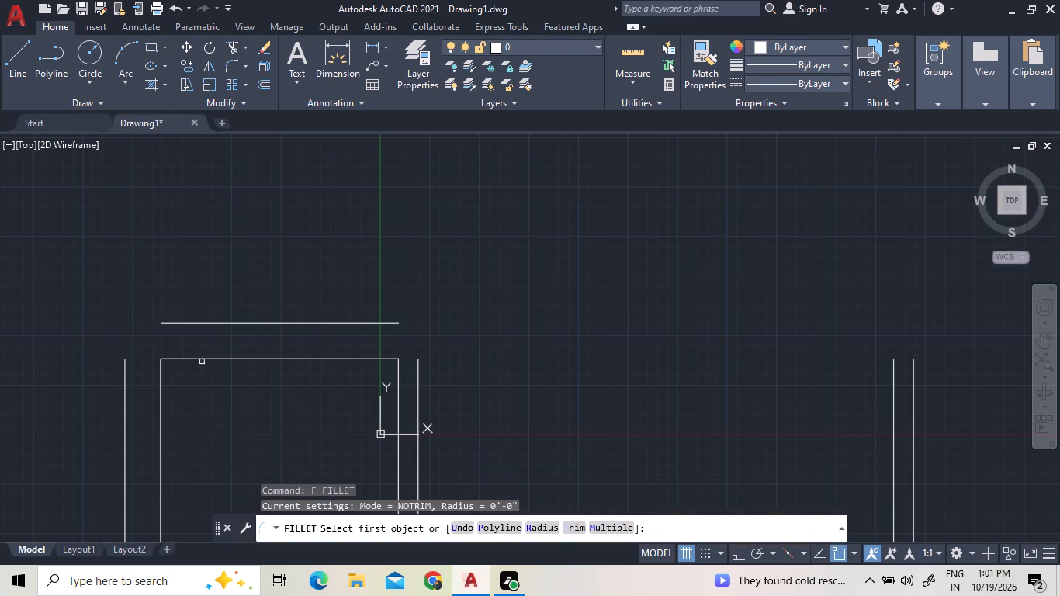
{"action": "left_click", "coordinate": [212, 323]}
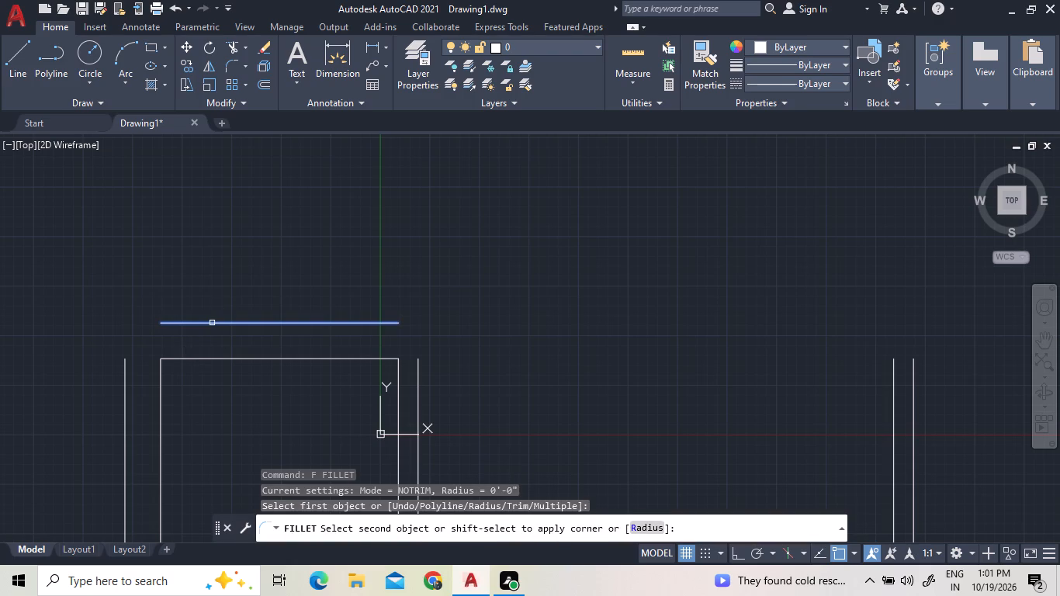
{"action": "left_click", "coordinate": [123, 366], "text": "shift"}
Extend the first room's inner top line left to its outer wall and right across both rooms to the outermost wall line.
{"action": "scroll", "coordinate": [350, 314], "scroll_direction": "down", "scroll_amount": 2}
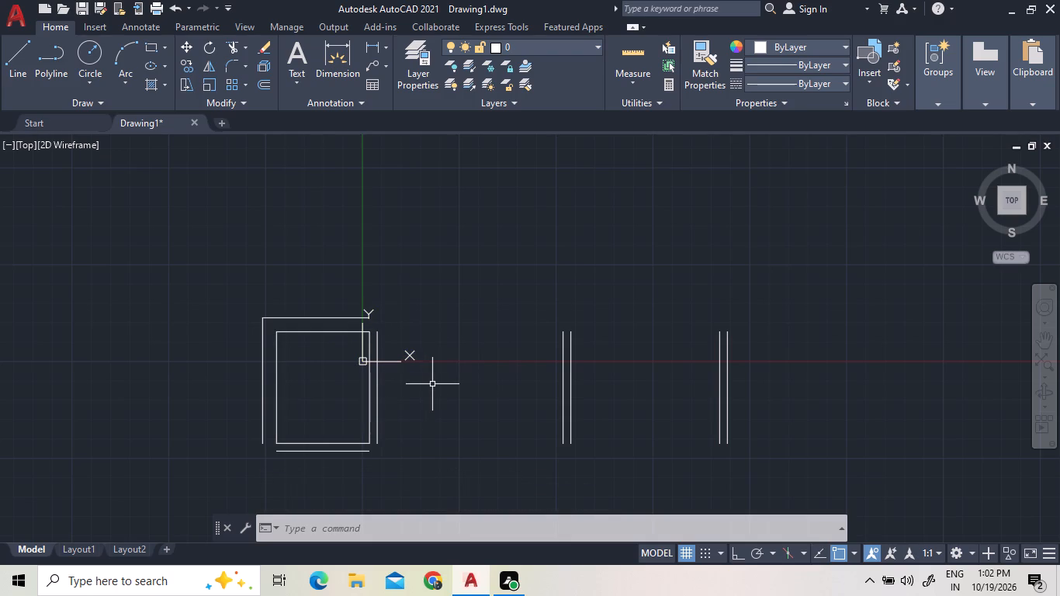
{"action": "left_click", "coordinate": [248, 49]}
{"action": "left_click", "coordinate": [267, 113]}
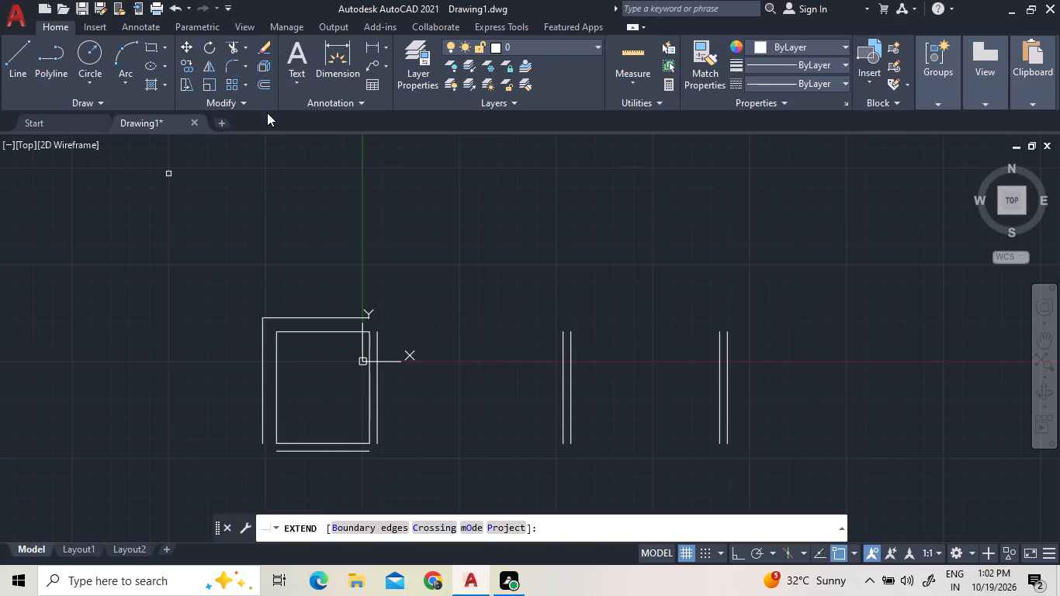
{"action": "left_click", "coordinate": [348, 334]}
{"action": "left_click", "coordinate": [349, 326]}
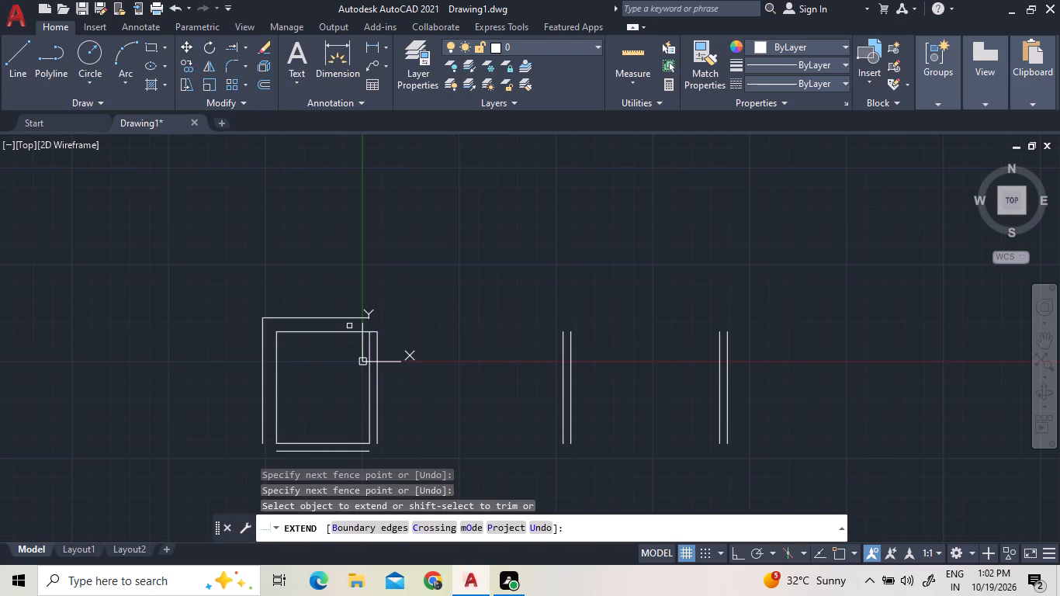
{"action": "left_click", "coordinate": [346, 340]}
{"action": "left_click", "coordinate": [348, 325]}
{"action": "left_click", "coordinate": [348, 362]}
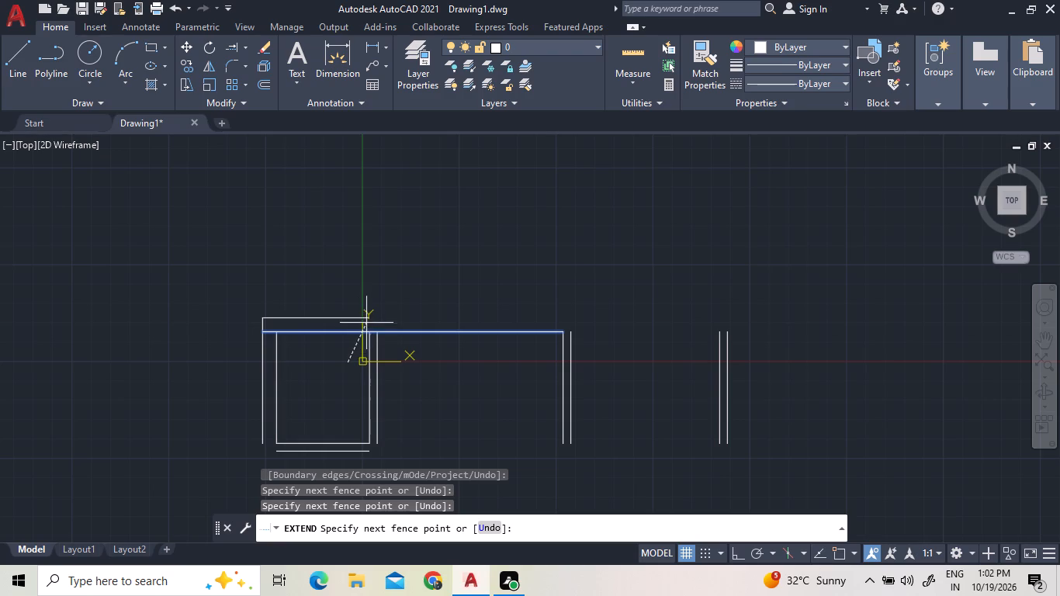
{"action": "left_click", "coordinate": [344, 331]}
{"action": "left_click", "coordinate": [492, 350]}
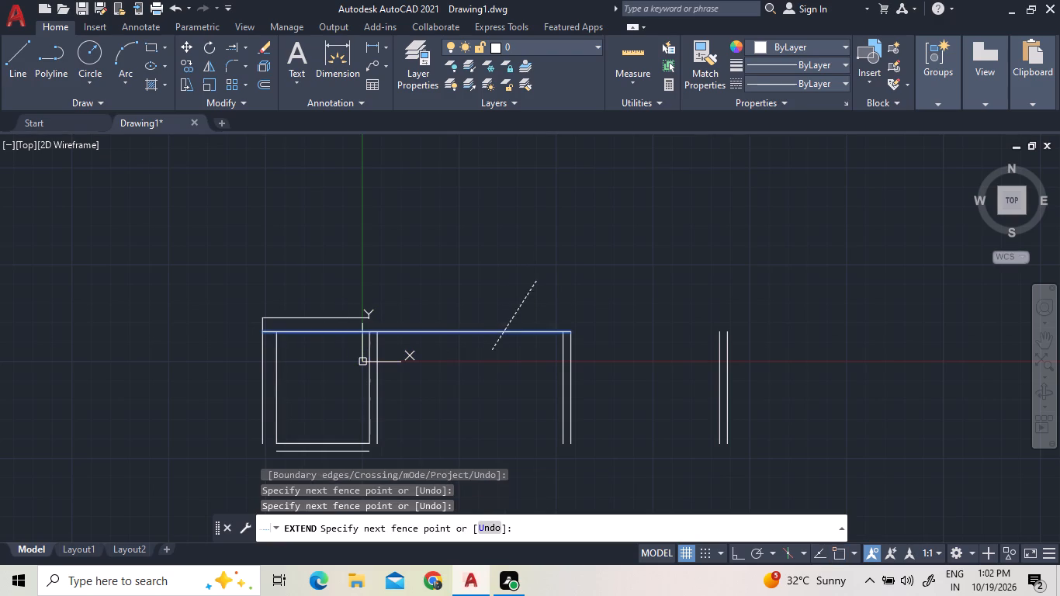
{"action": "left_click", "coordinate": [536, 281]}
{"action": "left_click", "coordinate": [550, 379]}
{"action": "left_click", "coordinate": [566, 245]}
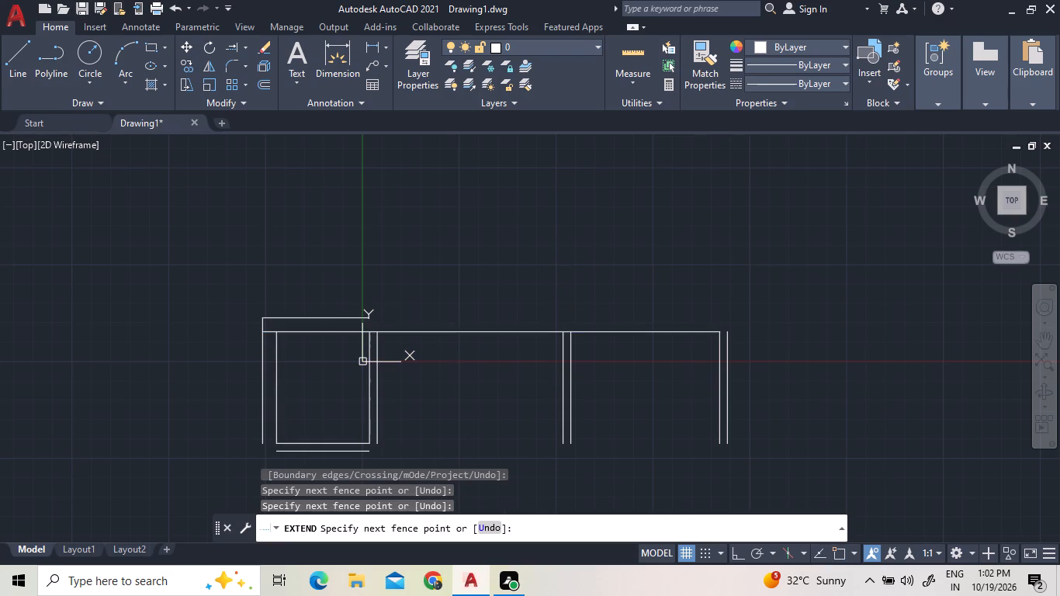
{"action": "left_click", "coordinate": [536, 368]}
{"action": "left_click", "coordinate": [547, 292]}
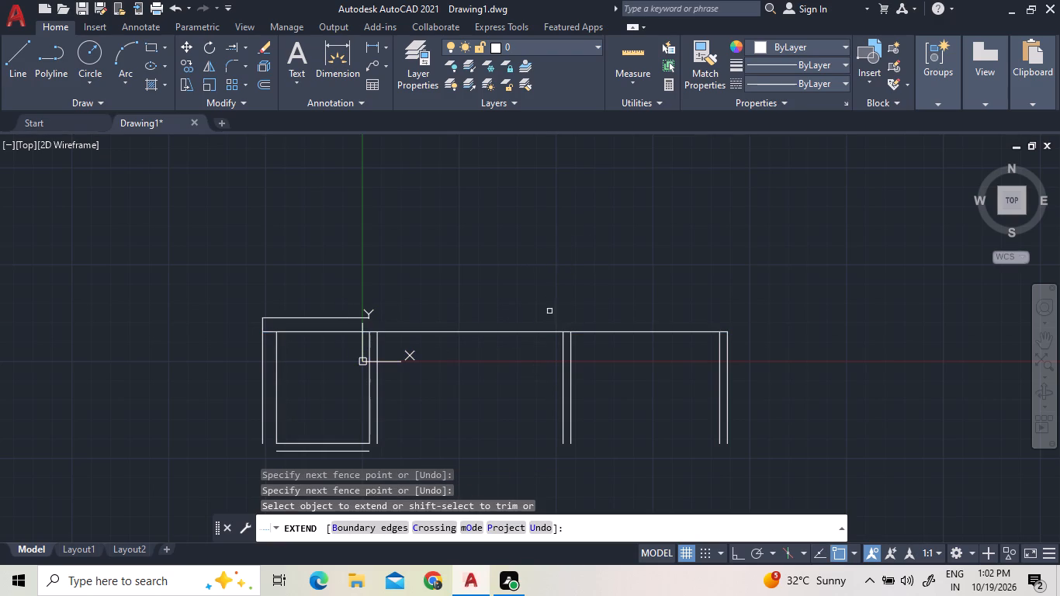
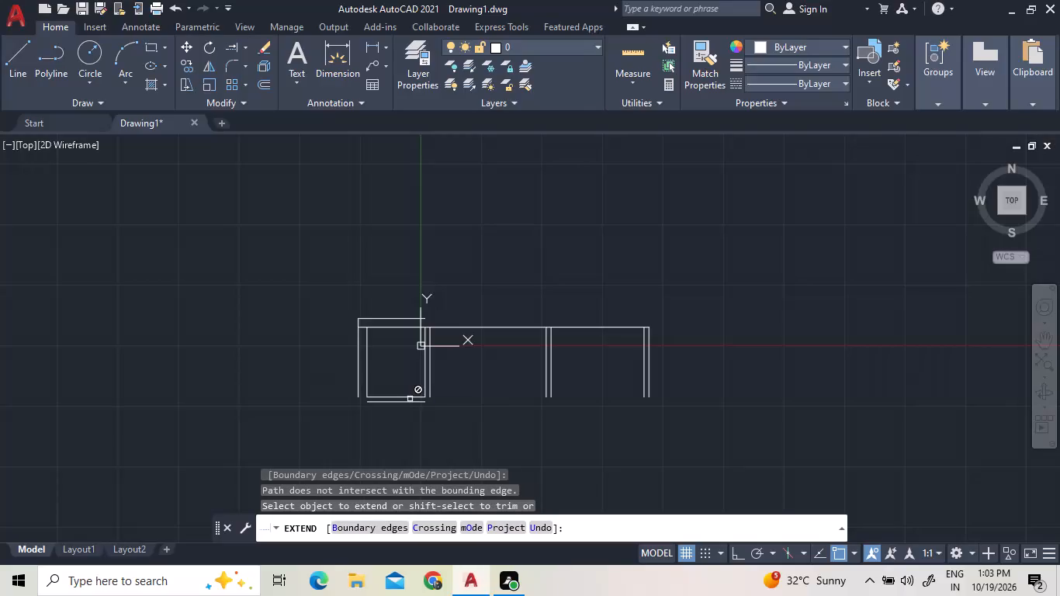
Extend the first room's inner bottom line left to its outer wall and right across both other rooms to the outermost wall line.
{"action": "scroll", "coordinate": [410, 399], "scroll_direction": "up", "scroll_amount": 2}
{"action": "left_click", "coordinate": [410, 399]}
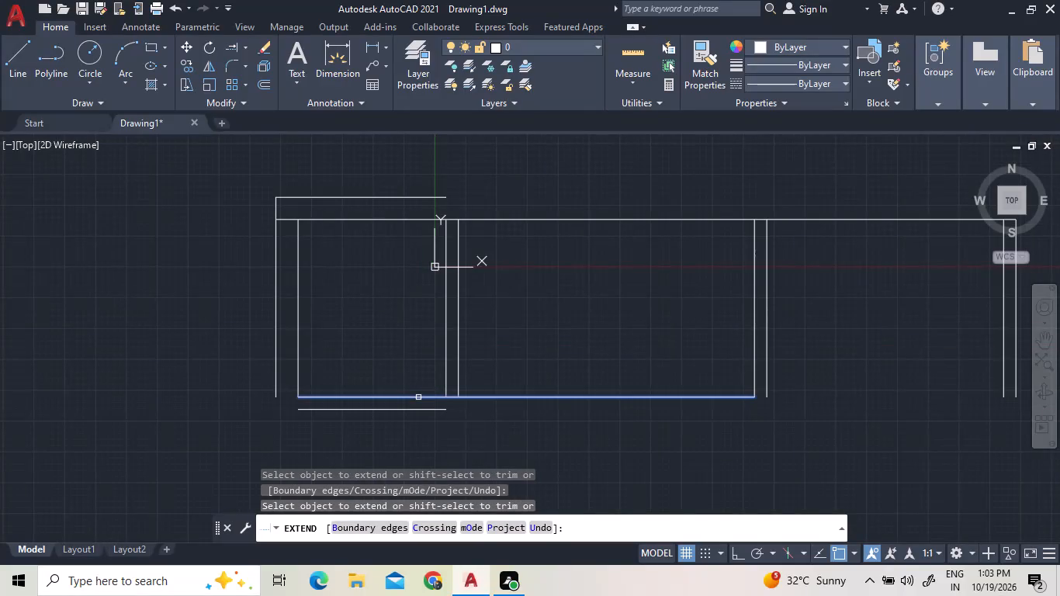
{"action": "double_click", "coordinate": [421, 397]}
{"action": "triple_click", "coordinate": [514, 397]}
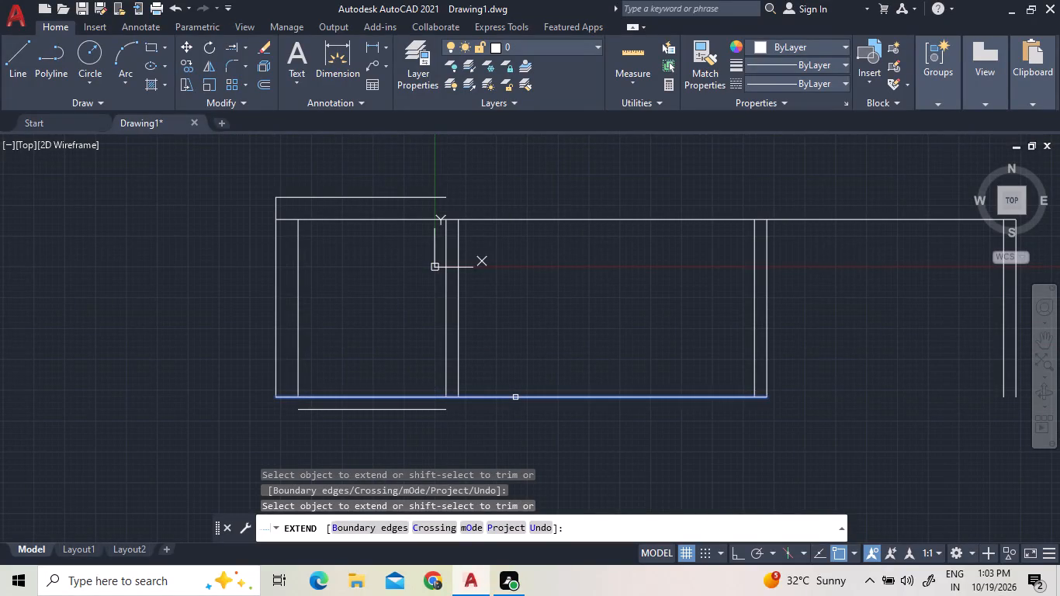
{"action": "double_click", "coordinate": [515, 397]}
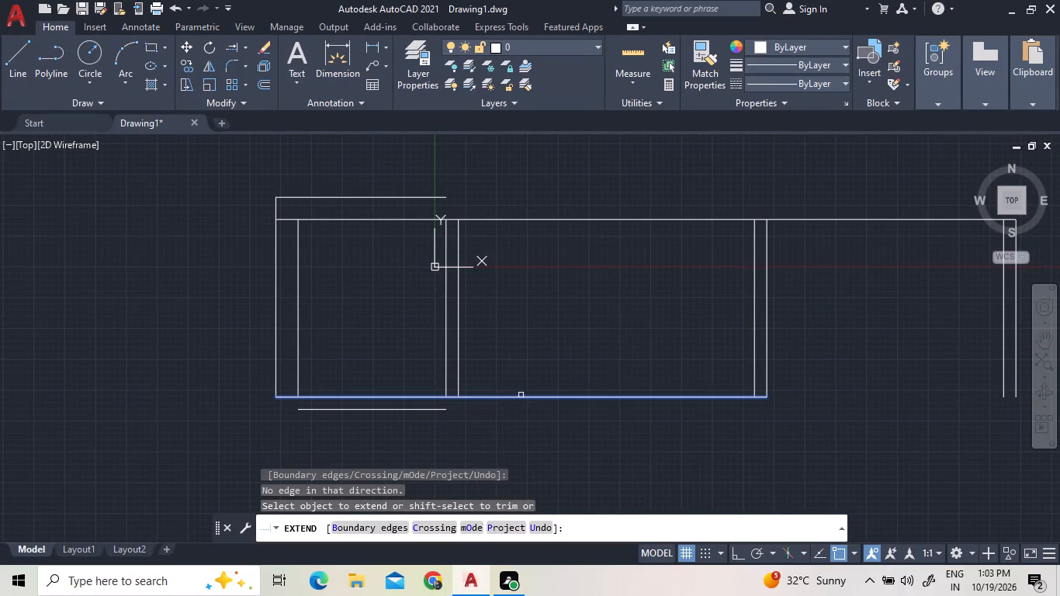
{"action": "scroll", "coordinate": [574, 369], "scroll_direction": "down", "scroll_amount": 3}
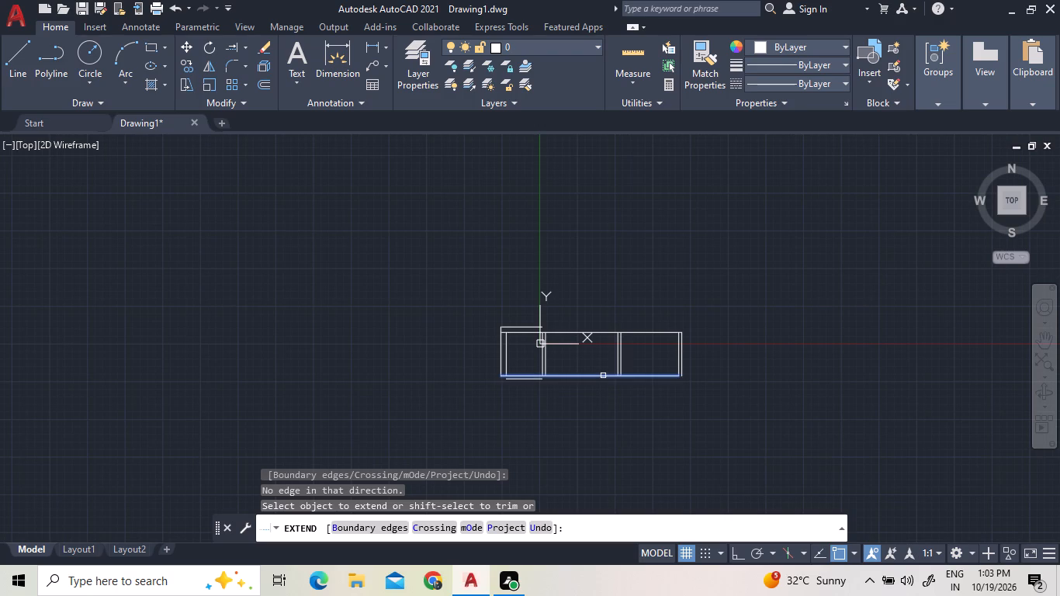
{"action": "left_click", "coordinate": [603, 376]}
{"action": "left_click", "coordinate": [646, 378]}
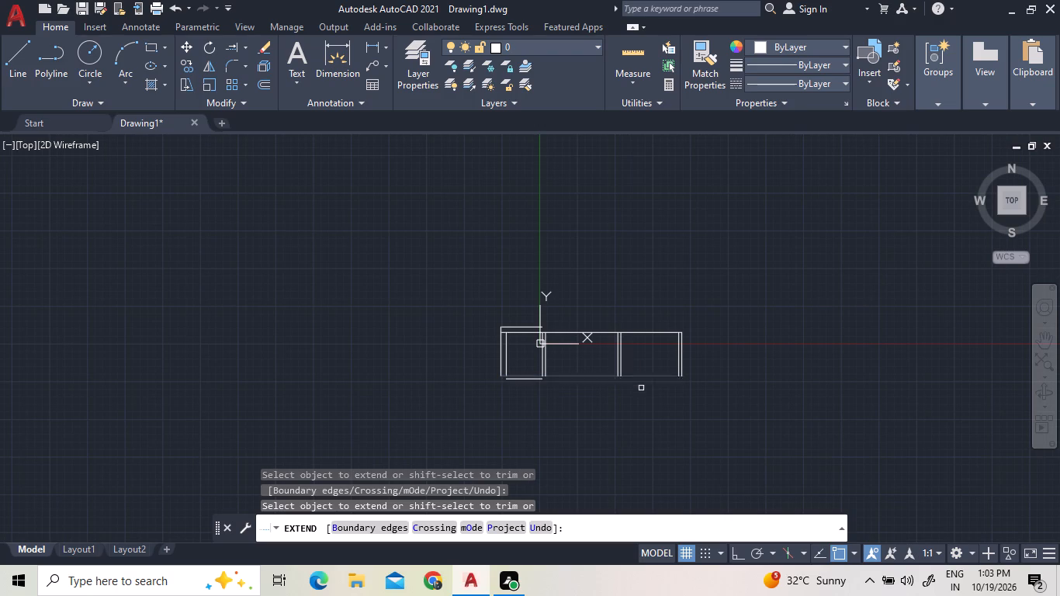
{"action": "right_click", "coordinate": [587, 360]}
{"action": "left_click", "coordinate": [630, 165]}
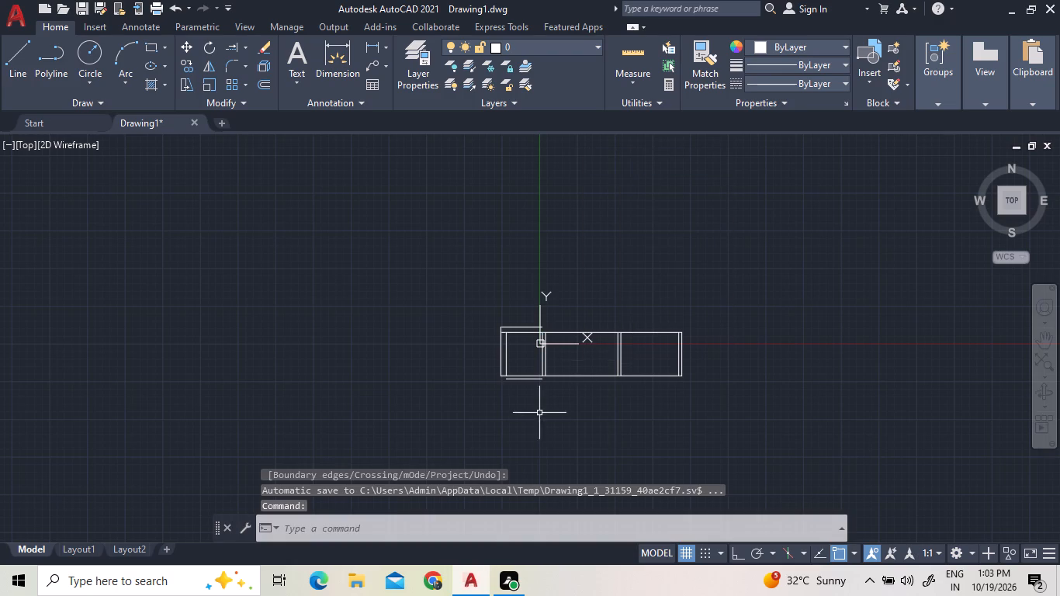
Erase the first room's short outer line below the bottom wall line and its short outer line along the top.
{"action": "scroll", "coordinate": [537, 388], "scroll_direction": "up", "scroll_amount": 2}
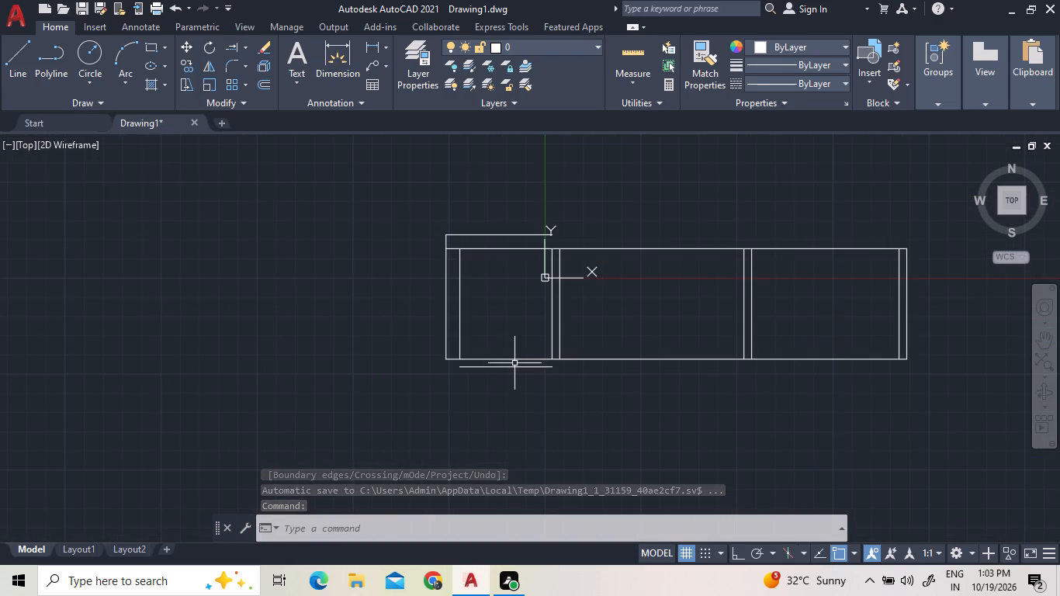
{"action": "left_click", "coordinate": [518, 366]}
{"action": "key", "text": "Delete"}
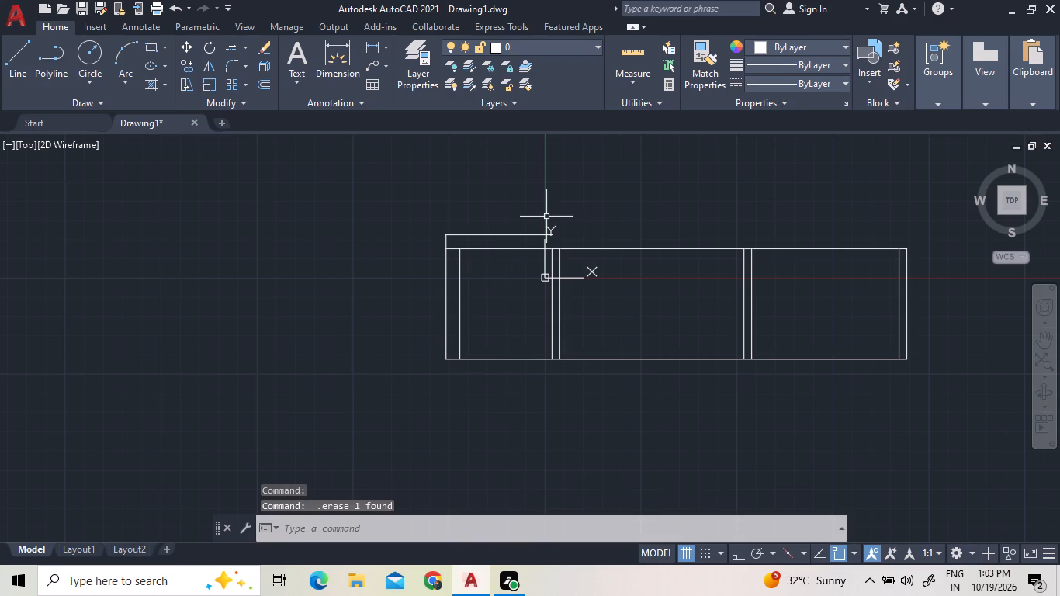
{"action": "left_click", "coordinate": [509, 236]}
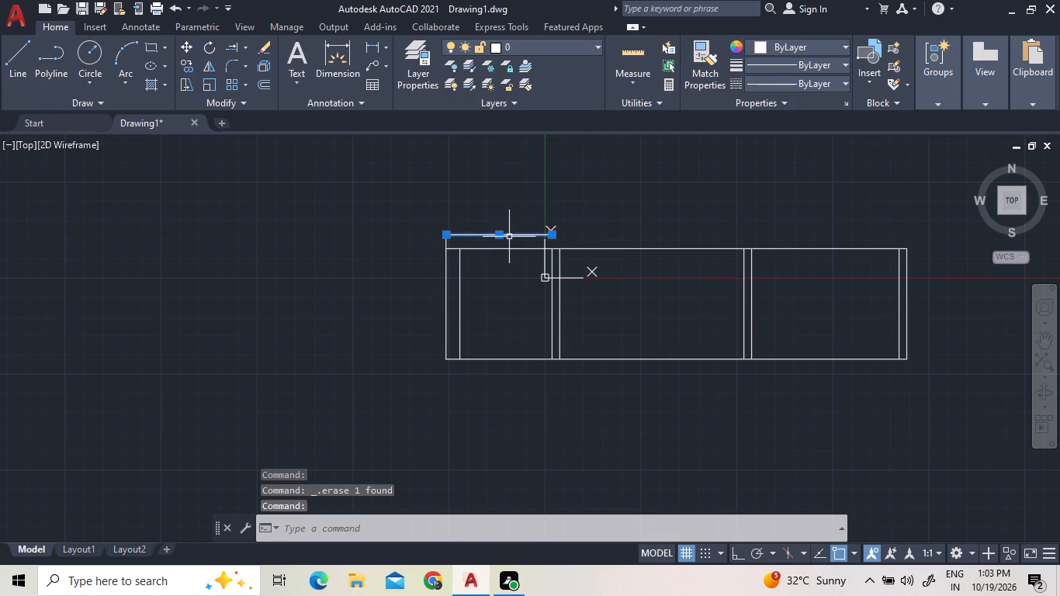
{"action": "key", "text": "Delete"}
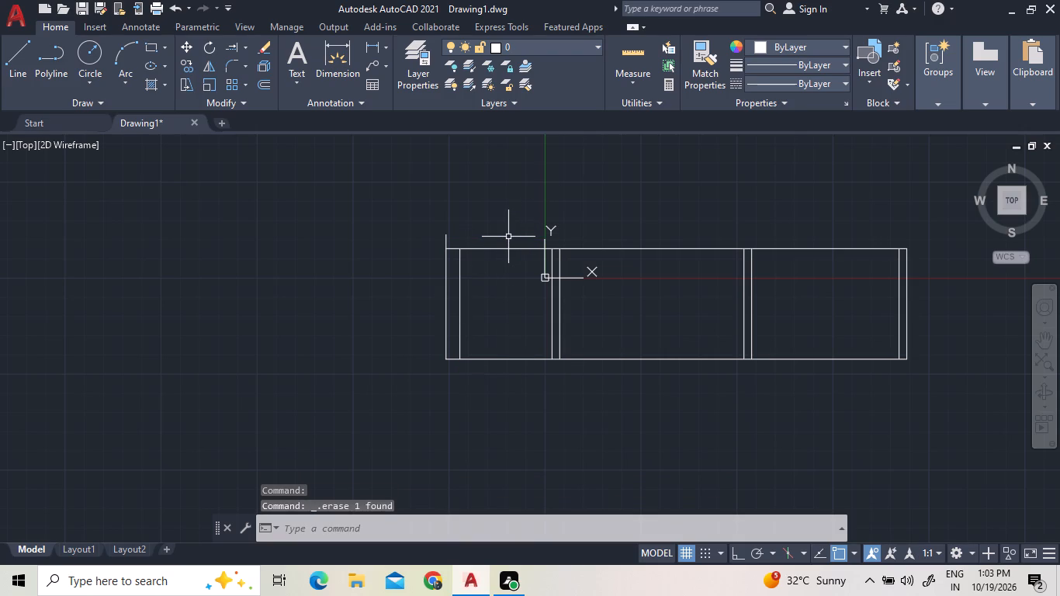
Offset the full-length inner top line 9" upward to form the outer top wall line across all three rooms.
{"action": "left_click", "coordinate": [265, 82]}
{"action": "key", "text": "9"}
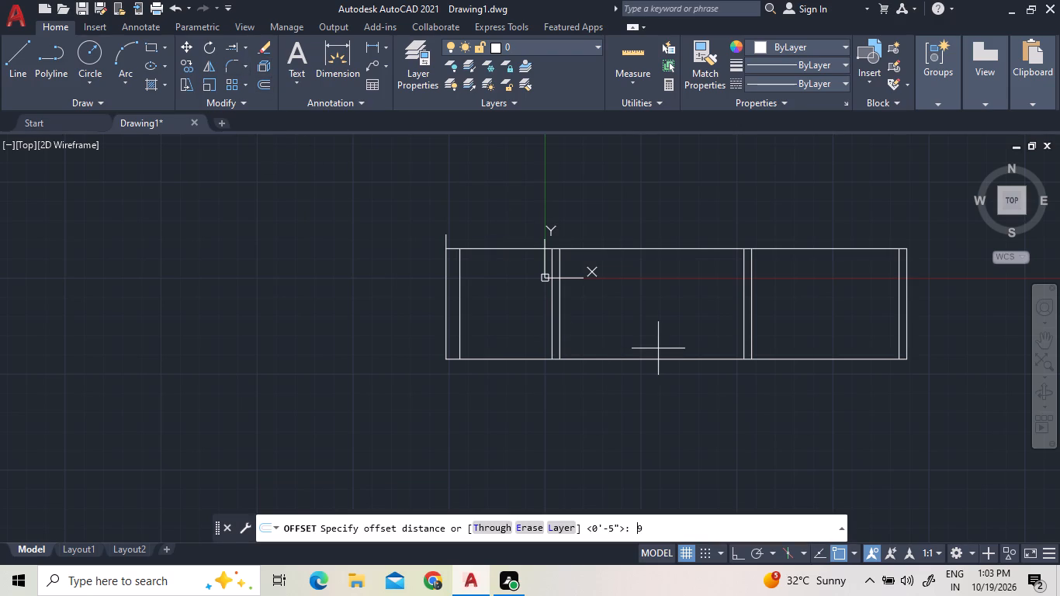
{"action": "key", "text": "shift+quotedbl"}
{"action": "key", "text": "Return"}
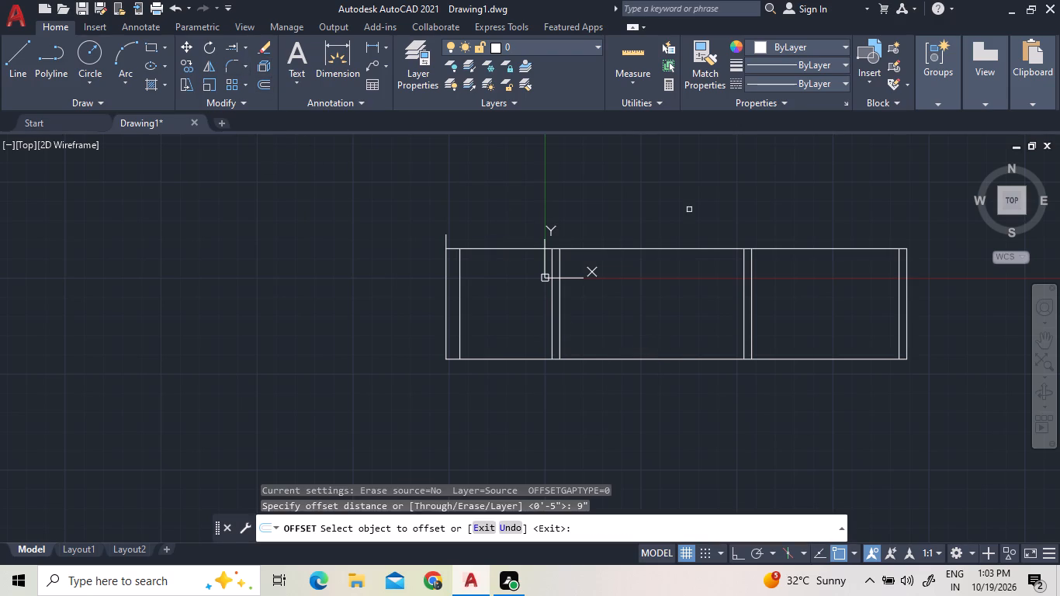
{"action": "left_click", "coordinate": [655, 250]}
{"action": "left_click", "coordinate": [661, 235]}
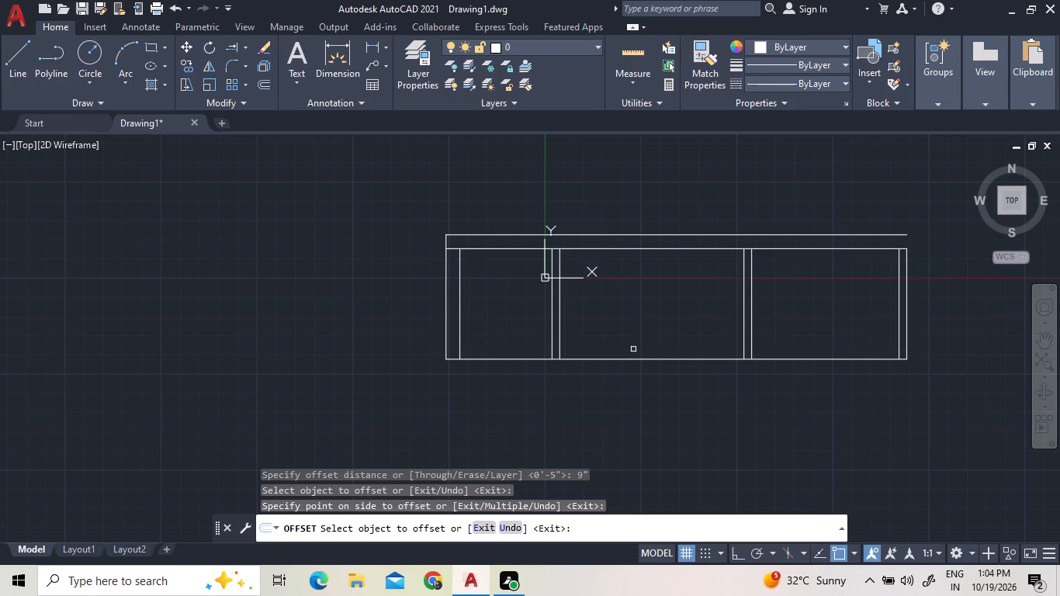
Measure the outer top line and the third room's inner width and height.
{"action": "scroll", "coordinate": [632, 347], "scroll_direction": "down", "scroll_amount": 1}
{"action": "scroll", "coordinate": [841, 312], "scroll_direction": "up", "scroll_amount": 2}
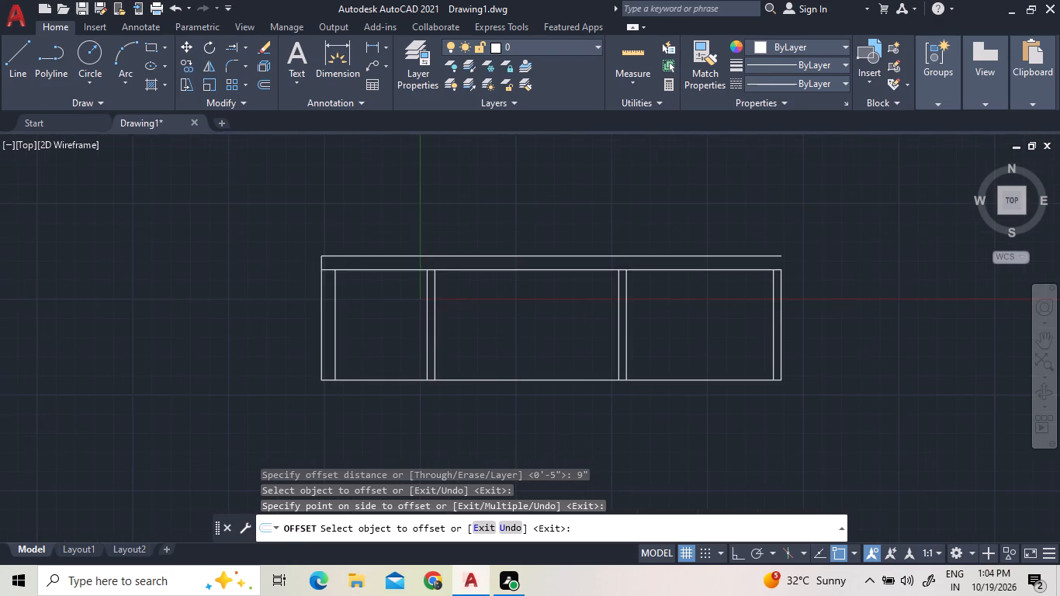
{"action": "left_click", "coordinate": [265, 85]}
{"action": "left_click", "coordinate": [630, 56]}
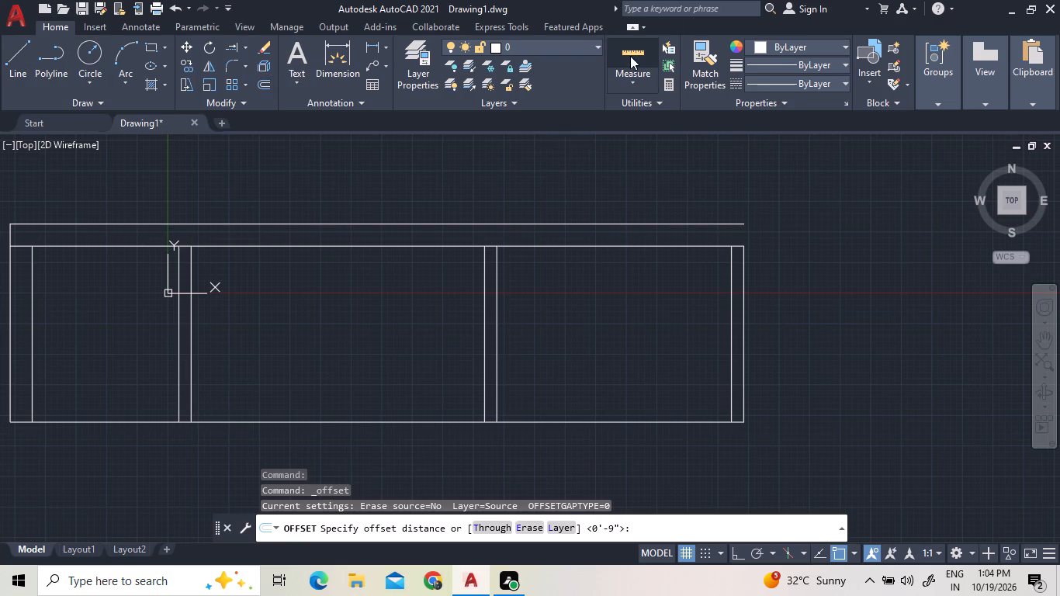
{"action": "scroll", "coordinate": [518, 595], "scroll_direction": "down", "scroll_amount": 2}
{"action": "scroll", "coordinate": [223, 549], "scroll_direction": "down", "scroll_amount": 3}
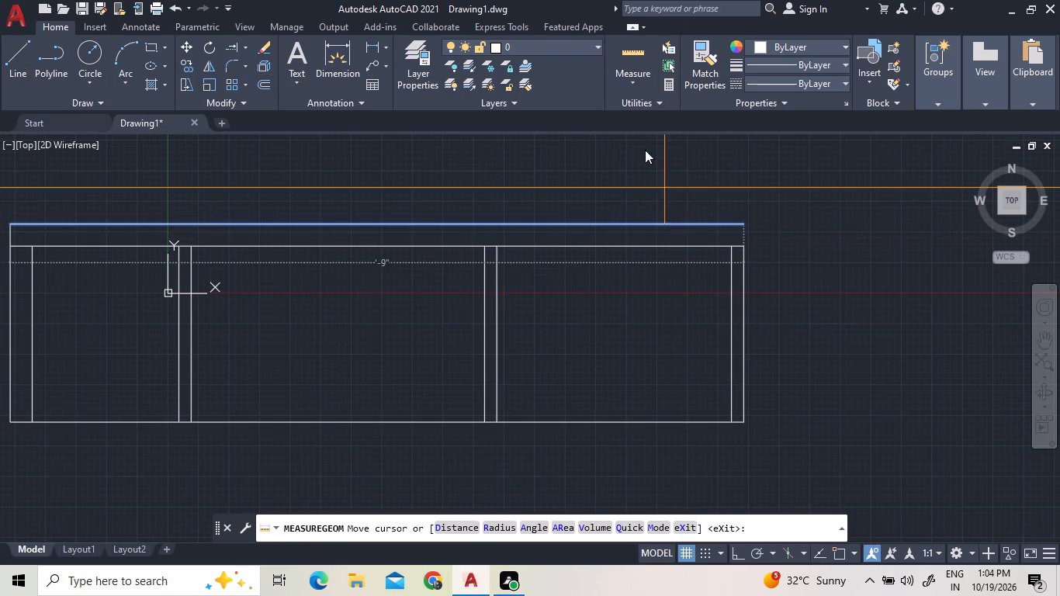
{"action": "left_click", "coordinate": [261, 87]}
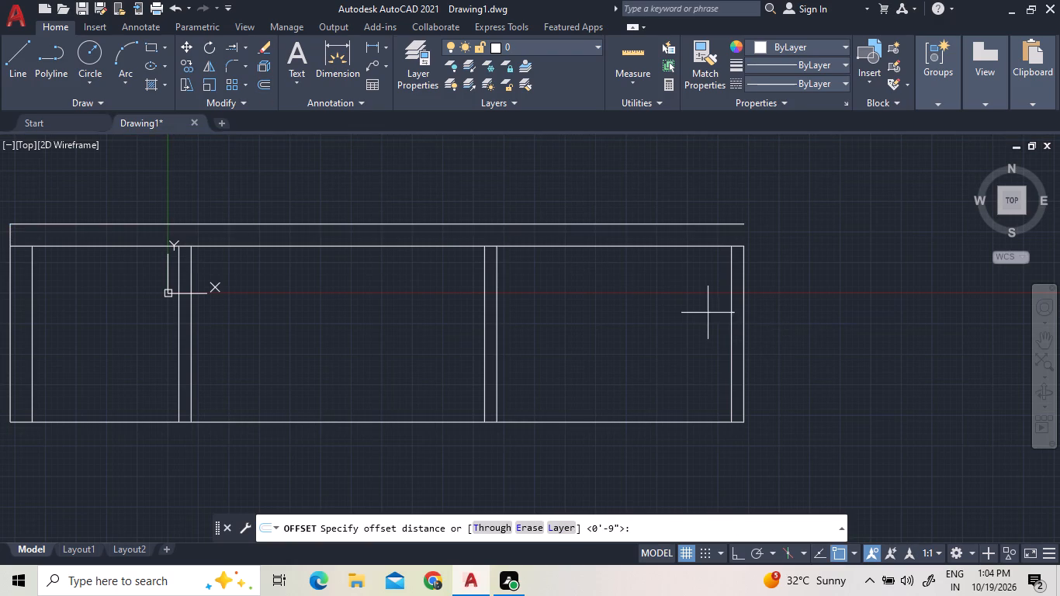
{"action": "left_click", "coordinate": [643, 50]}
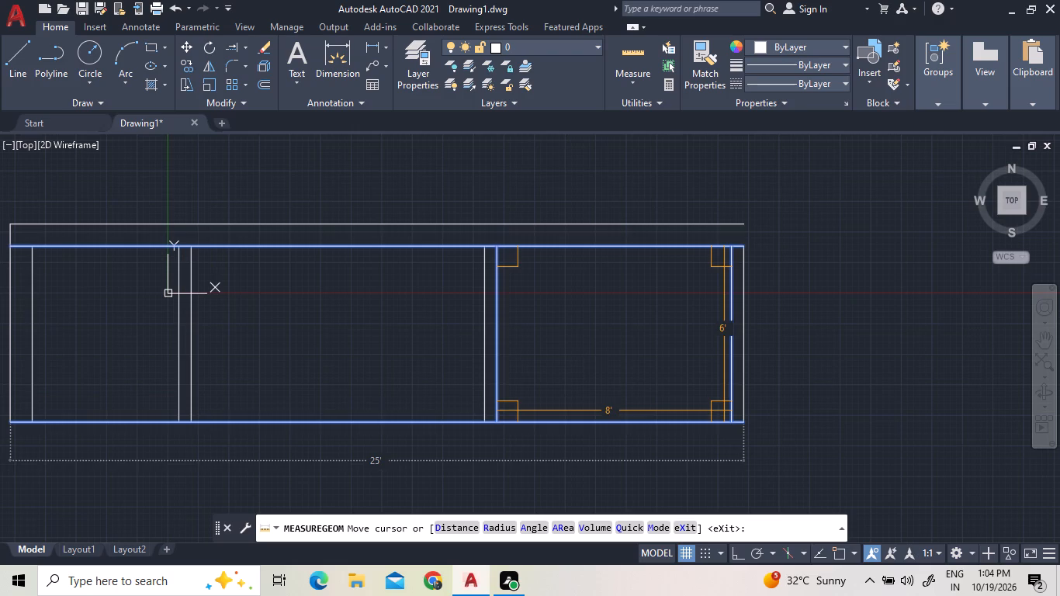
Offset the third room's outermost right wall line 5' outward to set the width of a fourth room.
{"action": "left_click", "coordinate": [261, 84]}
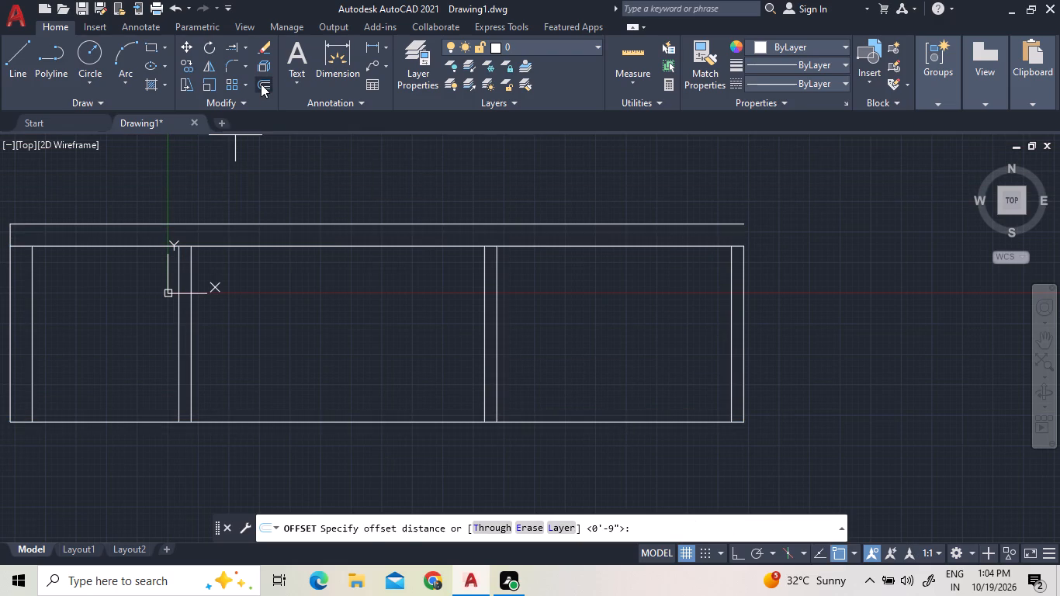
{"action": "type", "text": "5'"}
{"action": "key", "text": "Return"}
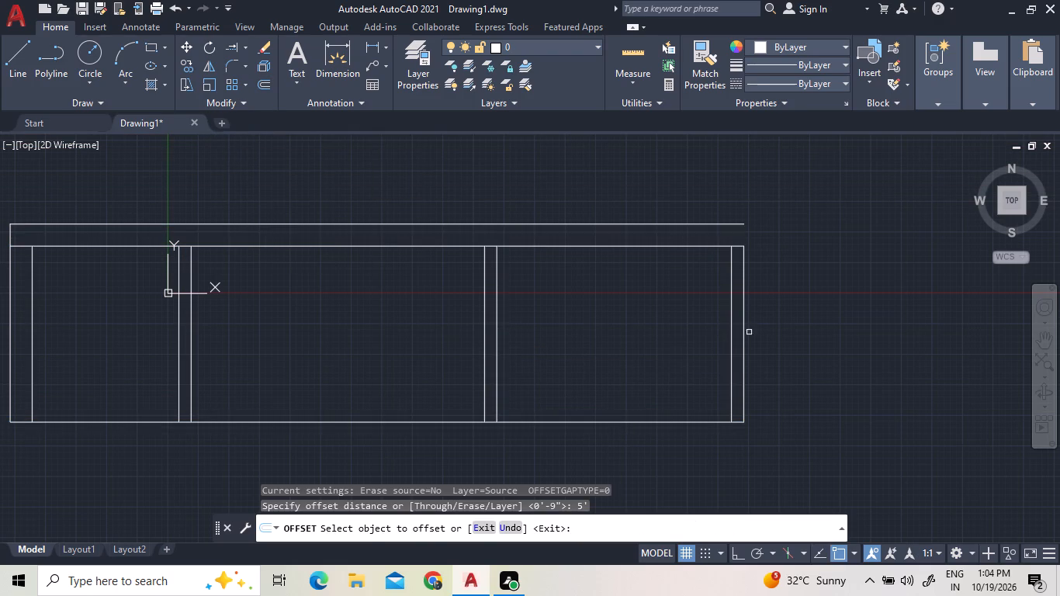
{"action": "left_click", "coordinate": [745, 338]}
{"action": "left_click", "coordinate": [775, 334]}
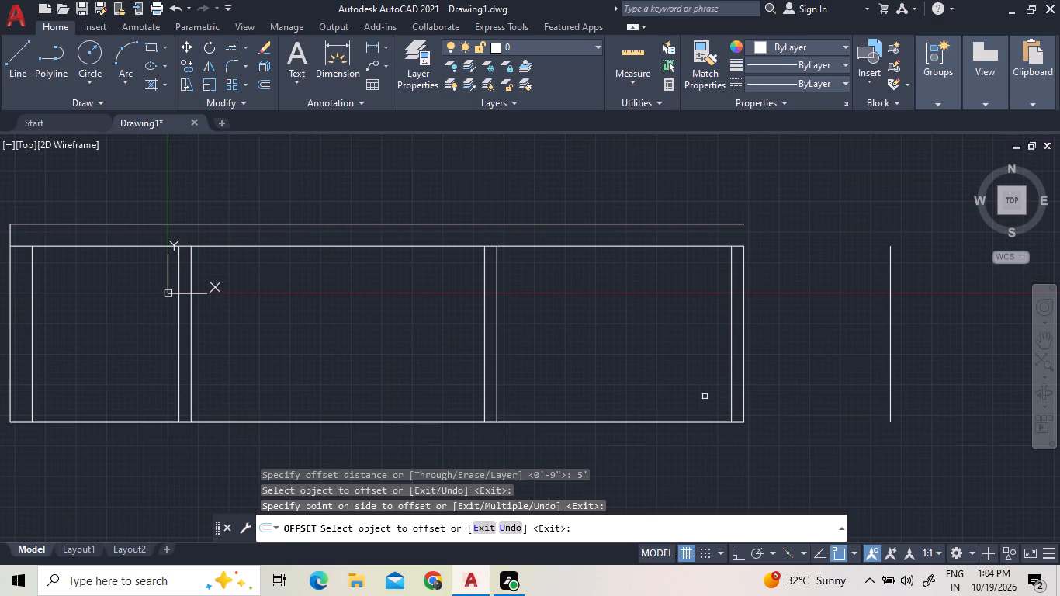
{"action": "scroll", "coordinate": [468, 342], "scroll_direction": "down", "scroll_amount": 1}
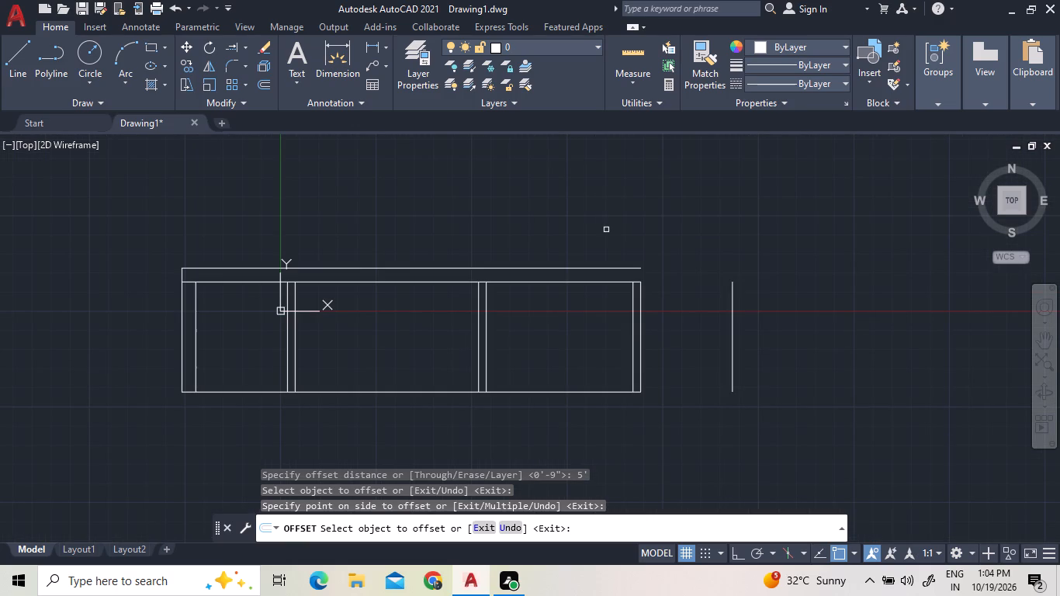
{"action": "key", "text": "Escape"}
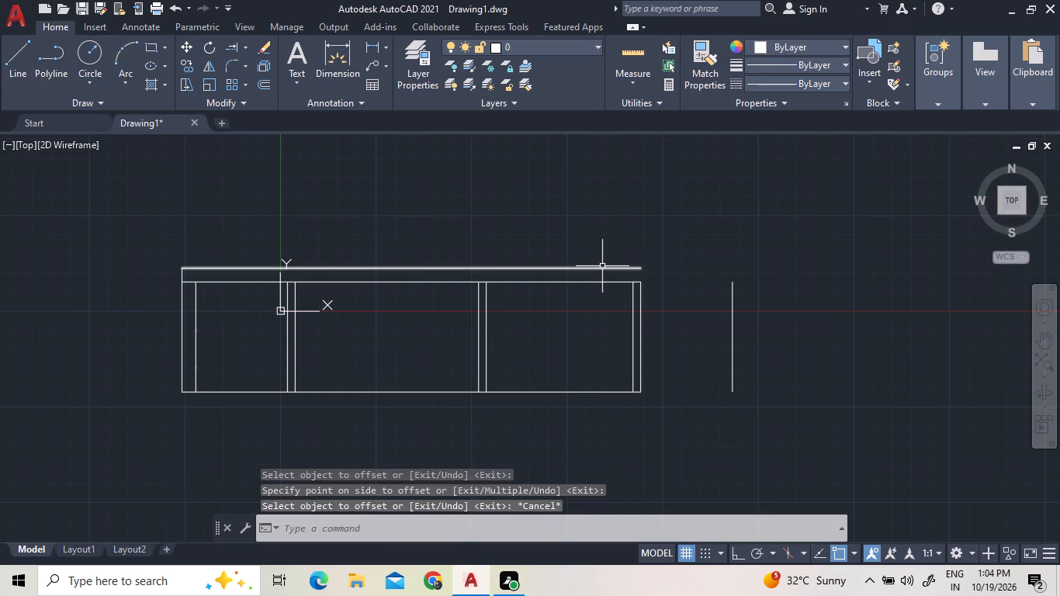
Fillet the outer top line with the fourth room's right wall line at radius 0 to close the corner.
{"action": "key", "text": "f"}
{"action": "key", "text": "space"}
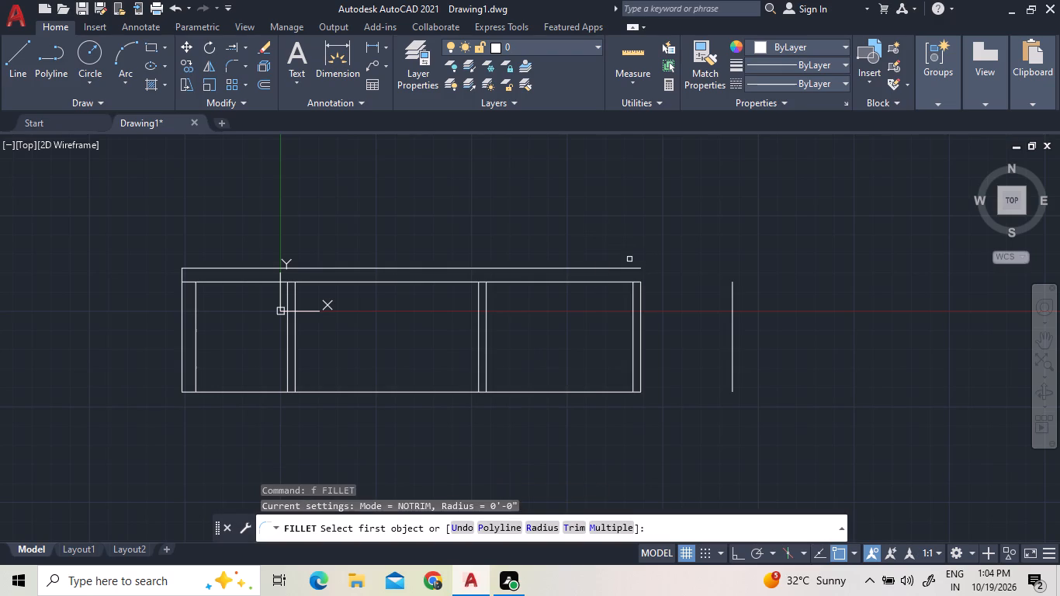
{"action": "left_click", "coordinate": [622, 269]}
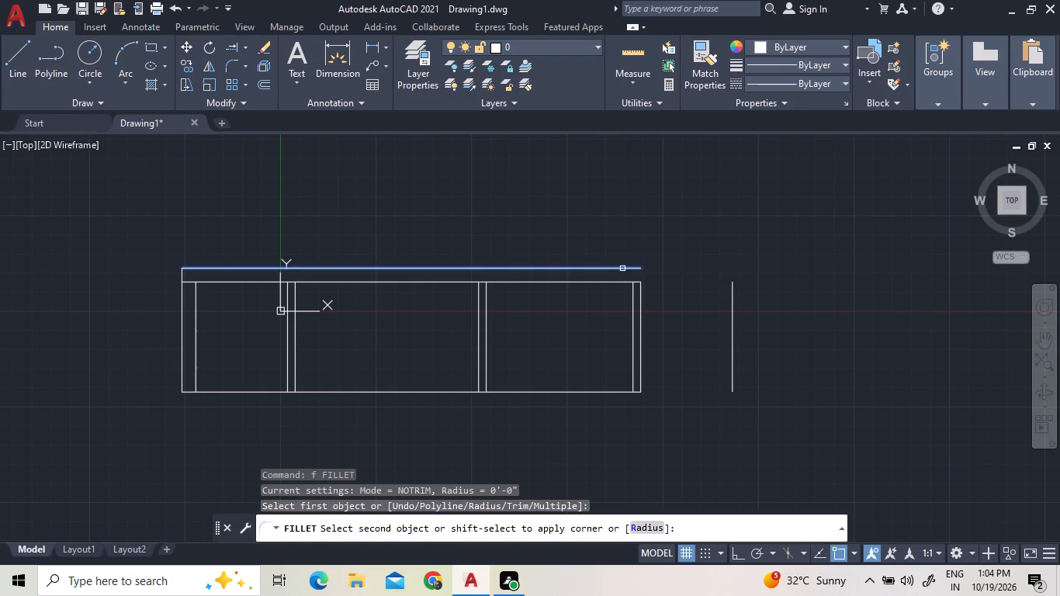
{"action": "left_click", "coordinate": [731, 309], "text": "shift"}
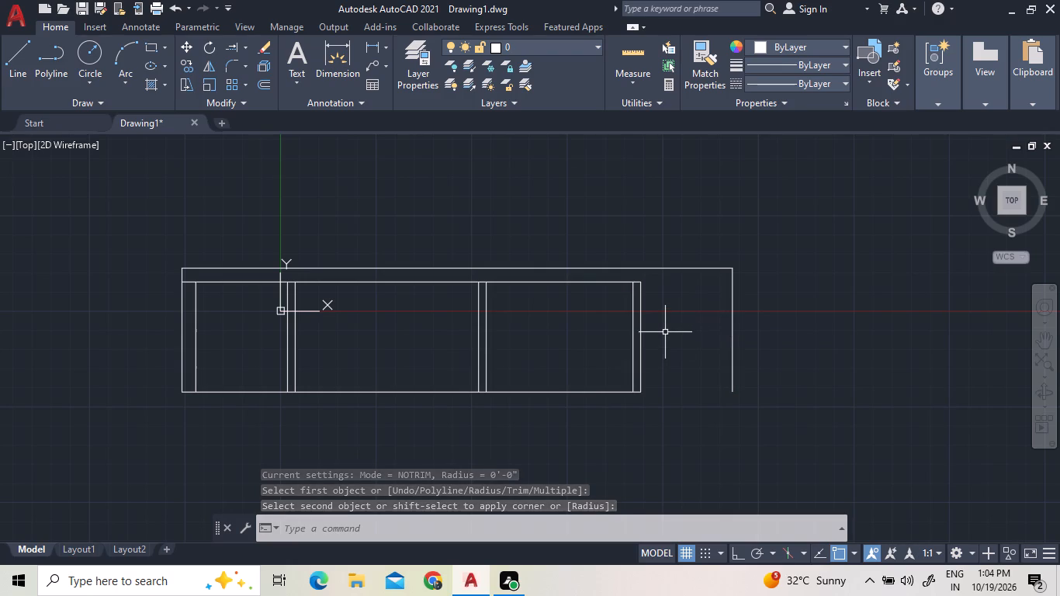
Extend the inner top line and the bottom line right to the fourth room's right wall line.
{"action": "left_click", "coordinate": [227, 43]}
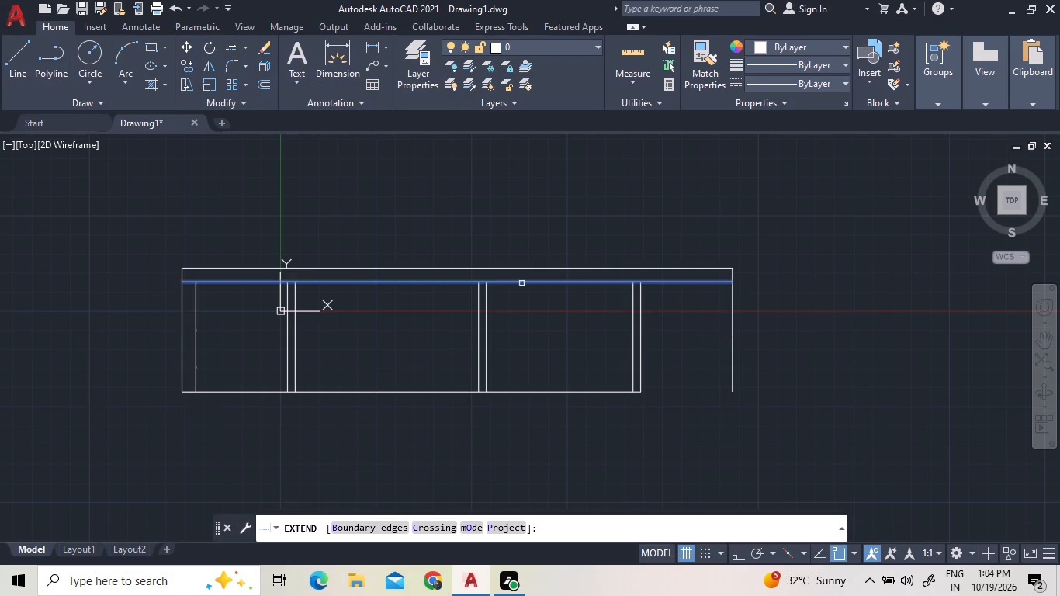
{"action": "left_click", "coordinate": [555, 284]}
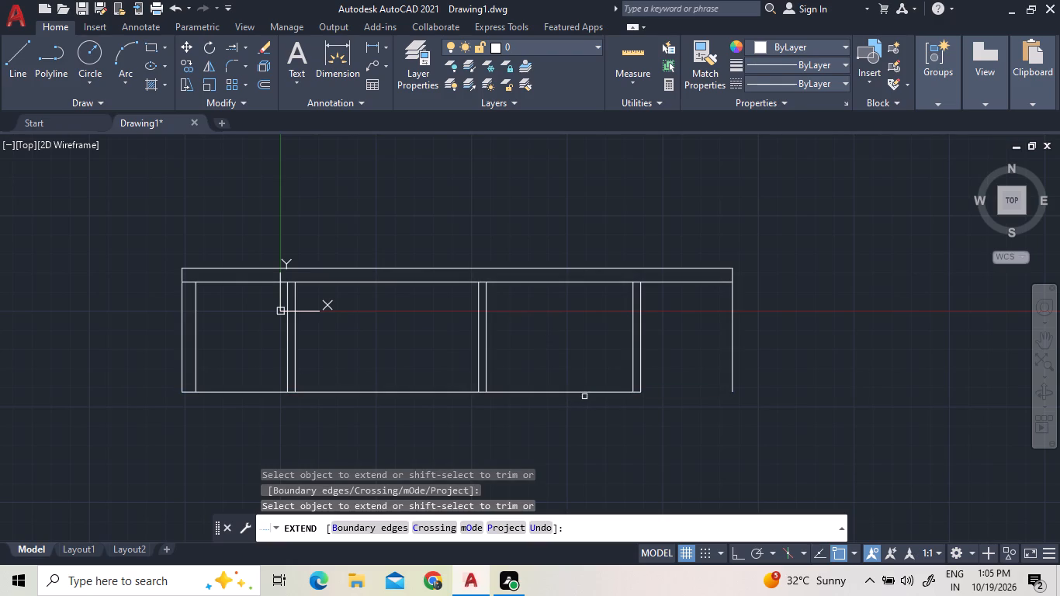
{"action": "left_click", "coordinate": [587, 393]}
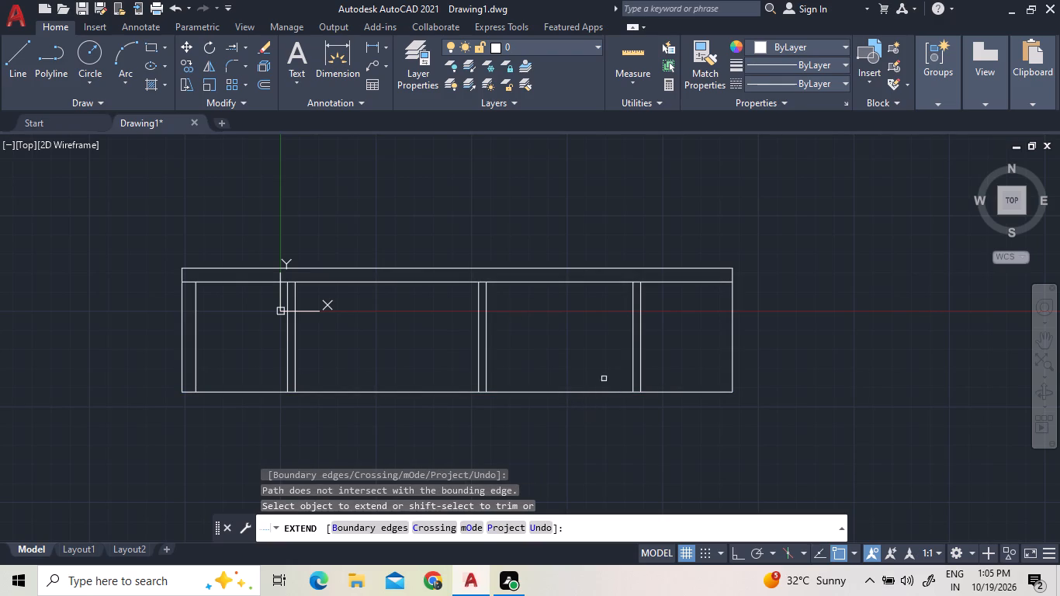
Offset the fourth room's right wall line 9" outward to give the end wall its thickness.
{"action": "scroll", "coordinate": [576, 398], "scroll_direction": "down", "scroll_amount": 1}
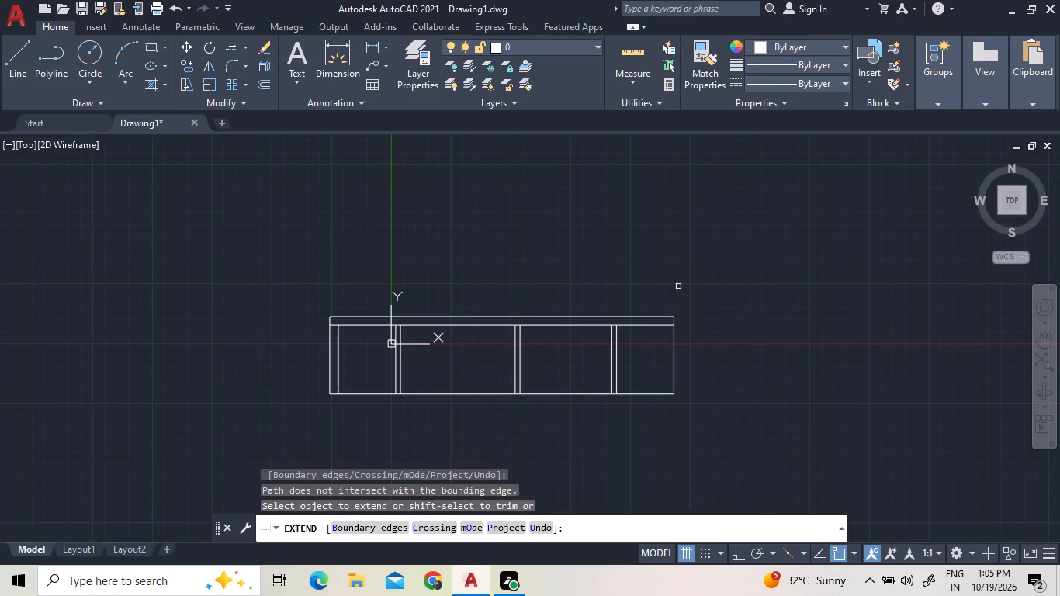
{"action": "left_click", "coordinate": [260, 86]}
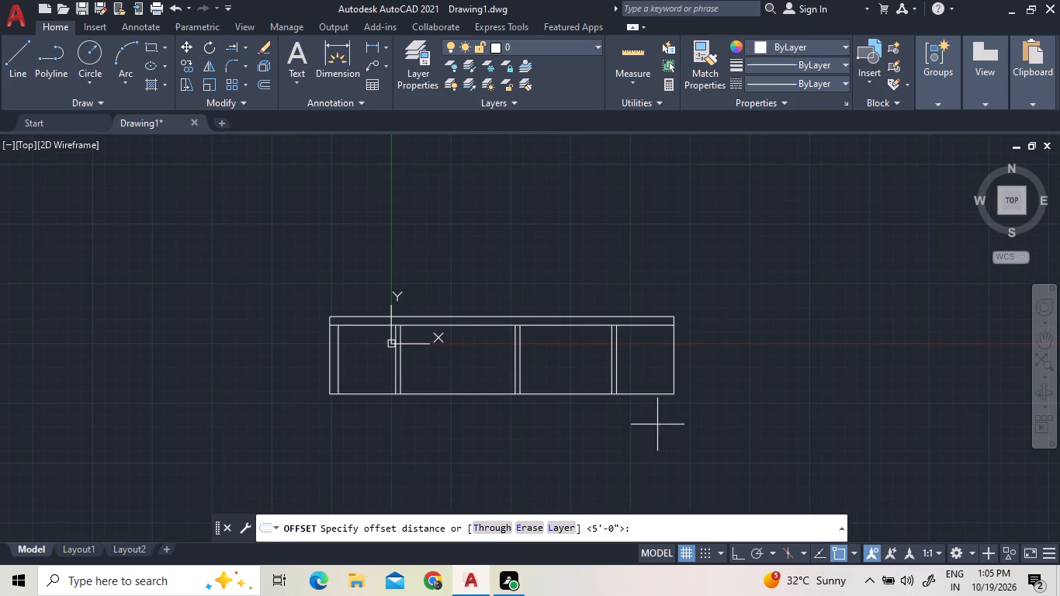
{"action": "key", "text": "9"}
{"action": "key", "text": "shift+quotedbl"}
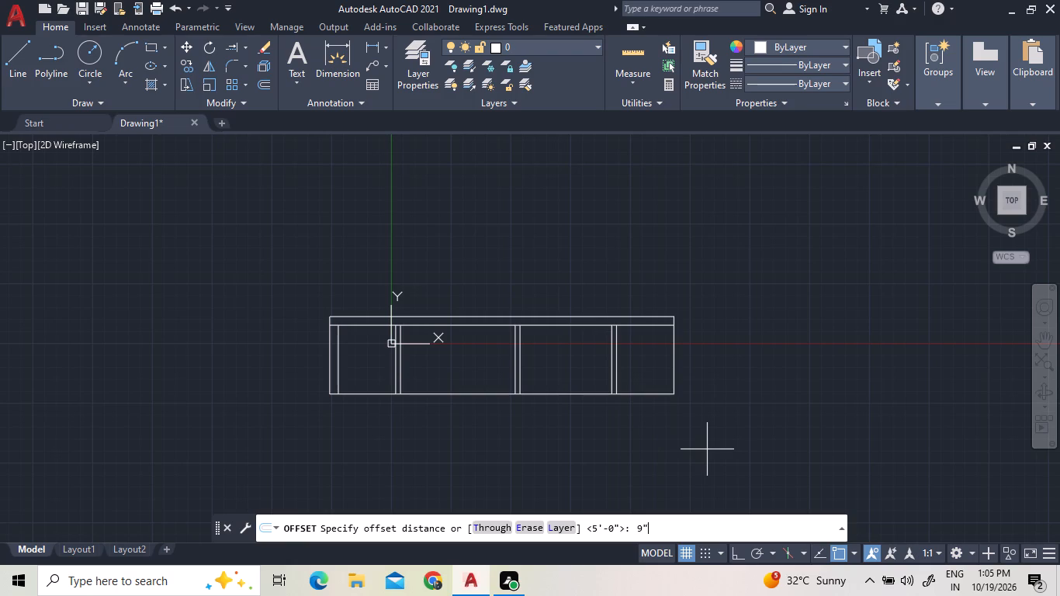
{"action": "key", "text": "Return"}
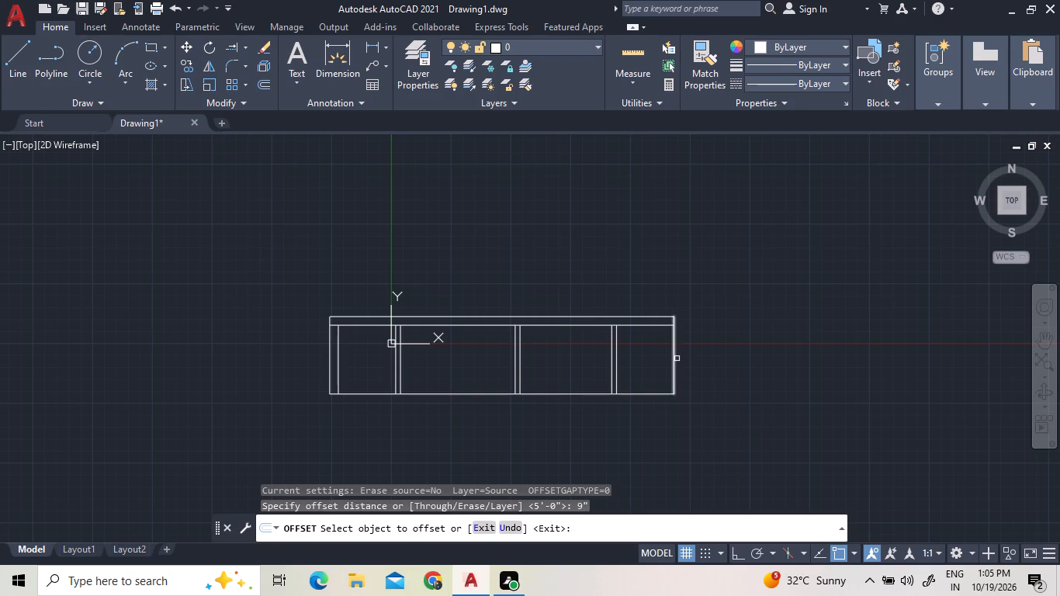
{"action": "left_click", "coordinate": [674, 355]}
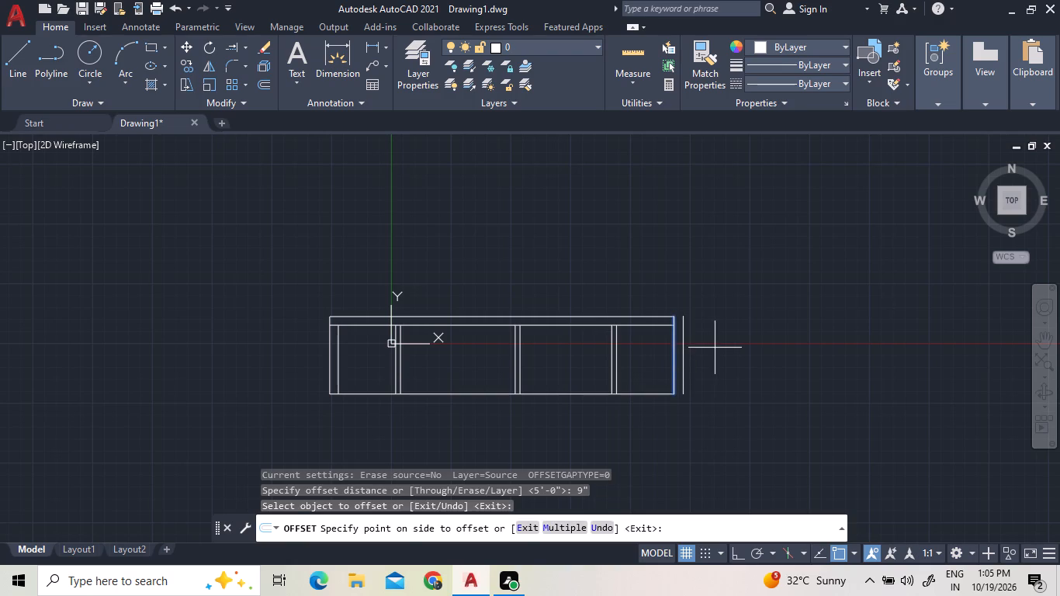
{"action": "left_click", "coordinate": [715, 348]}
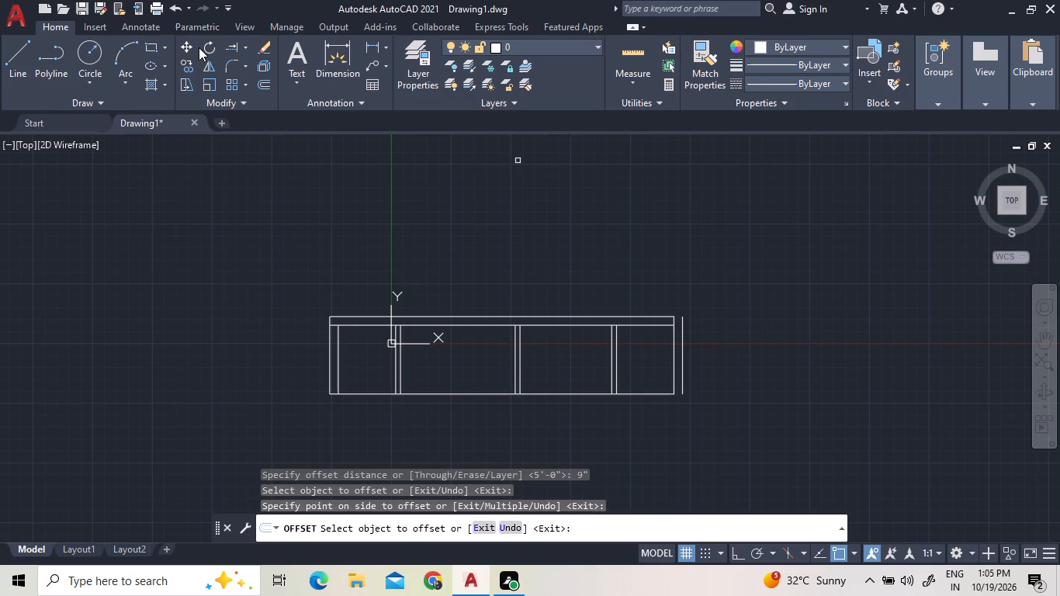
Extend the outer top line and the bottom line to the new outermost right wall line.
{"action": "left_click", "coordinate": [231, 45]}
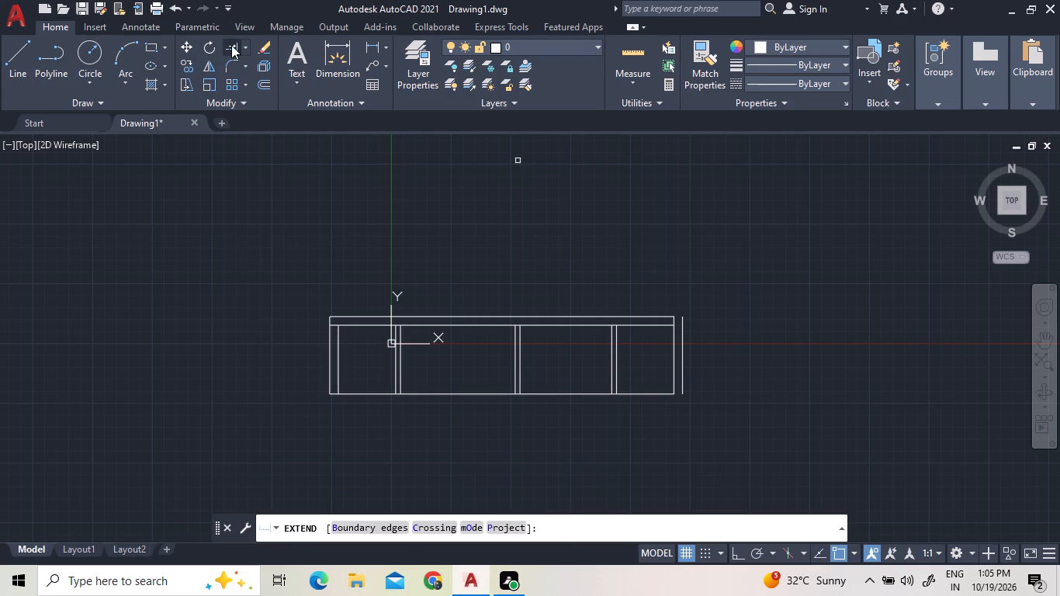
{"action": "left_click", "coordinate": [655, 317]}
{"action": "left_click", "coordinate": [660, 393]}
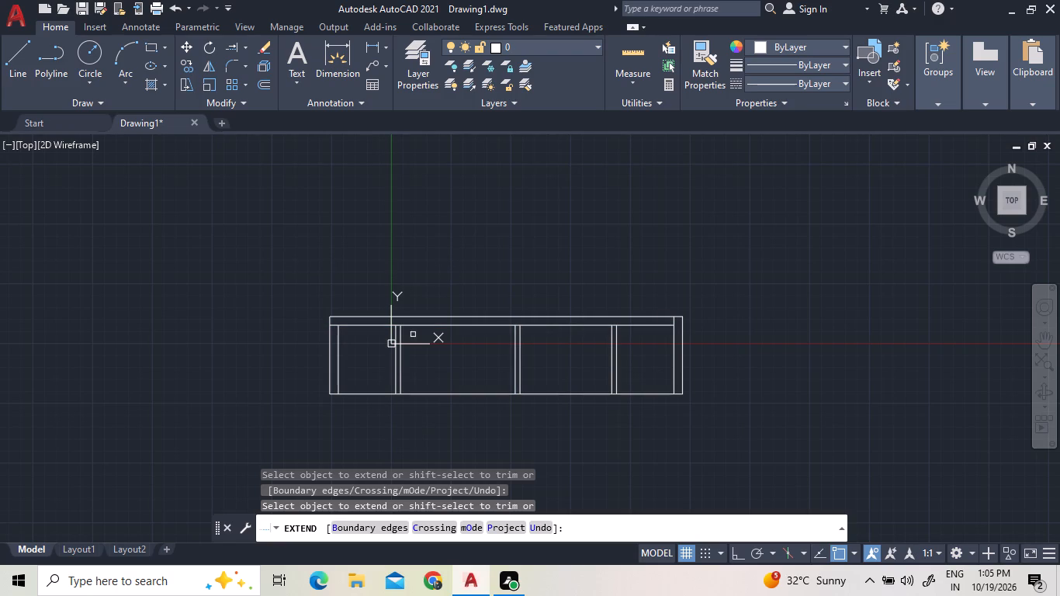
{"action": "right_click", "coordinate": [410, 245]}
{"action": "left_click", "coordinate": [459, 253]}
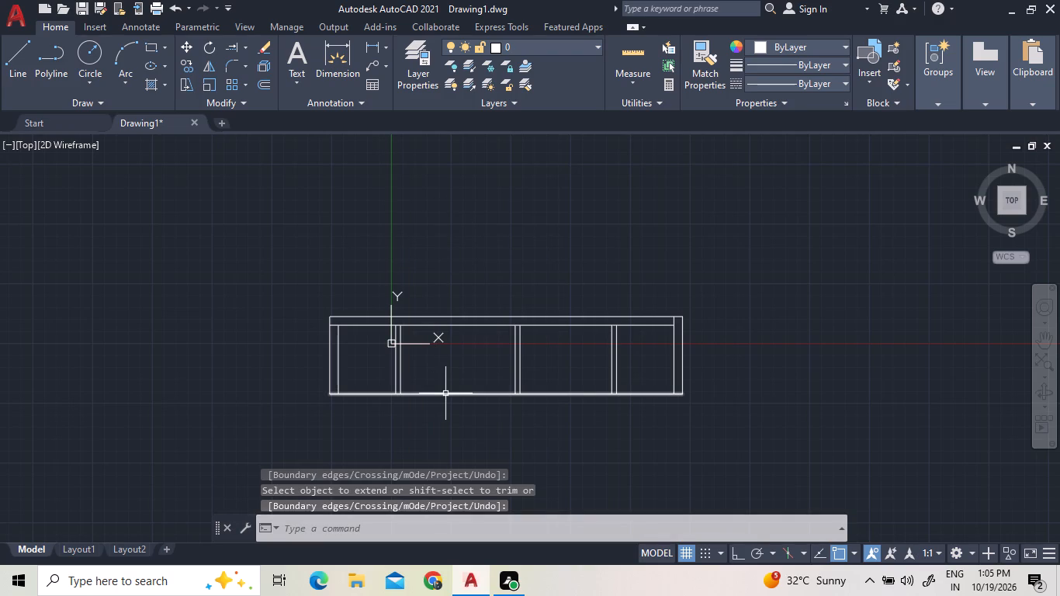
Offset the long bottom line 6' downward to set the depth of a second row of rooms.
{"action": "scroll", "coordinate": [443, 410], "scroll_direction": "up", "scroll_amount": 2}
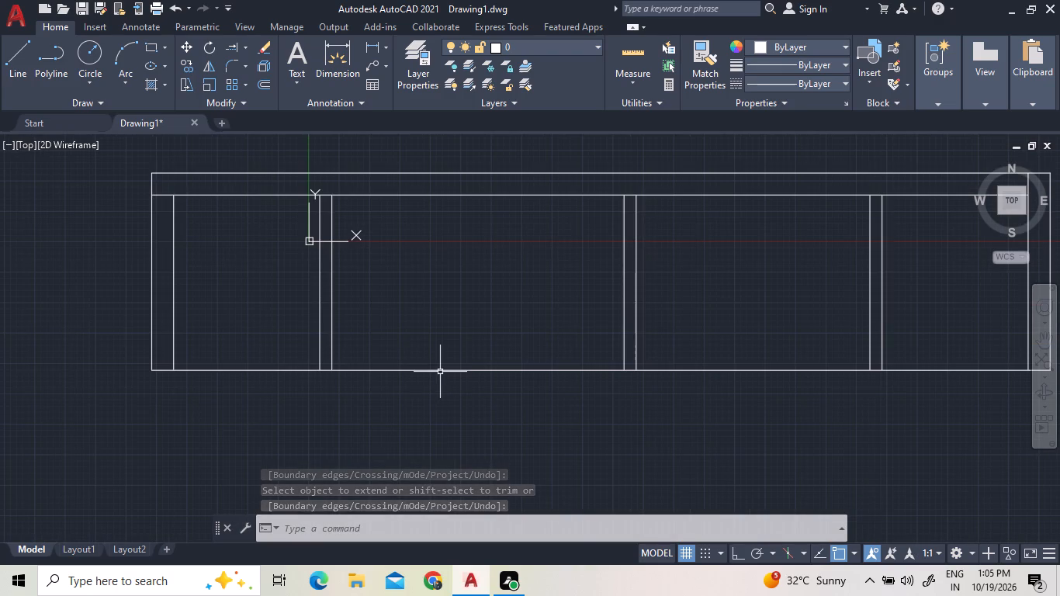
{"action": "left_click", "coordinate": [440, 372]}
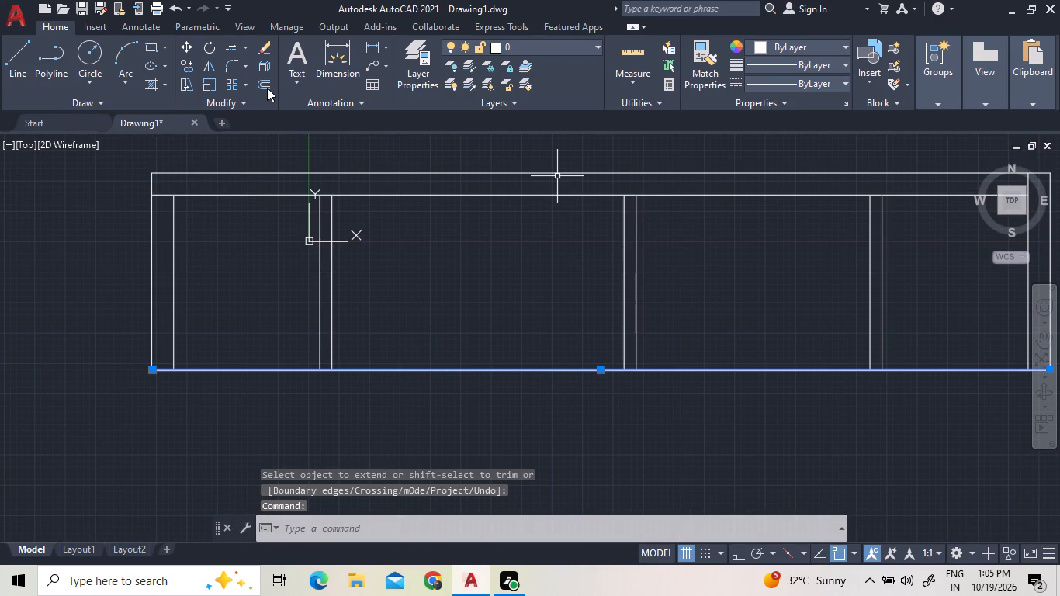
{"action": "left_click", "coordinate": [267, 88]}
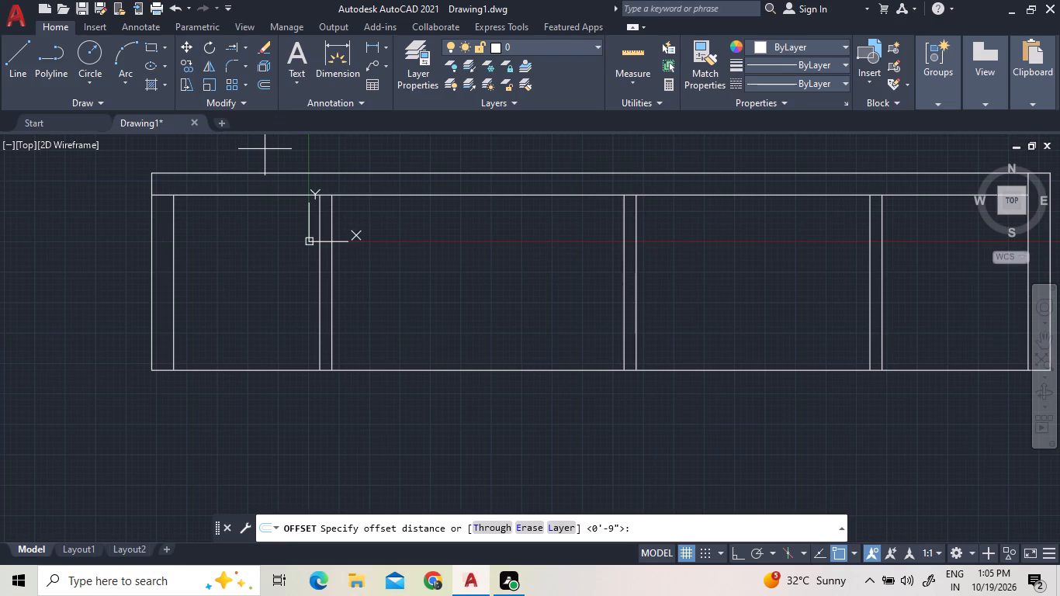
{"action": "key", "text": "6"}
{"action": "key", "text": "apostrophe"}
{"action": "key", "text": "Return"}
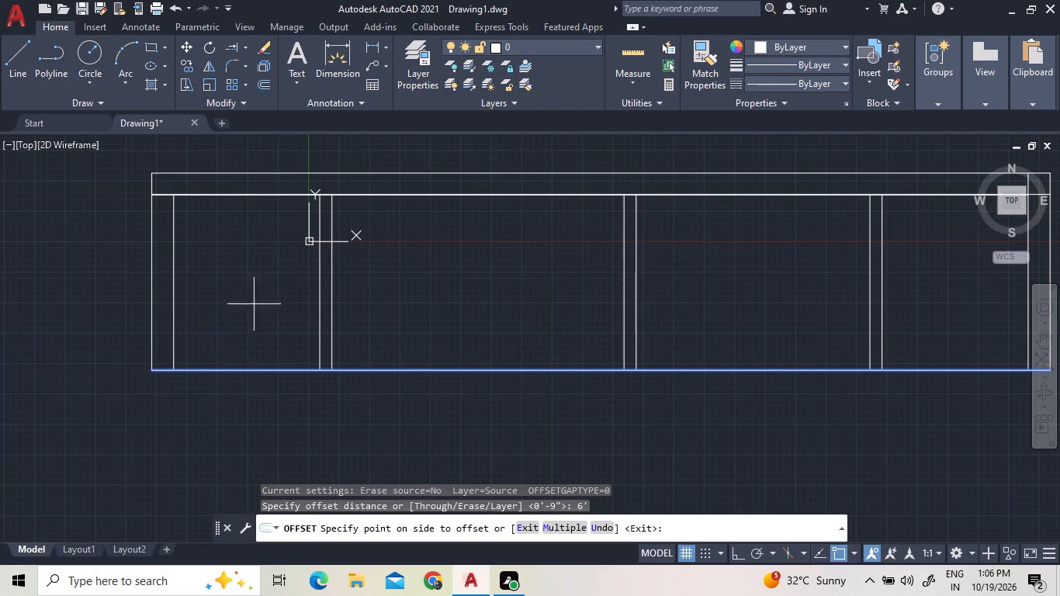
{"action": "scroll", "coordinate": [410, 404], "scroll_direction": "down", "scroll_amount": 1}
{"action": "scroll", "coordinate": [476, 386], "scroll_direction": "down", "scroll_amount": 2}
{"action": "left_click", "coordinate": [467, 411]}
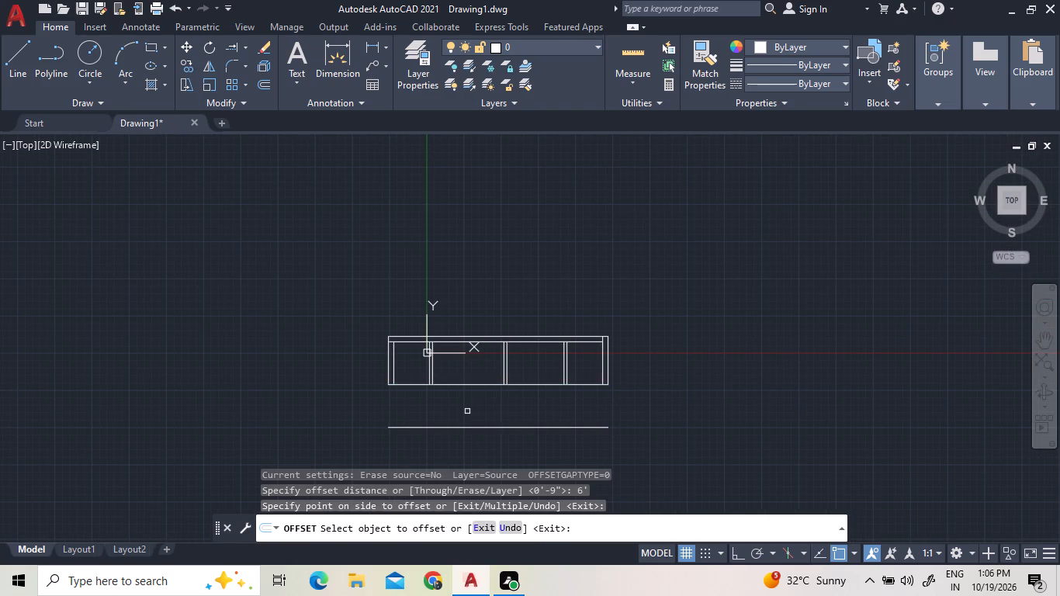
Extend both left end wall lines and both right end wall lines down to the new bottom line.
{"action": "scroll", "coordinate": [469, 415], "scroll_direction": "up", "scroll_amount": 1}
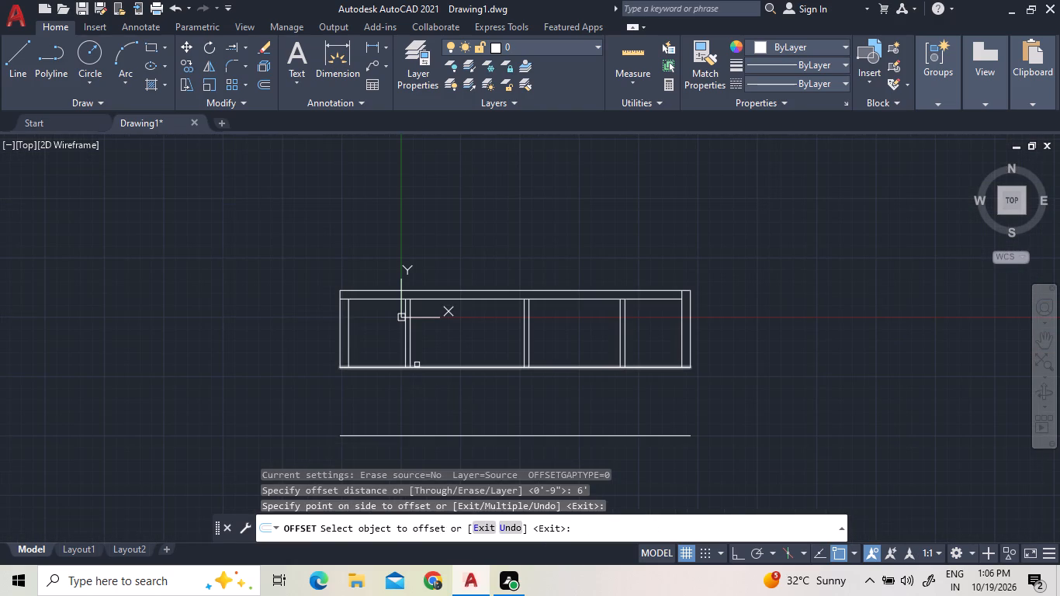
{"action": "left_click", "coordinate": [232, 49]}
{"action": "left_click", "coordinate": [371, 354]}
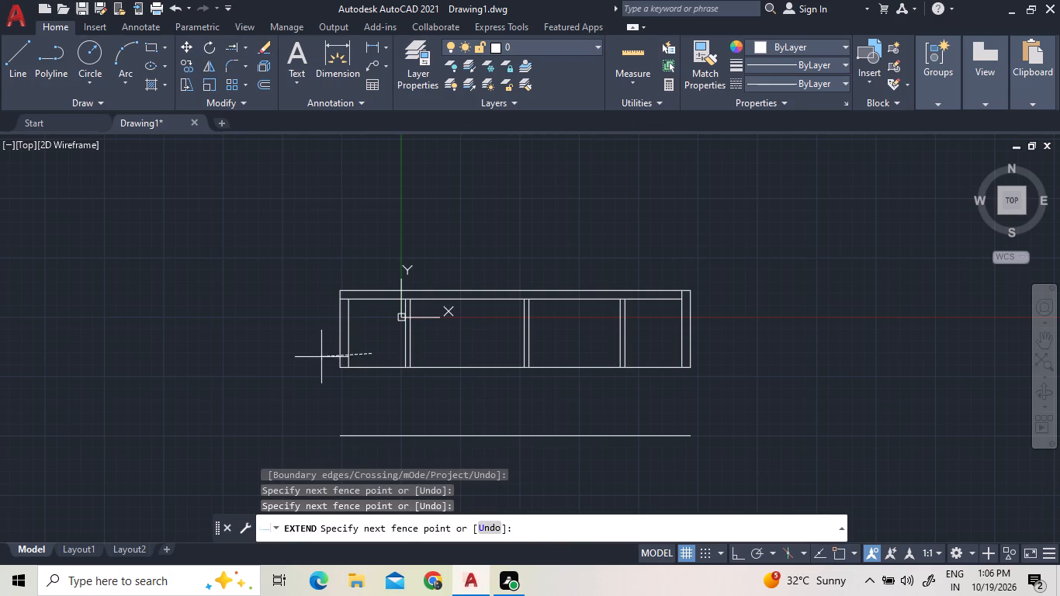
{"action": "left_click", "coordinate": [302, 366]}
{"action": "left_click", "coordinate": [759, 344]}
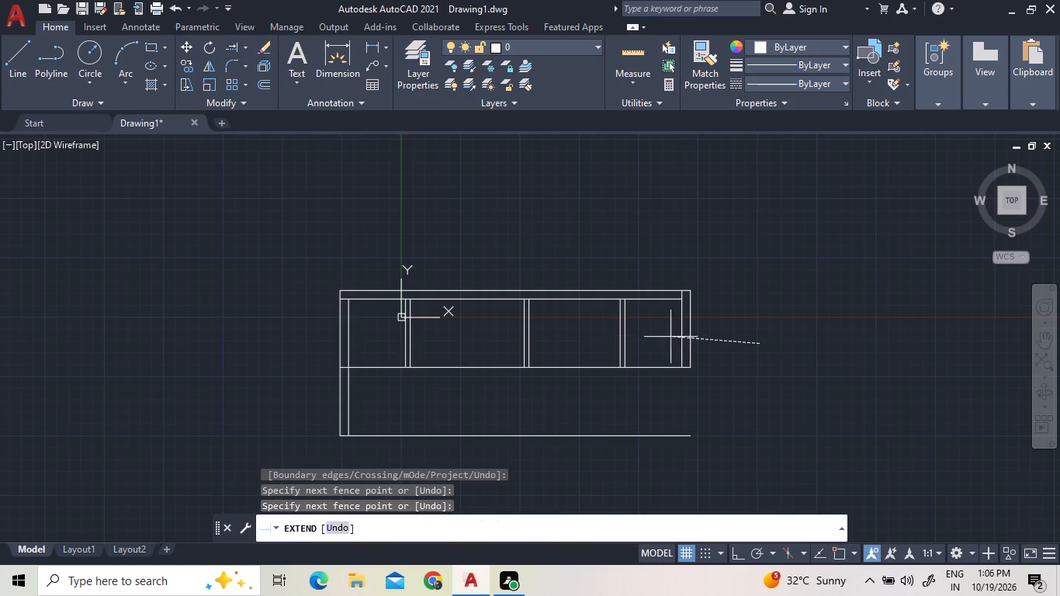
{"action": "left_click", "coordinate": [636, 335]}
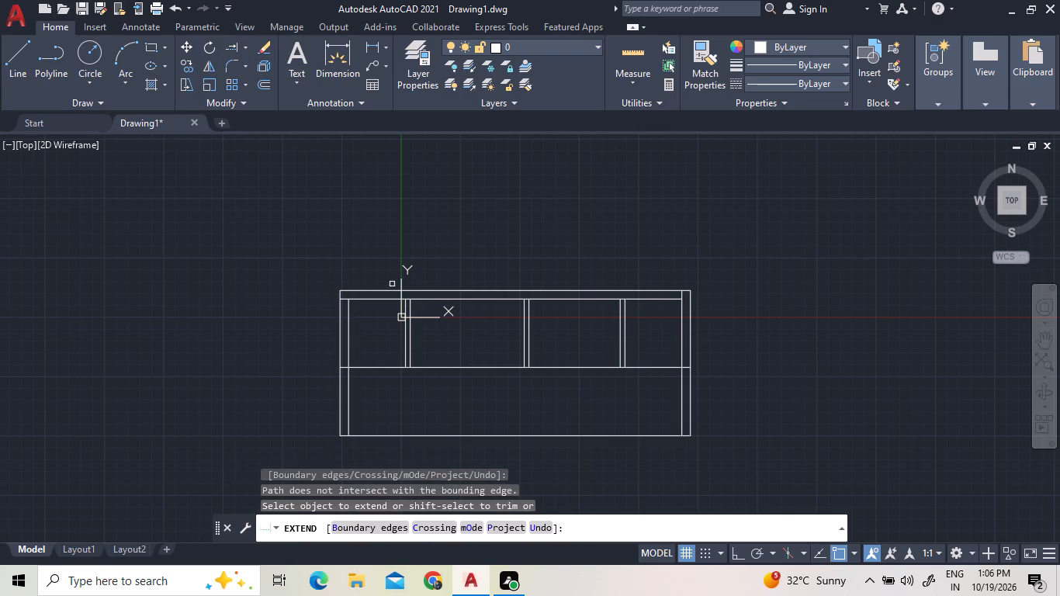
Extend the two partition lines between the second and third rooms down to the new bottom line.
{"action": "scroll", "coordinate": [460, 279], "scroll_direction": "up", "scroll_amount": 2}
{"action": "scroll", "coordinate": [460, 279], "scroll_direction": "down", "scroll_amount": 2}
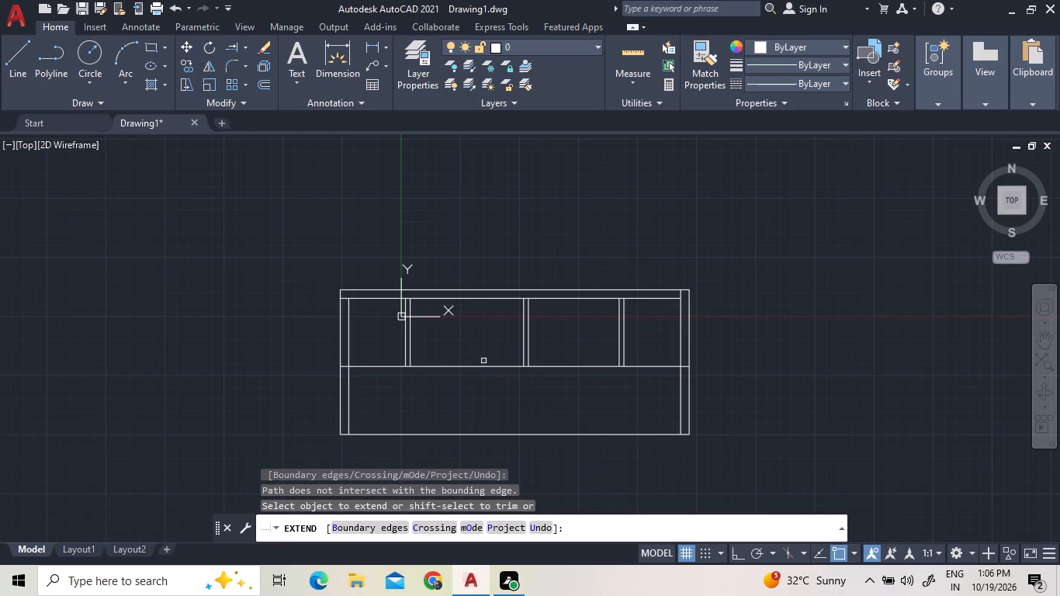
{"action": "scroll", "coordinate": [563, 342], "scroll_direction": "up", "scroll_amount": 1}
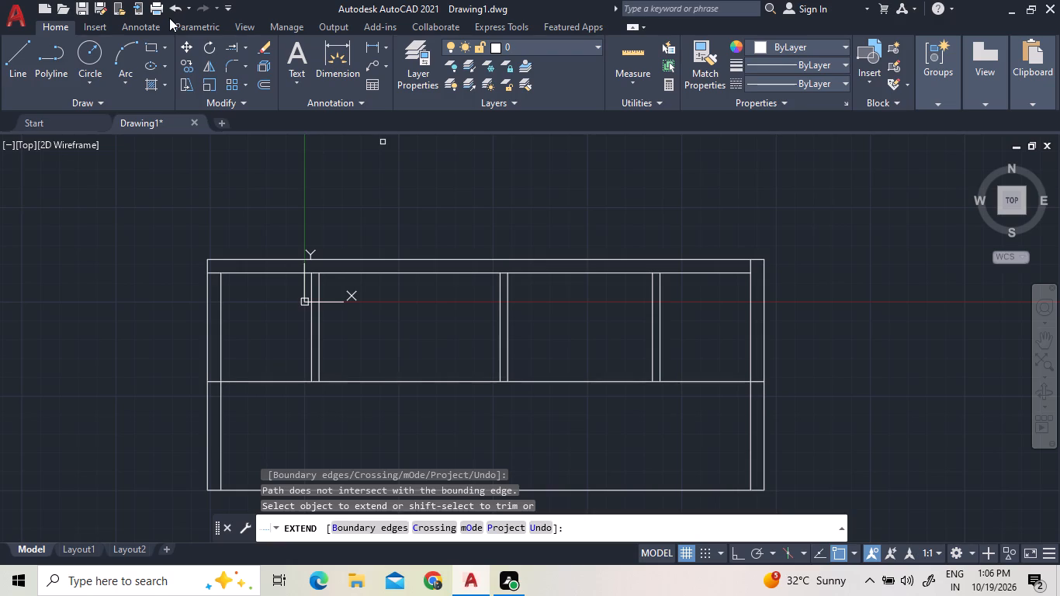
{"action": "left_click", "coordinate": [557, 334]}
{"action": "left_click", "coordinate": [469, 327]}
{"action": "left_click", "coordinate": [573, 333]}
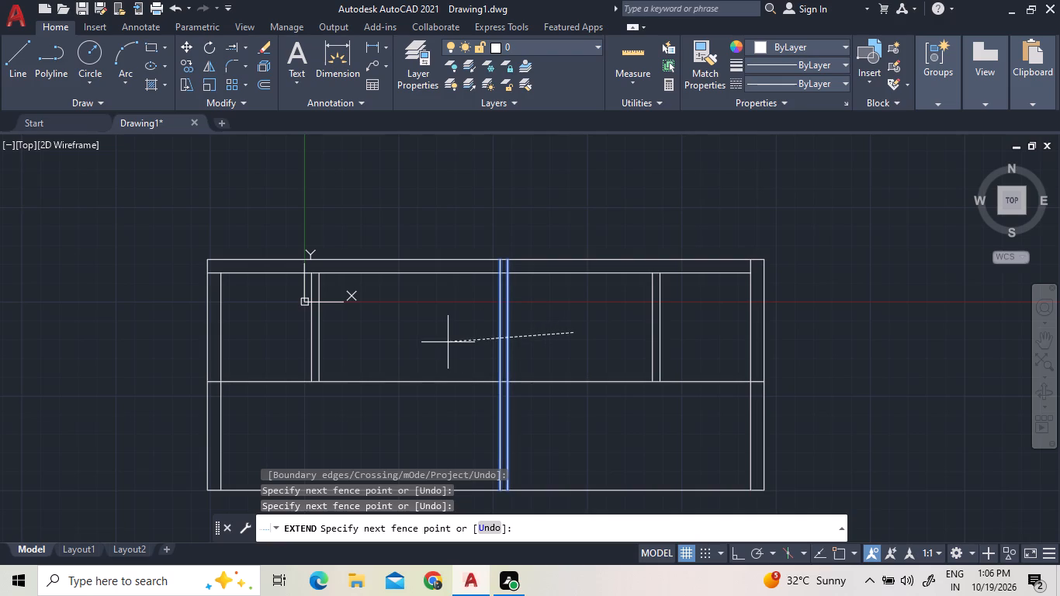
{"action": "scroll", "coordinate": [453, 313], "scroll_direction": "down", "scroll_amount": 2}
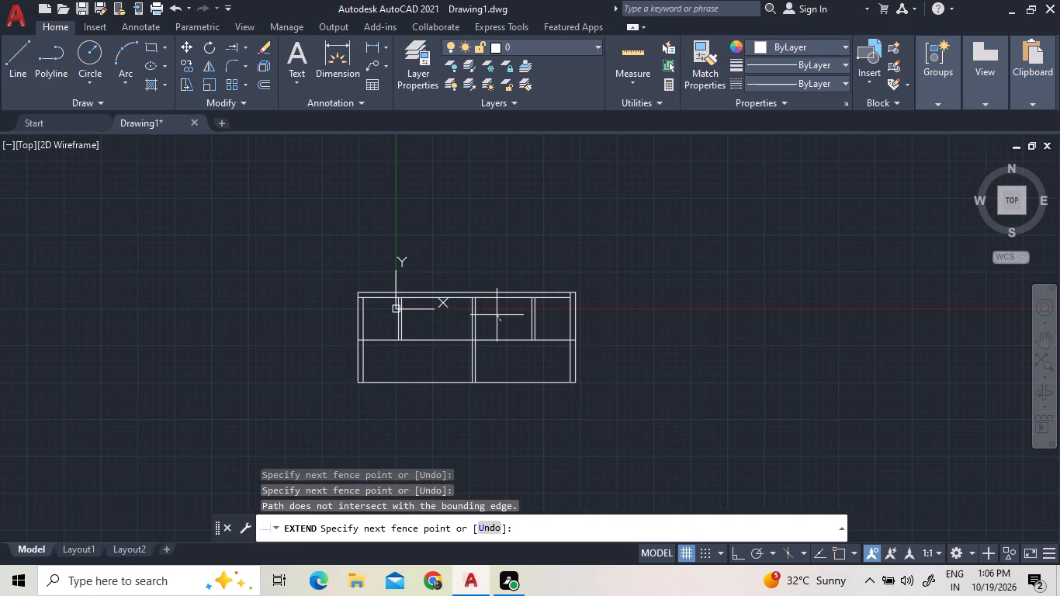
{"action": "scroll", "coordinate": [496, 316], "scroll_direction": "up", "scroll_amount": 2}
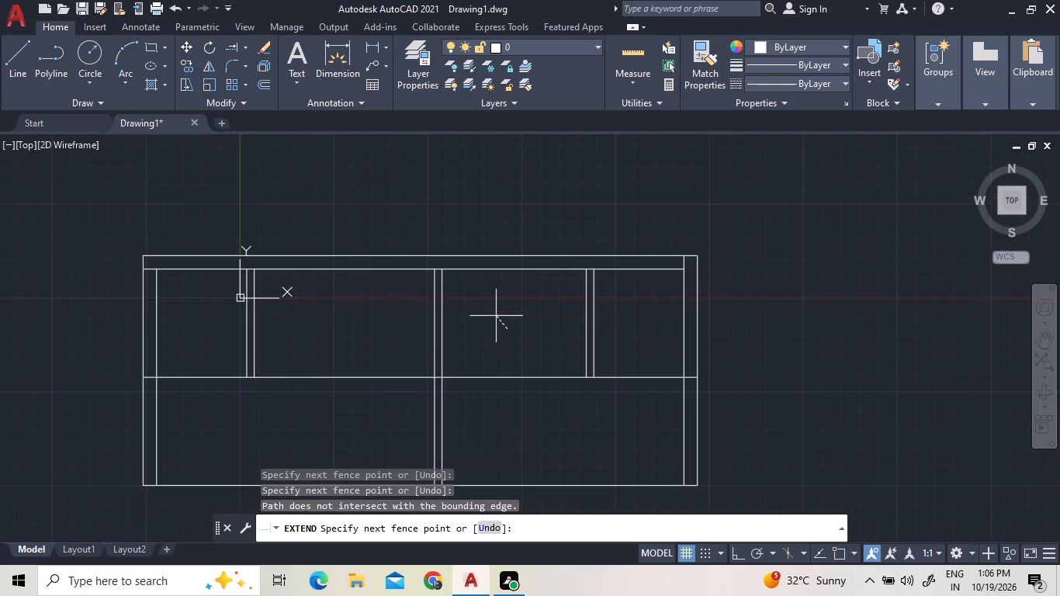
{"action": "left_click", "coordinate": [496, 316]}
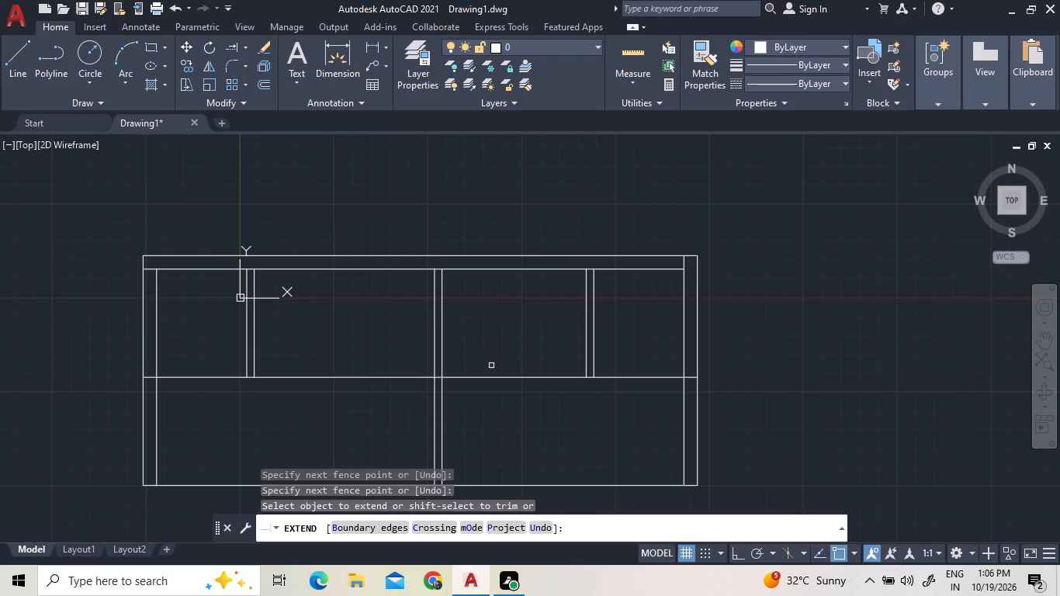
{"action": "left_click", "coordinate": [736, 332]}
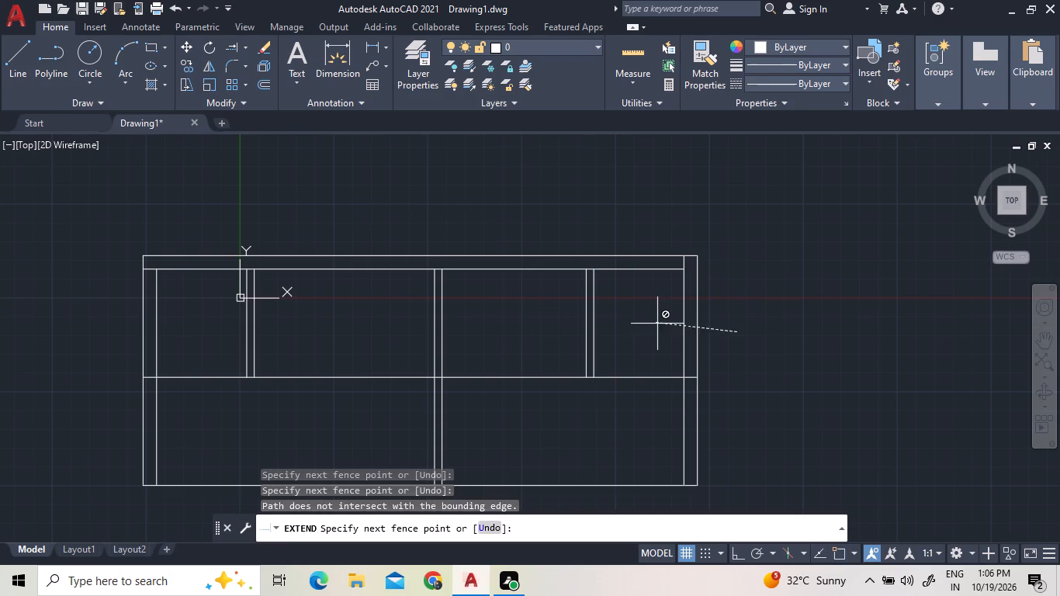
{"action": "right_click_drag", "start_coordinate": [718, 334], "coordinate": [726, 328]}
{"action": "left_click", "coordinate": [743, 344]}
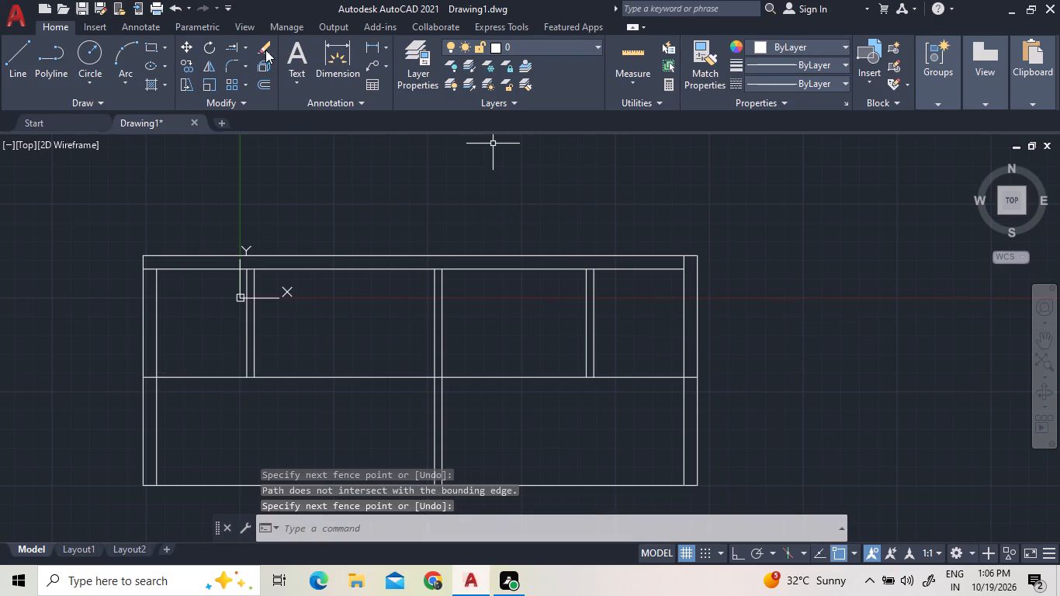
Trim away the second room's bottom line between its two partition walls to open it to the space below.
{"action": "left_click", "coordinate": [241, 47]}
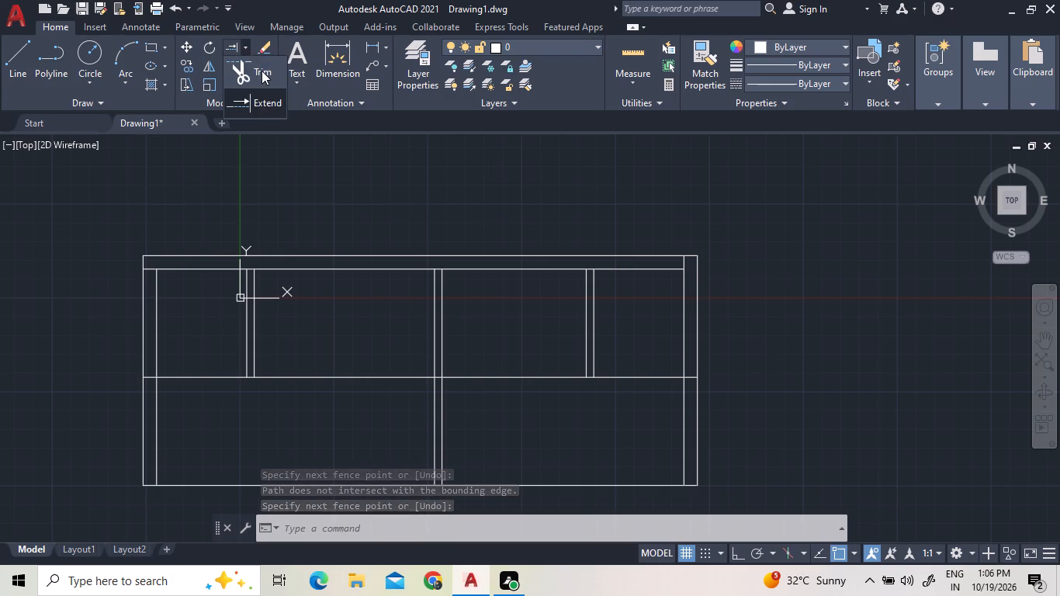
{"action": "left_click", "coordinate": [262, 71]}
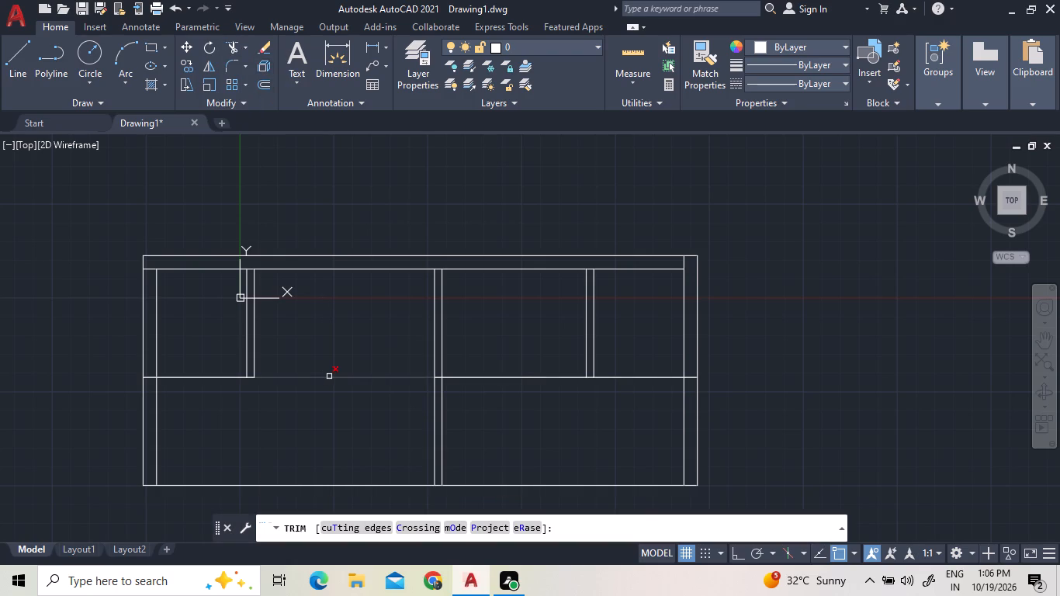
{"action": "left_click", "coordinate": [329, 376]}
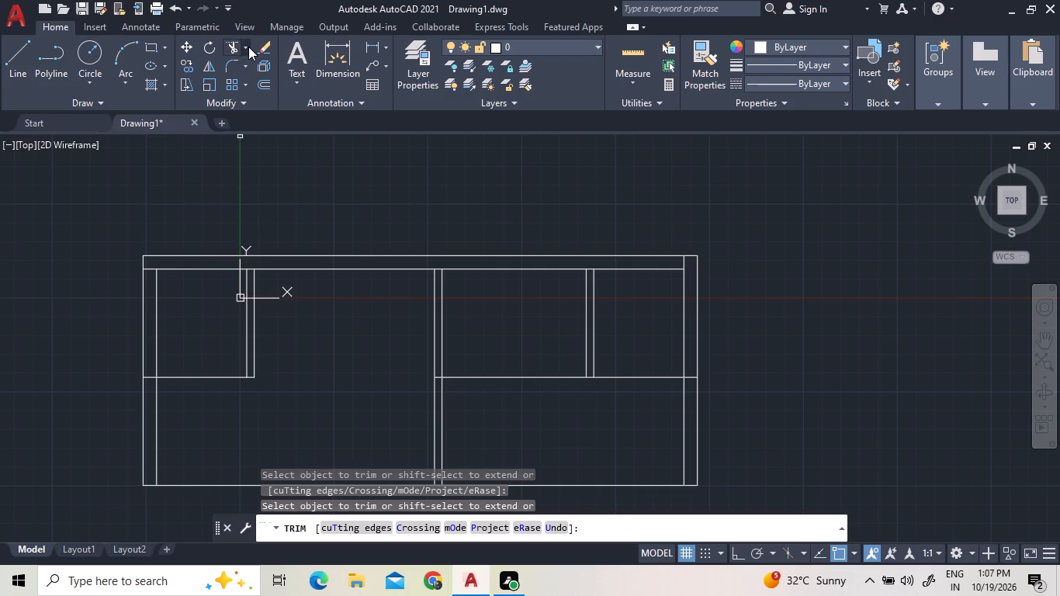
{"action": "right_click_drag", "start_coordinate": [206, 173], "coordinate": [213, 173]}
{"action": "right_click_drag", "start_coordinate": [213, 173], "coordinate": [214, 173]}
{"action": "left_click", "coordinate": [237, 189]}
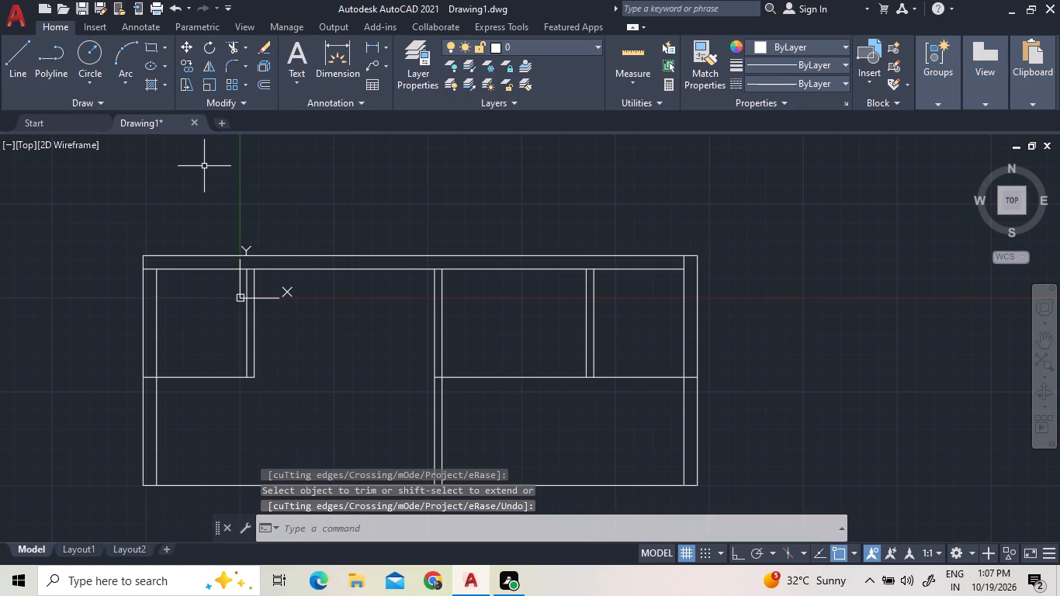
Offset the first room's bottom line 5" downward to form its lower wall.
{"action": "left_click", "coordinate": [262, 89]}
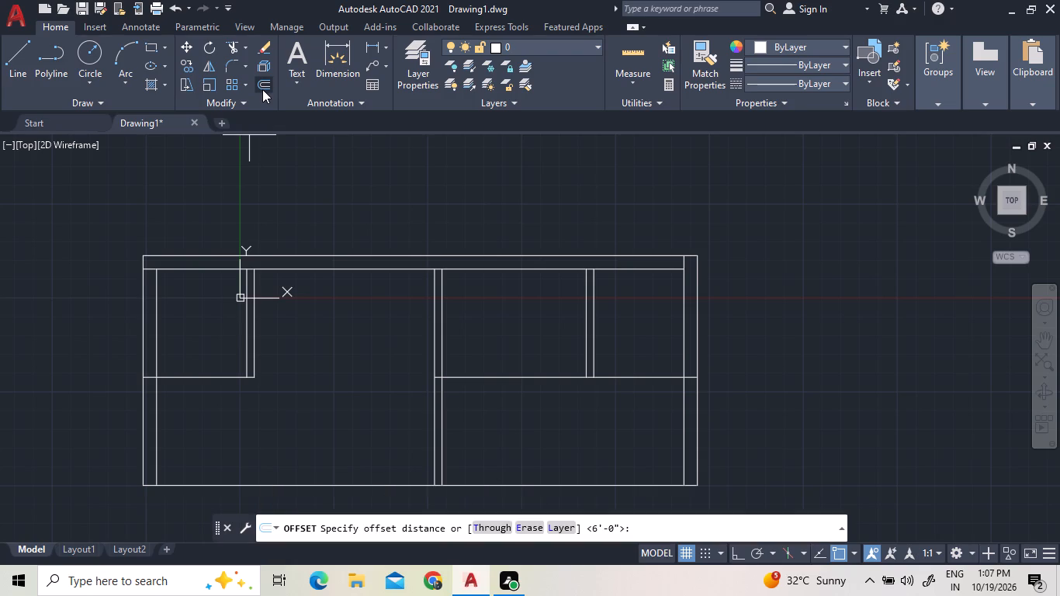
{"action": "type", "text": "5\""}
{"action": "key", "text": "Return"}
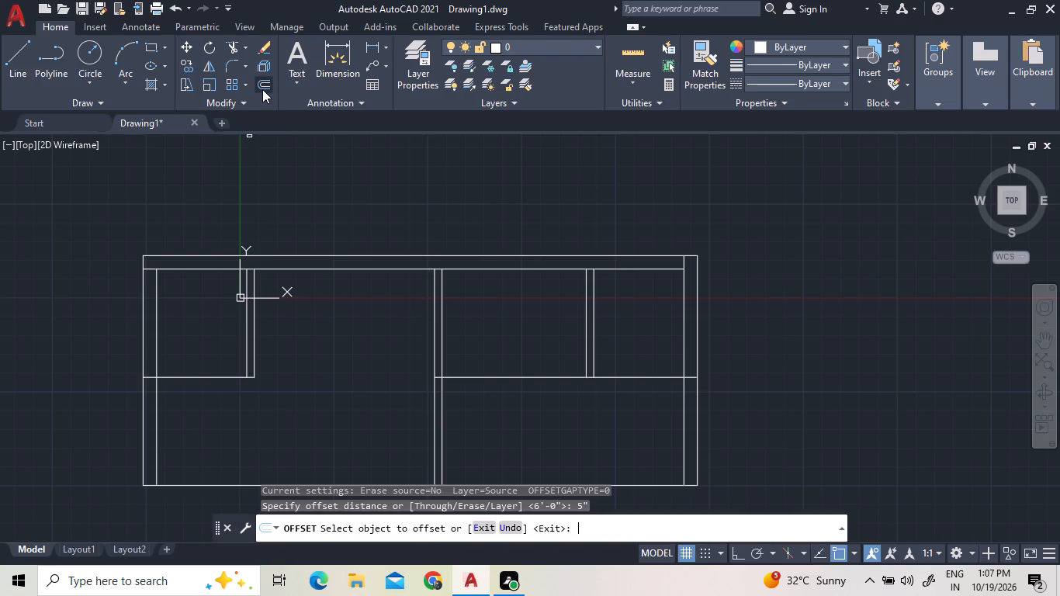
{"action": "left_click", "coordinate": [206, 378]}
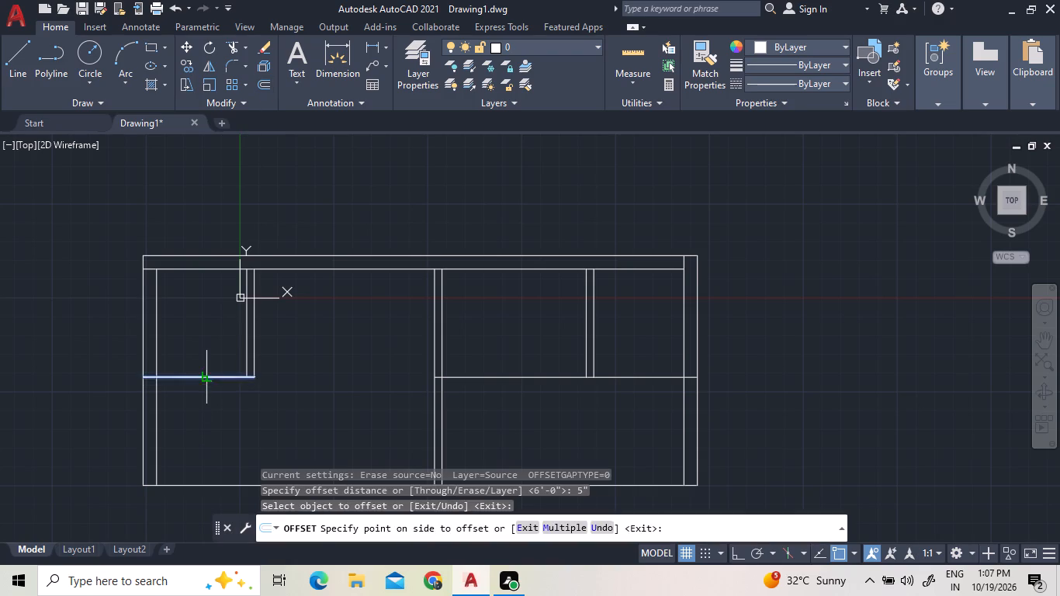
{"action": "left_click", "coordinate": [207, 390]}
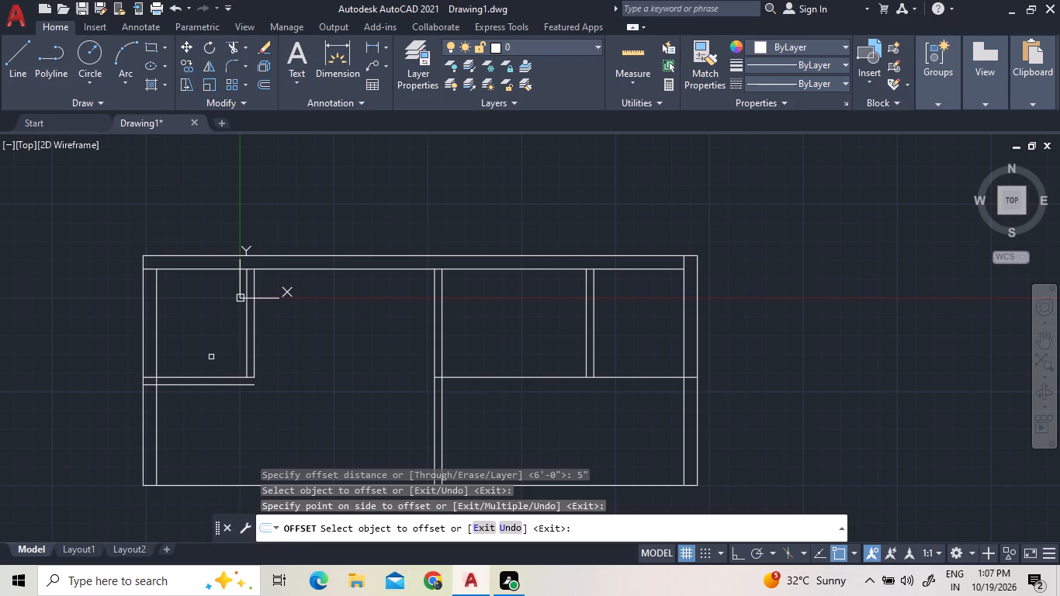
Extend the two partition lines beside the first room down to the new lower wall line.
{"action": "left_click", "coordinate": [241, 49]}
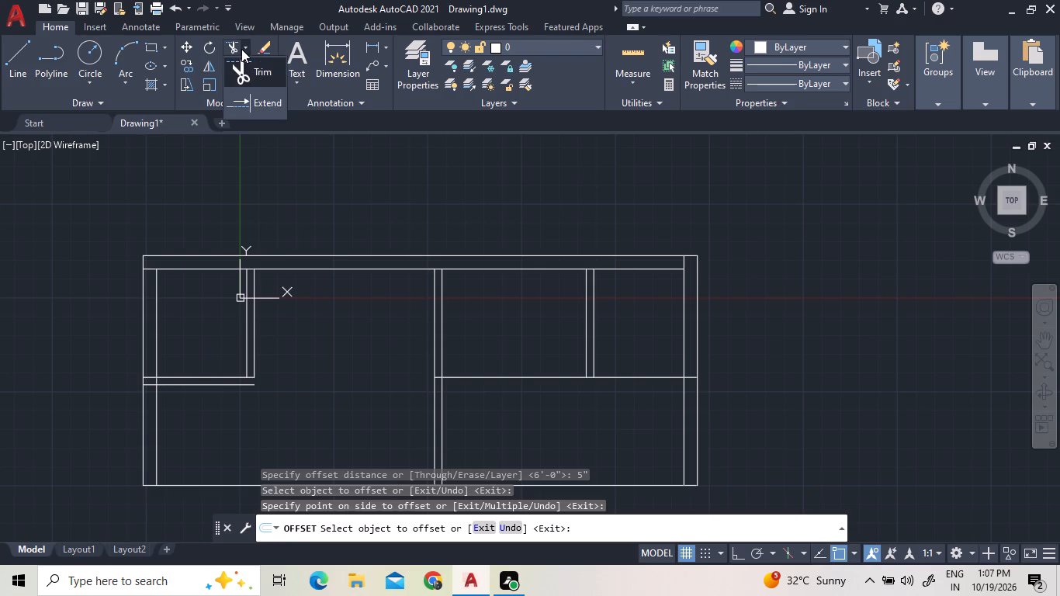
{"action": "left_click", "coordinate": [252, 99]}
{"action": "left_click", "coordinate": [292, 326]}
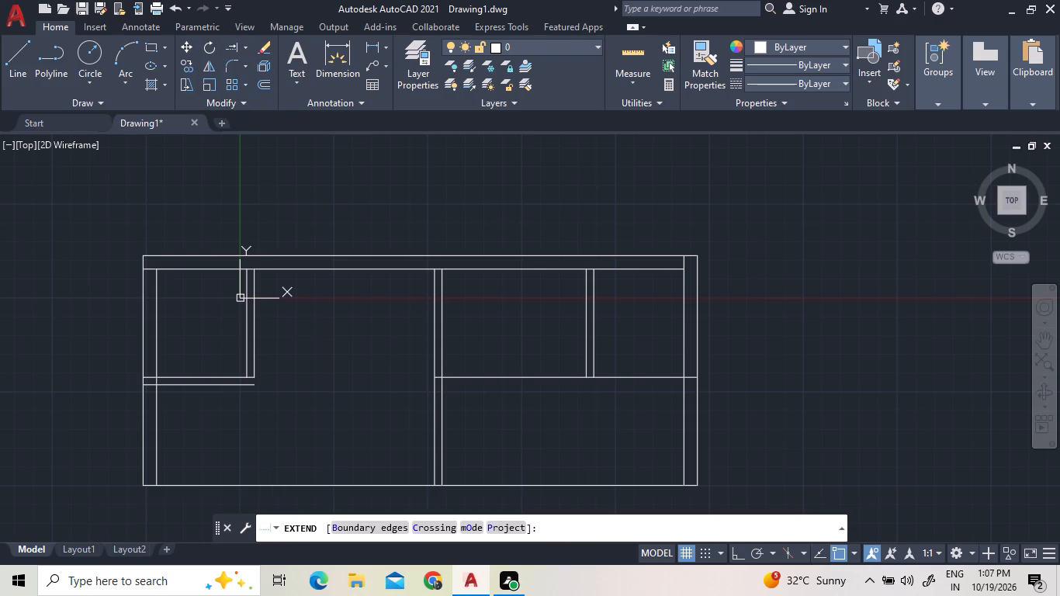
{"action": "left_click", "coordinate": [234, 333]}
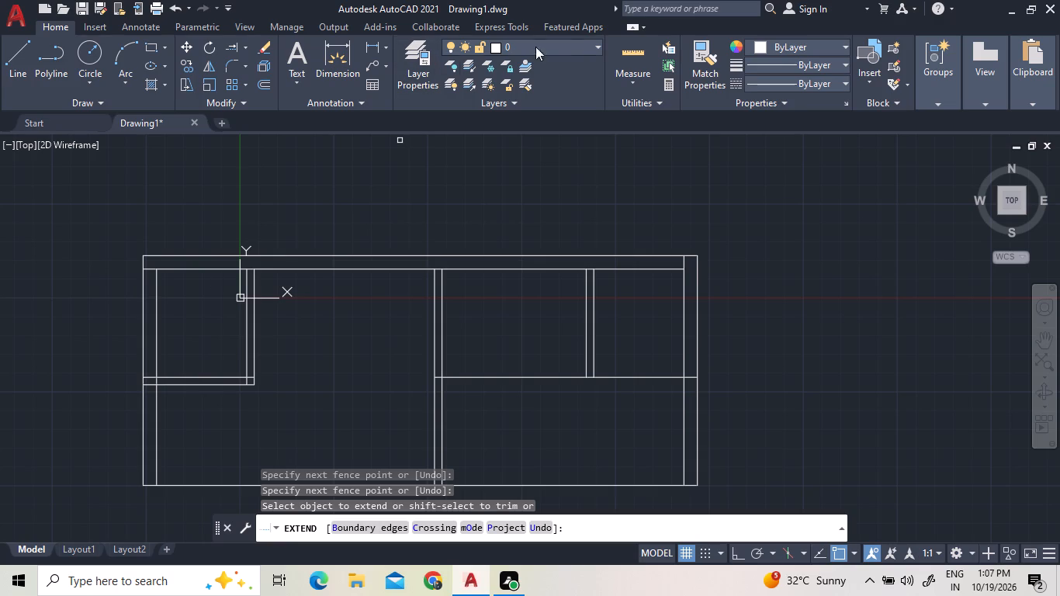
Quick-measure the widths and depths of the third room and the space below it.
{"action": "left_click", "coordinate": [607, 59]}
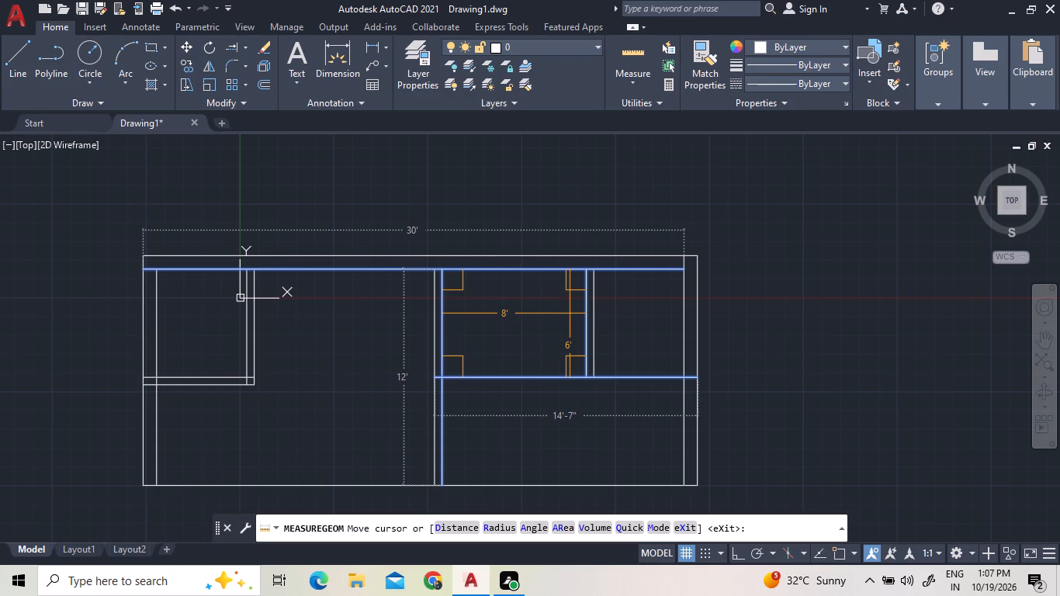
{"action": "scroll", "coordinate": [570, 314], "scroll_direction": "down", "scroll_amount": 3}
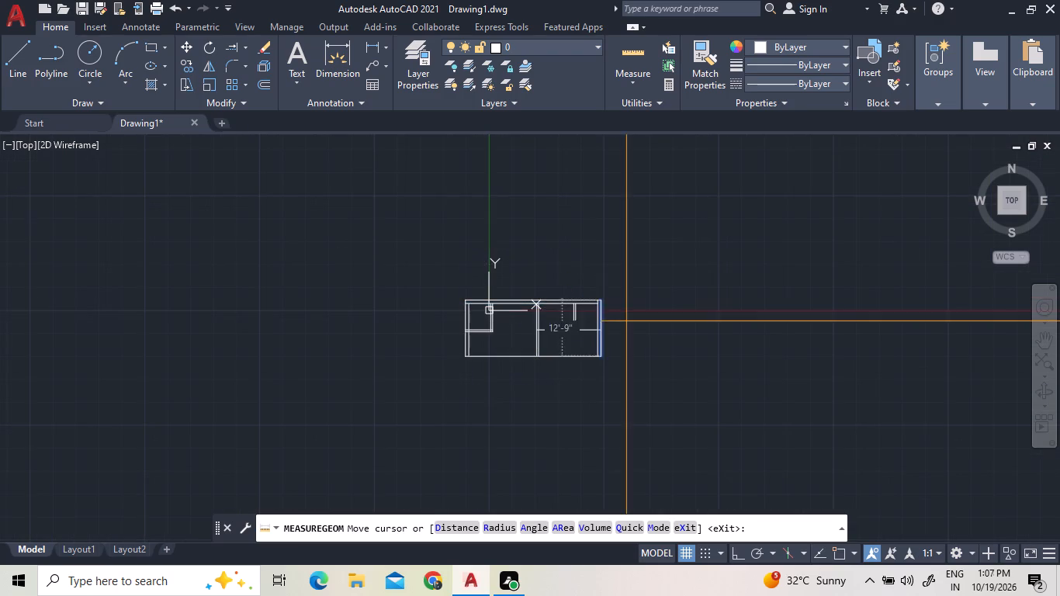
{"action": "scroll", "coordinate": [626, 321], "scroll_direction": "up", "scroll_amount": 2}
{"action": "scroll", "coordinate": [473, 314], "scroll_direction": "up", "scroll_amount": 2}
{"action": "scroll", "coordinate": [473, 314], "scroll_direction": "down", "scroll_amount": 2}
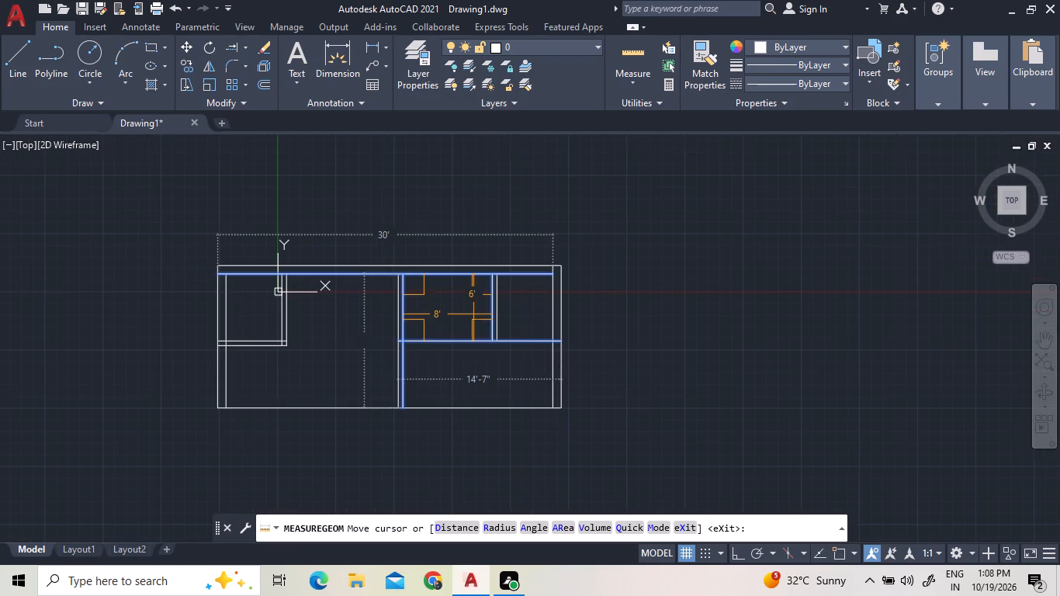
{"action": "scroll", "coordinate": [470, 352], "scroll_direction": "up", "scroll_amount": 2}
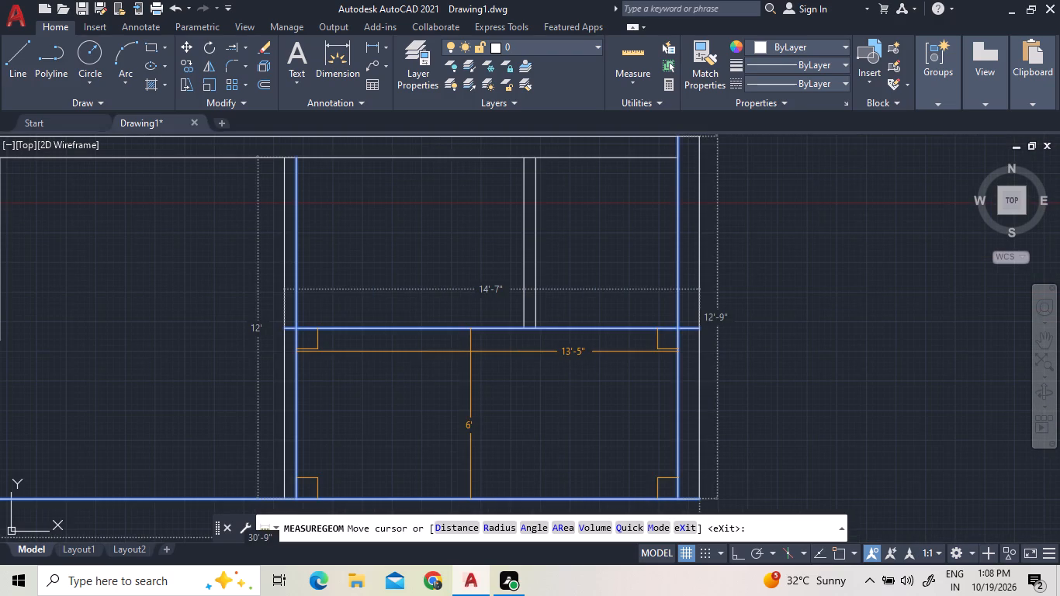
{"action": "right_click", "coordinate": [390, 245]}
{"action": "left_click", "coordinate": [408, 255]}
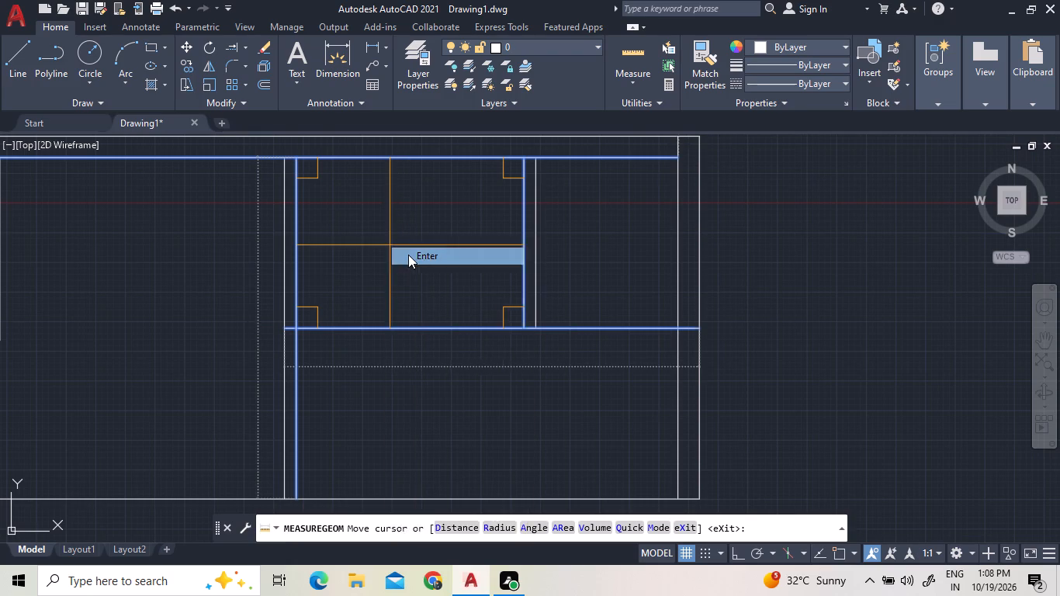
Extend the right-hand line of the partition between the second and third rooms up to the outer top wall line.
{"action": "scroll", "coordinate": [454, 310], "scroll_direction": "down", "scroll_amount": 2}
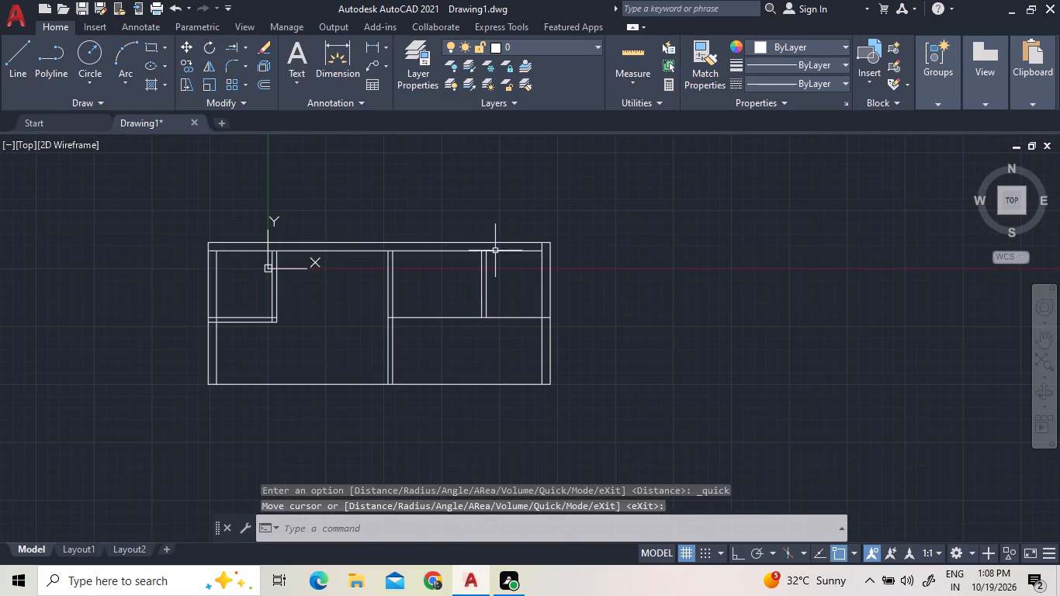
{"action": "scroll", "coordinate": [415, 241], "scroll_direction": "up", "scroll_amount": 1}
{"action": "left_click", "coordinate": [233, 48]}
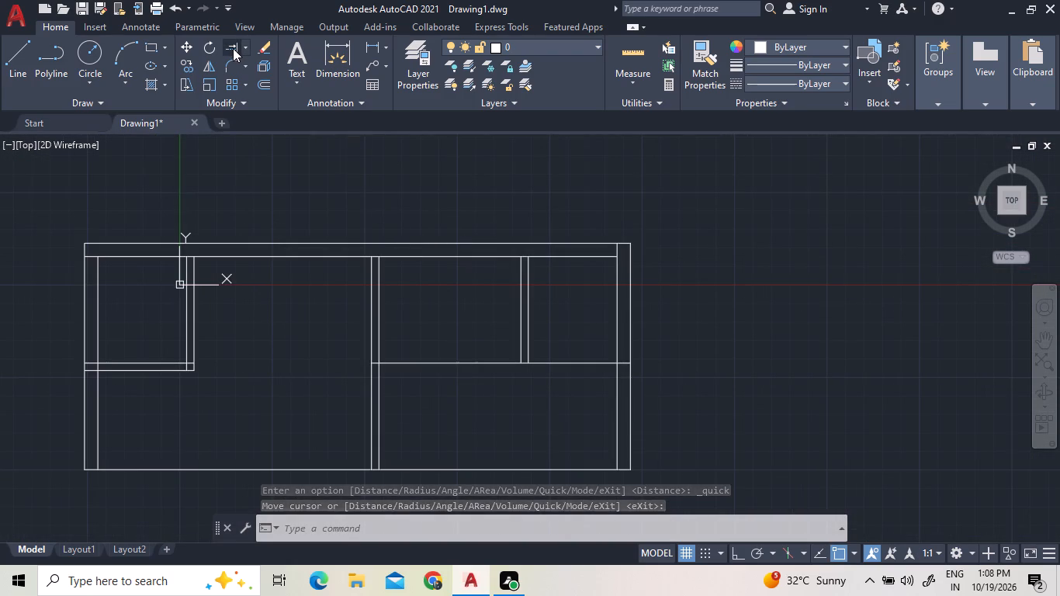
{"action": "left_click", "coordinate": [381, 287]}
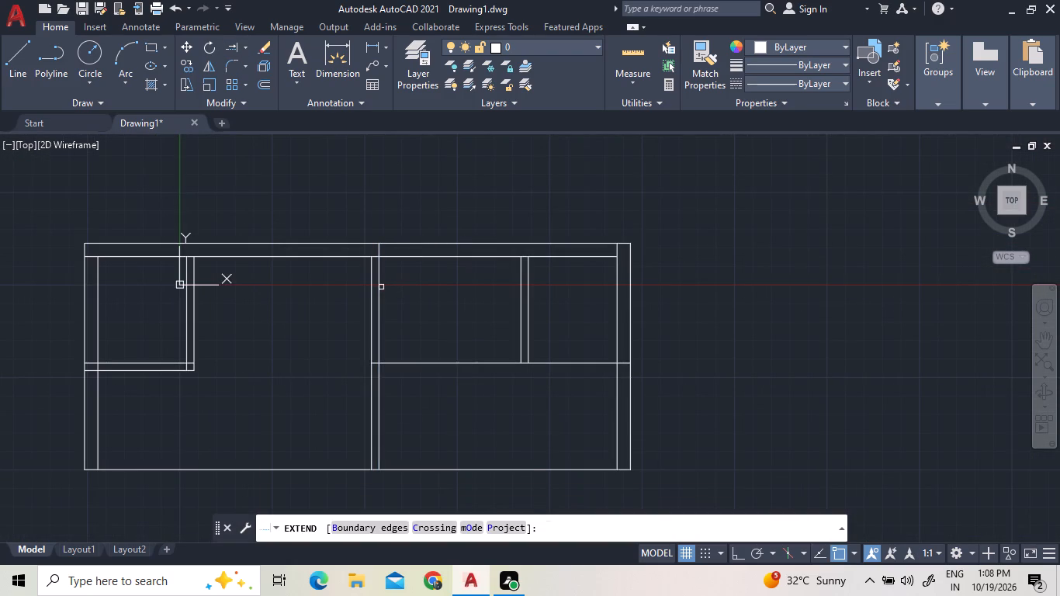
{"action": "right_click", "coordinate": [427, 264]}
{"action": "left_click", "coordinate": [440, 272]}
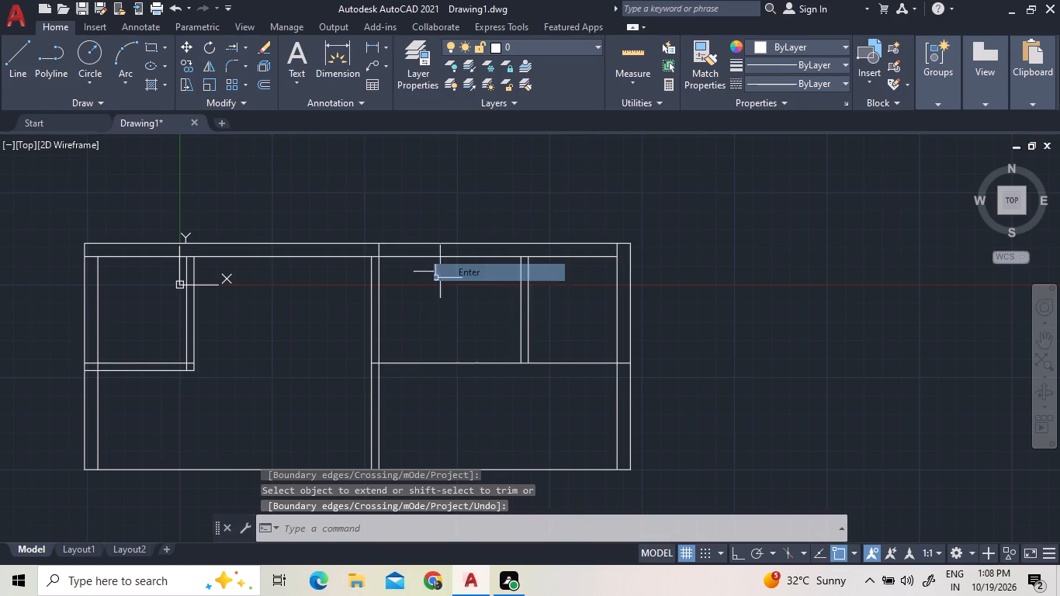
Trim away all wall lines and leftover pieces to the right of the partition between the second and third rooms.
{"action": "left_click", "coordinate": [244, 49]}
{"action": "left_click", "coordinate": [244, 64]}
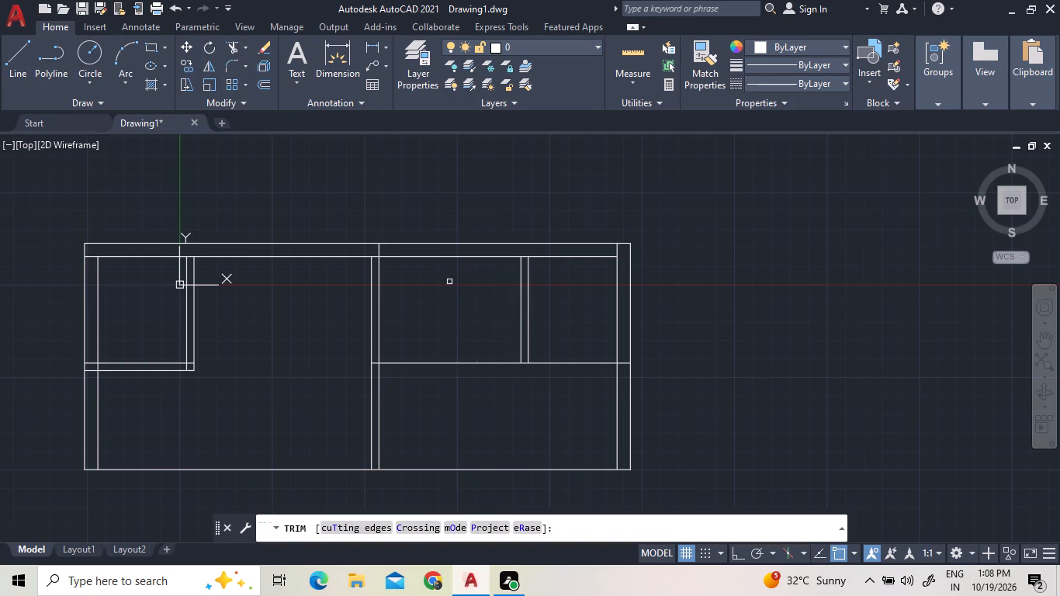
{"action": "left_click", "coordinate": [539, 491]}
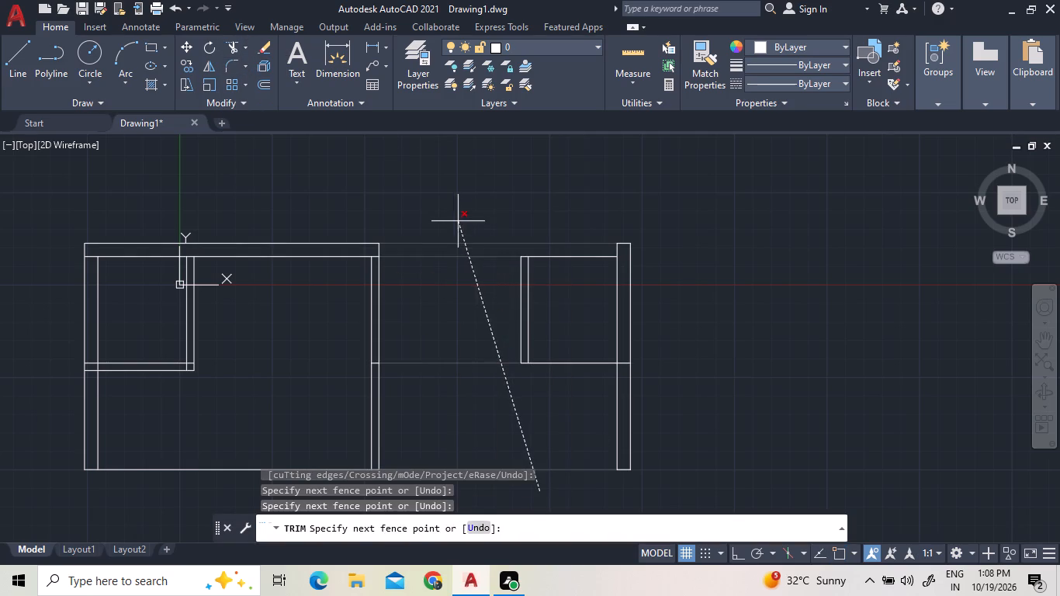
{"action": "left_click", "coordinate": [458, 221]}
{"action": "left_click", "coordinate": [688, 447]}
{"action": "left_click", "coordinate": [462, 265]}
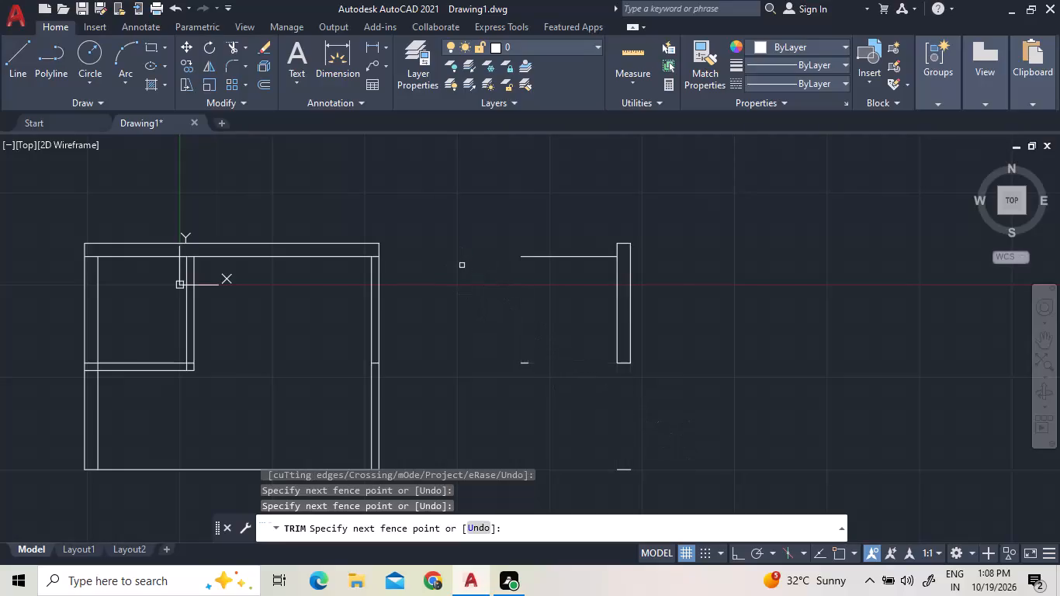
{"action": "left_click", "coordinate": [524, 362]}
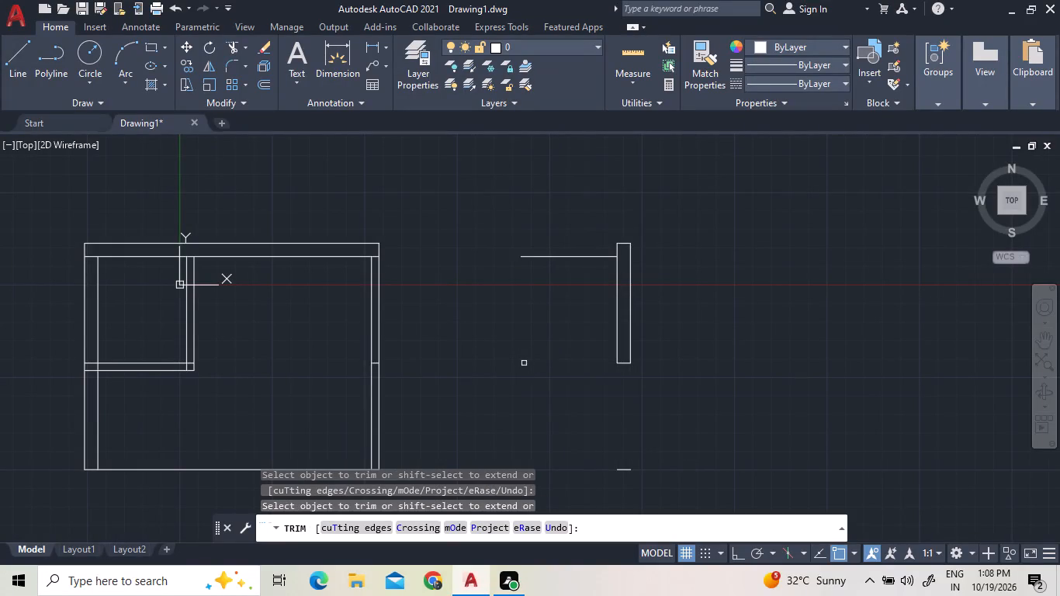
{"action": "left_click", "coordinate": [620, 468]}
{"action": "left_click", "coordinate": [666, 363]}
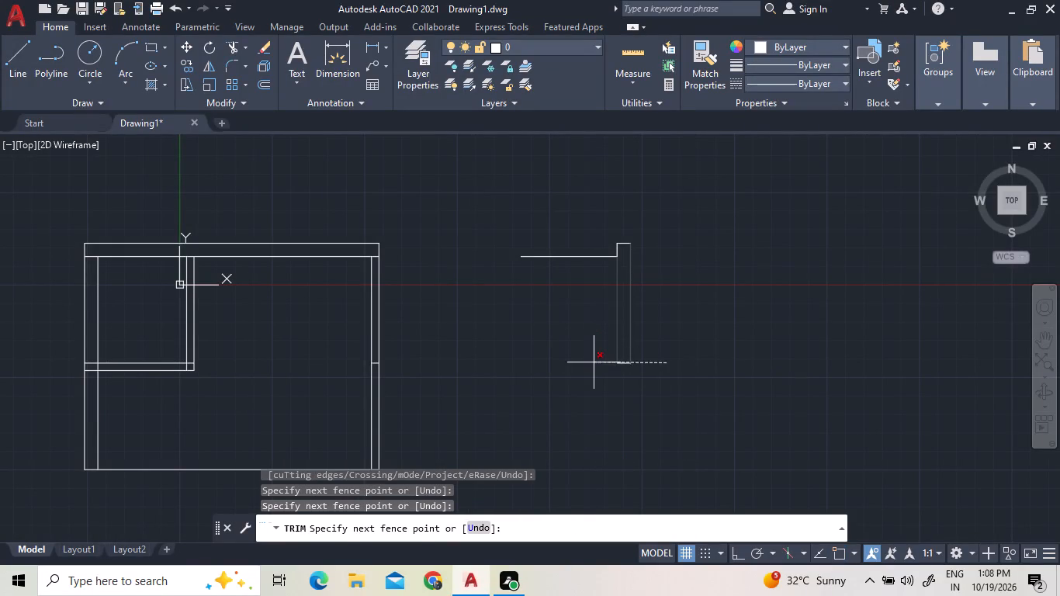
{"action": "left_click", "coordinate": [594, 362]}
{"action": "left_click", "coordinate": [639, 383]}
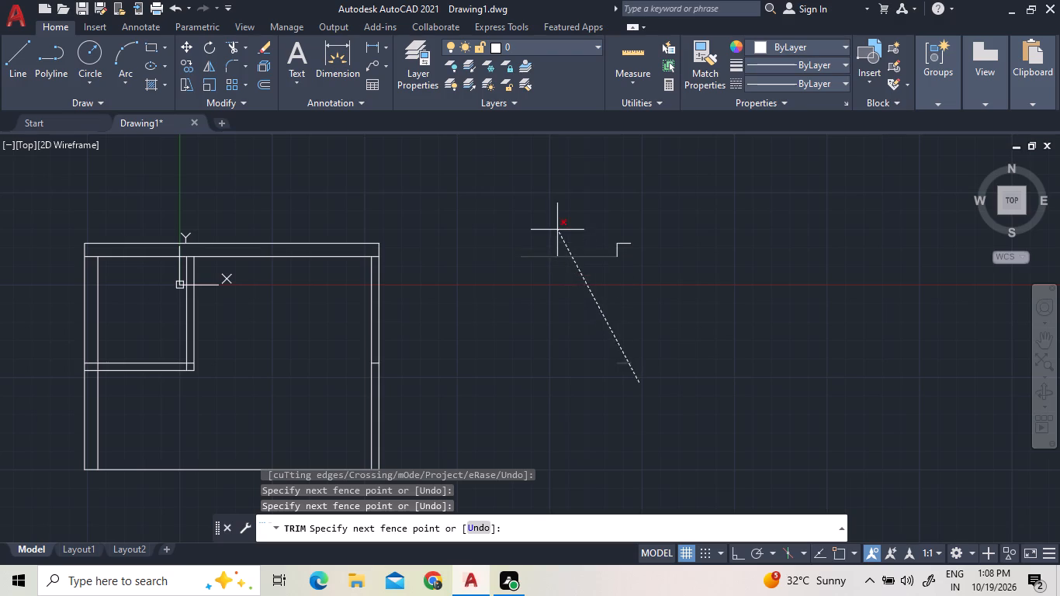
{"action": "left_click", "coordinate": [557, 230]}
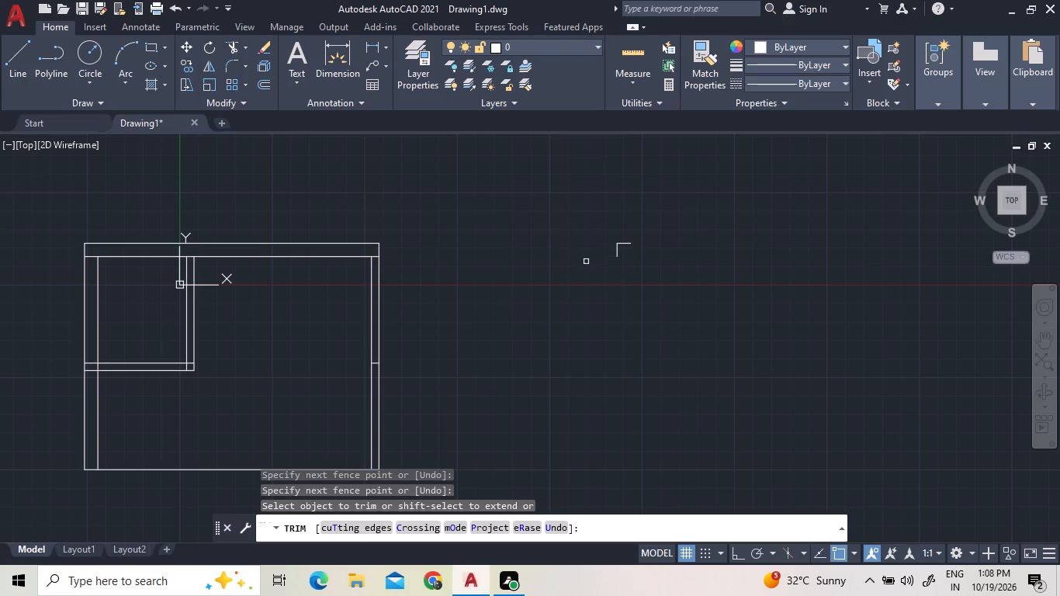
{"action": "left_click", "coordinate": [618, 246]}
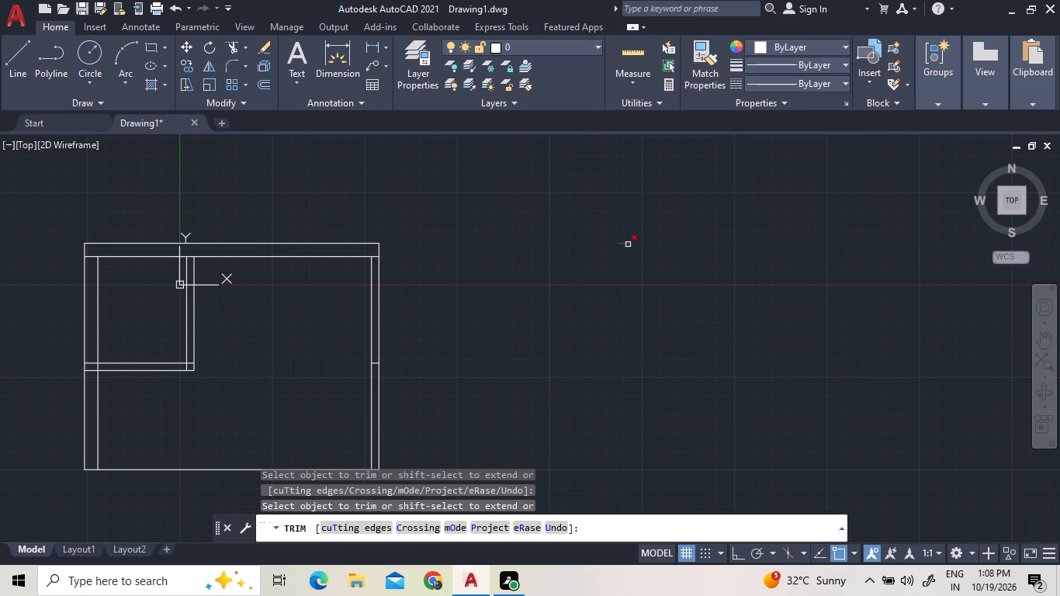
{"action": "left_click", "coordinate": [628, 244]}
Trim the short leftover line inside the right-hand wall and the inner top line's end crossing that wall.
{"action": "scroll", "coordinate": [307, 424], "scroll_direction": "up", "scroll_amount": 2}
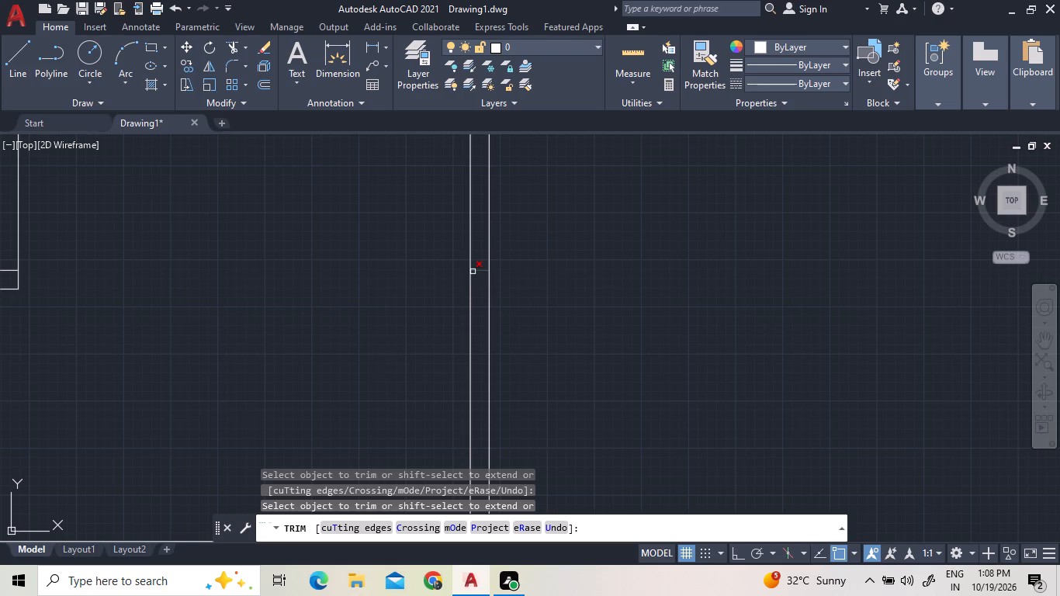
{"action": "left_click", "coordinate": [477, 272]}
{"action": "scroll", "coordinate": [432, 287], "scroll_direction": "down", "scroll_amount": 3}
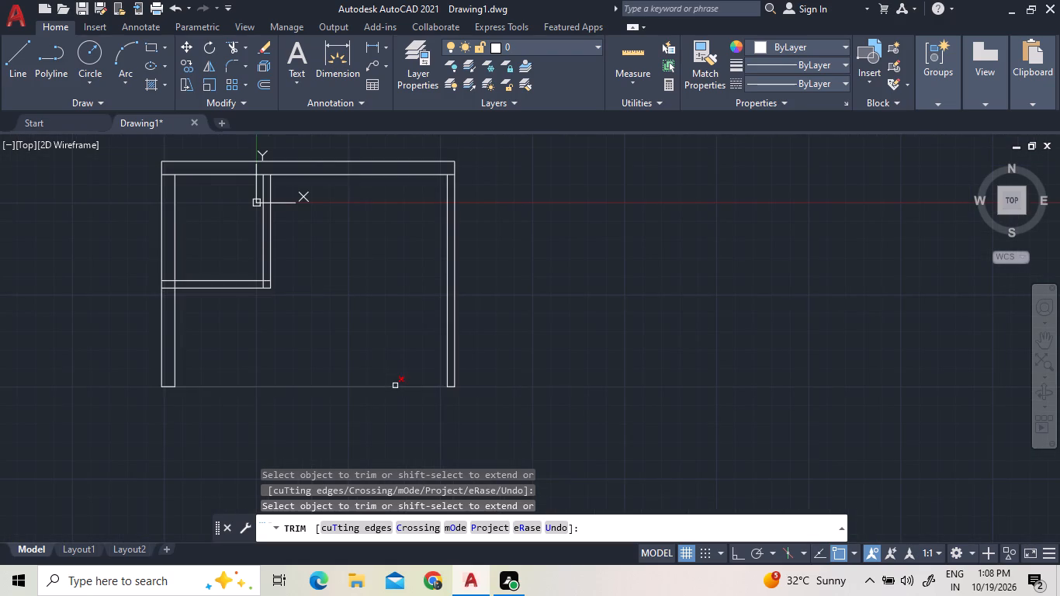
{"action": "scroll", "coordinate": [449, 162], "scroll_direction": "up", "scroll_amount": 2}
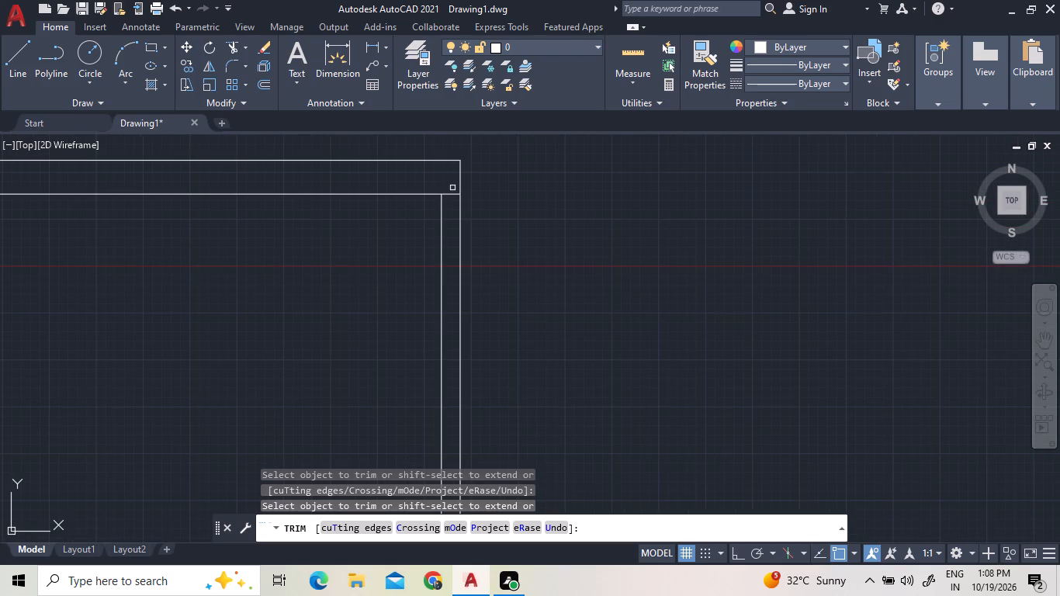
{"action": "left_click", "coordinate": [452, 194]}
Trim the overlapping line segments at the first room's four wall junctions so the wall cavities connect.
{"action": "scroll", "coordinate": [653, 256], "scroll_direction": "down", "scroll_amount": 3}
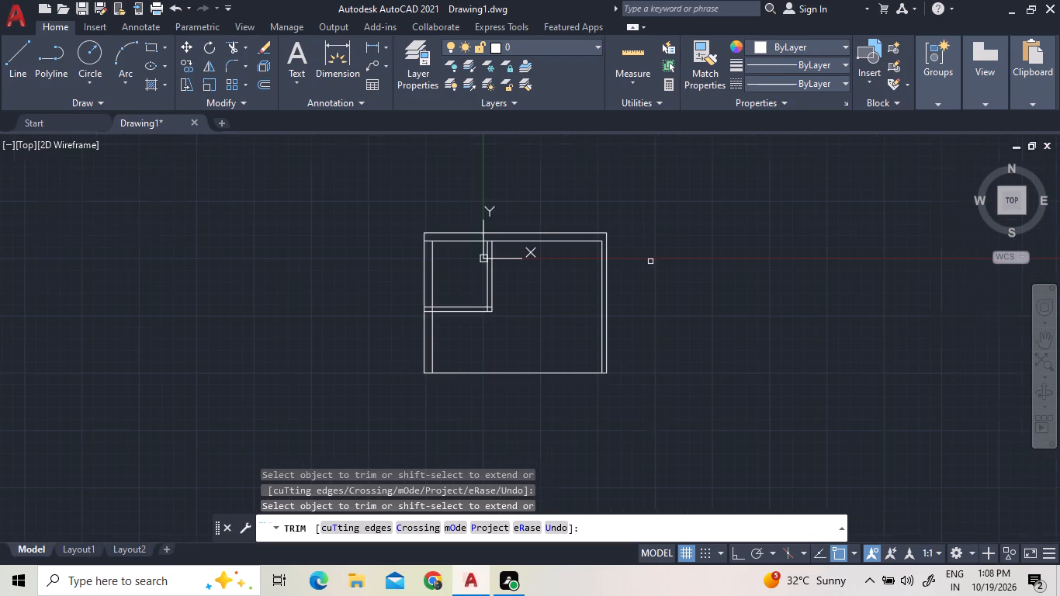
{"action": "scroll", "coordinate": [412, 224], "scroll_direction": "up", "scroll_amount": 2}
{"action": "left_click", "coordinate": [456, 267]}
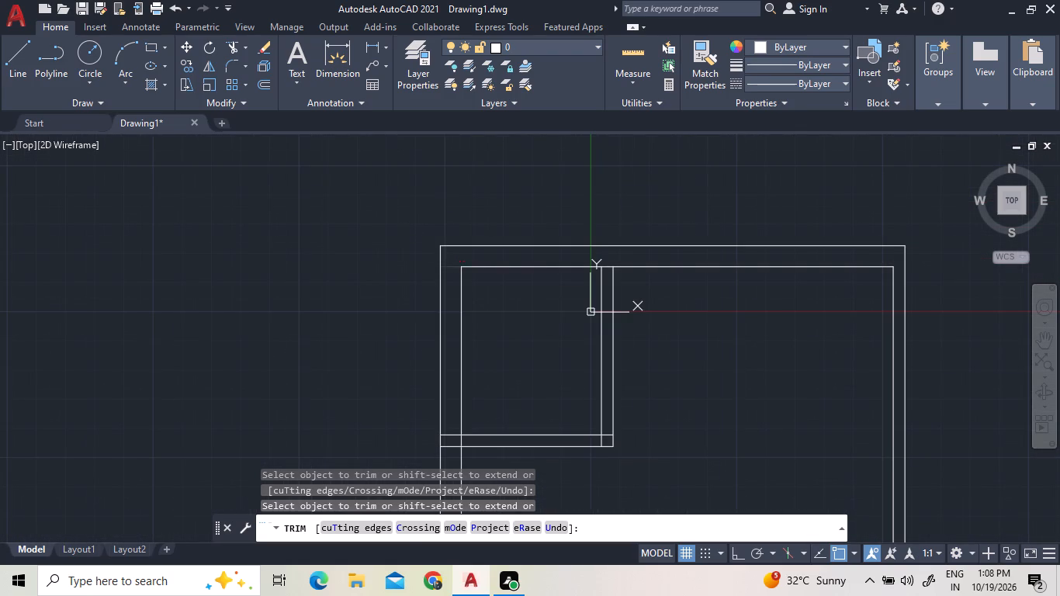
{"action": "left_click", "coordinate": [454, 447]}
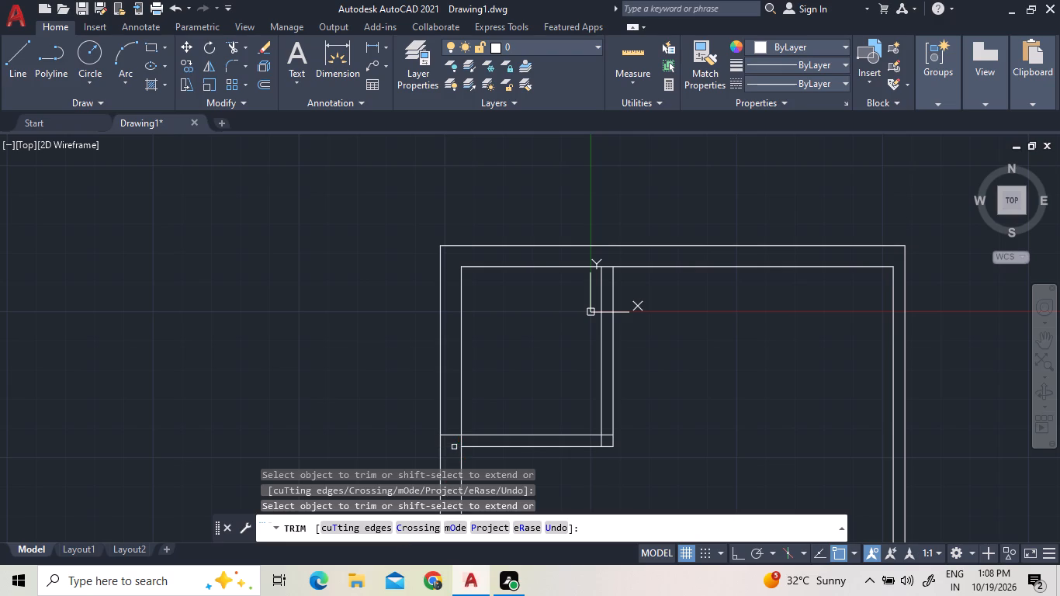
{"action": "left_click", "coordinate": [454, 433]}
{"action": "left_click", "coordinate": [461, 441]}
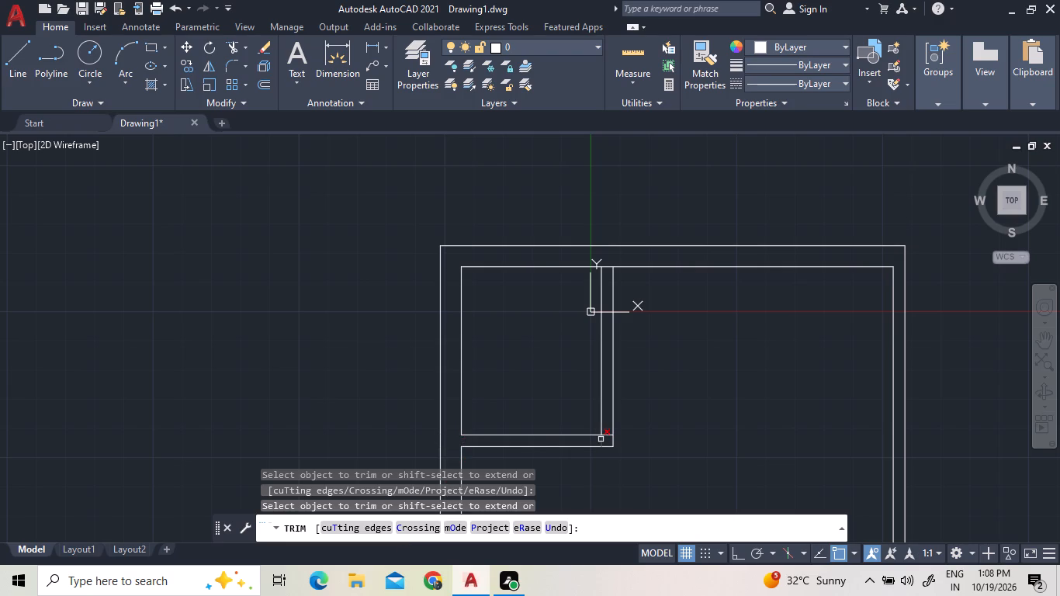
{"action": "left_click", "coordinate": [601, 439]}
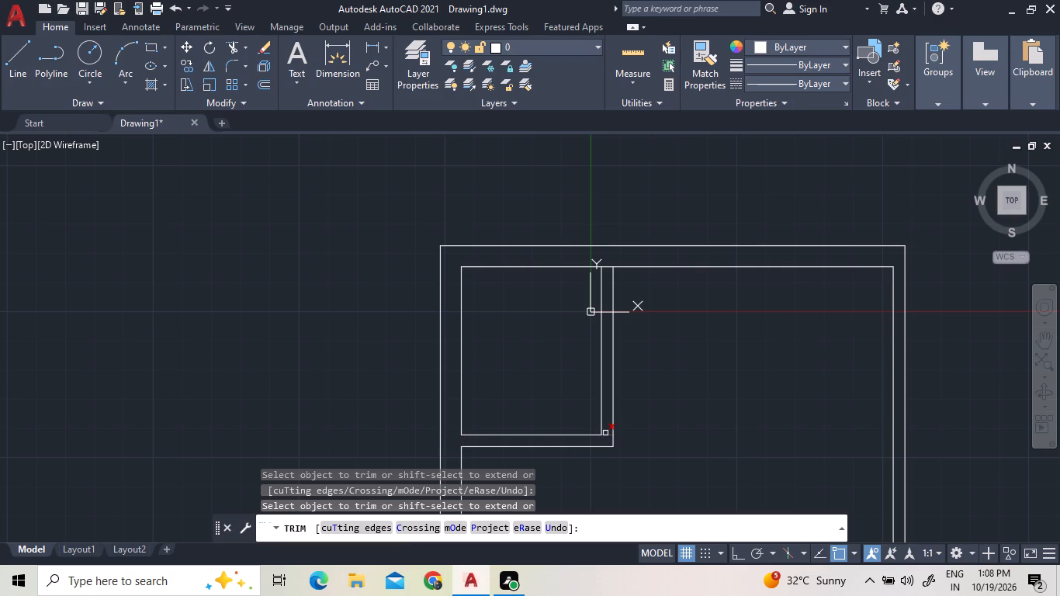
{"action": "left_click", "coordinate": [605, 433]}
{"action": "left_click", "coordinate": [608, 267]}
Offset the plan's bottom line 9" downward to form the outer line of the lower wall.
{"action": "scroll", "coordinate": [519, 204], "scroll_direction": "down", "scroll_amount": 2}
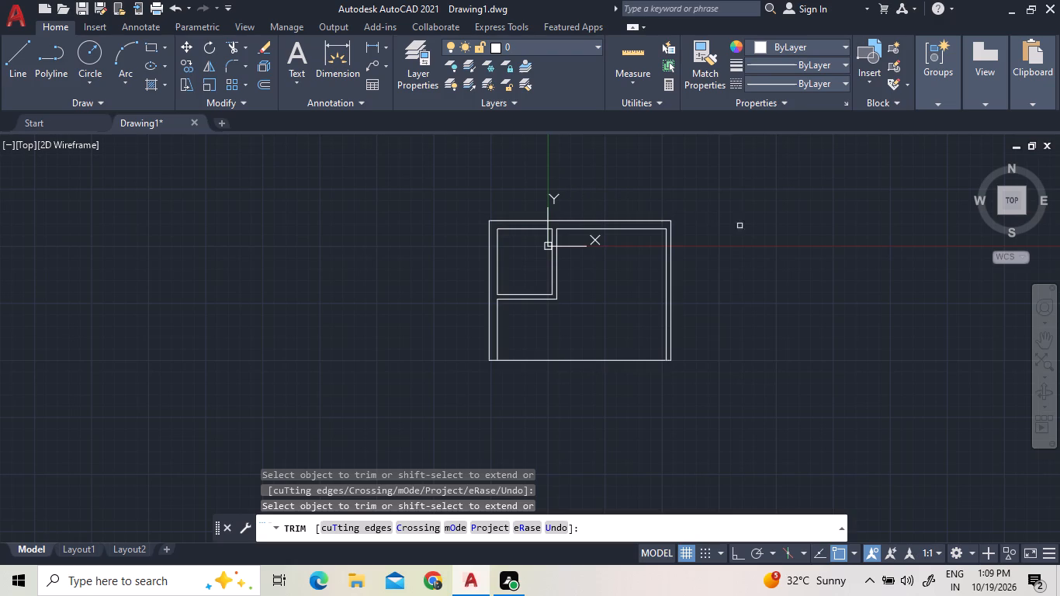
{"action": "right_click", "coordinate": [745, 263]}
{"action": "left_click", "coordinate": [763, 280]}
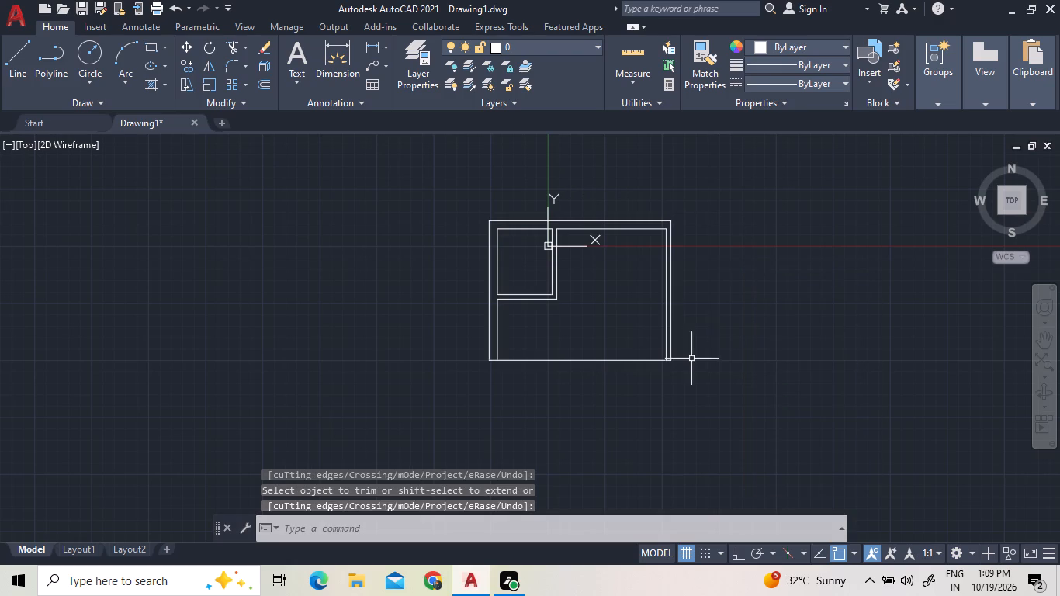
{"action": "left_click", "coordinate": [265, 82]}
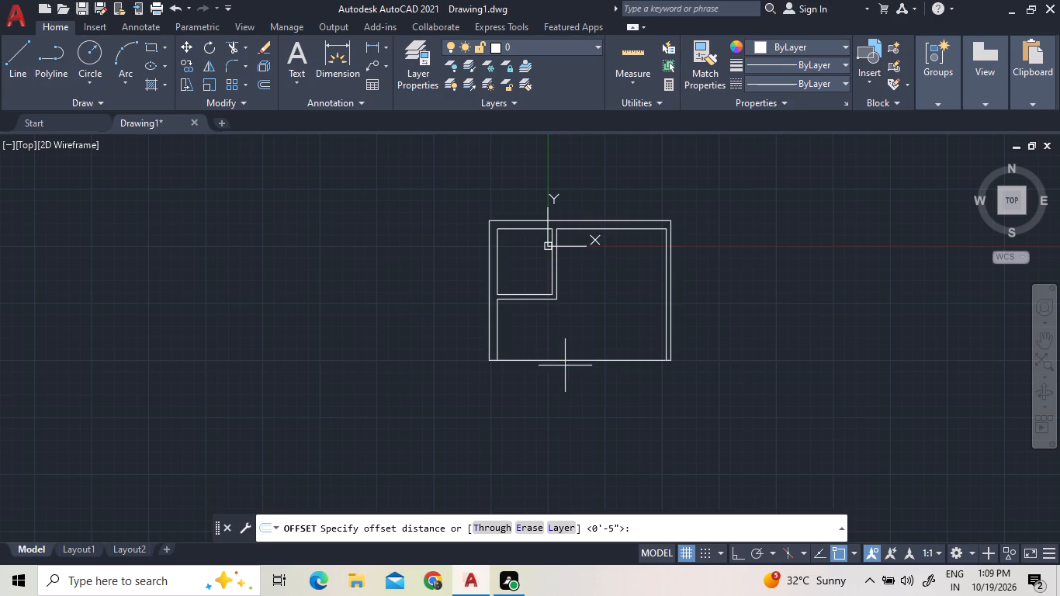
{"action": "type", "text": "9\""}
{"action": "key", "text": "Return"}
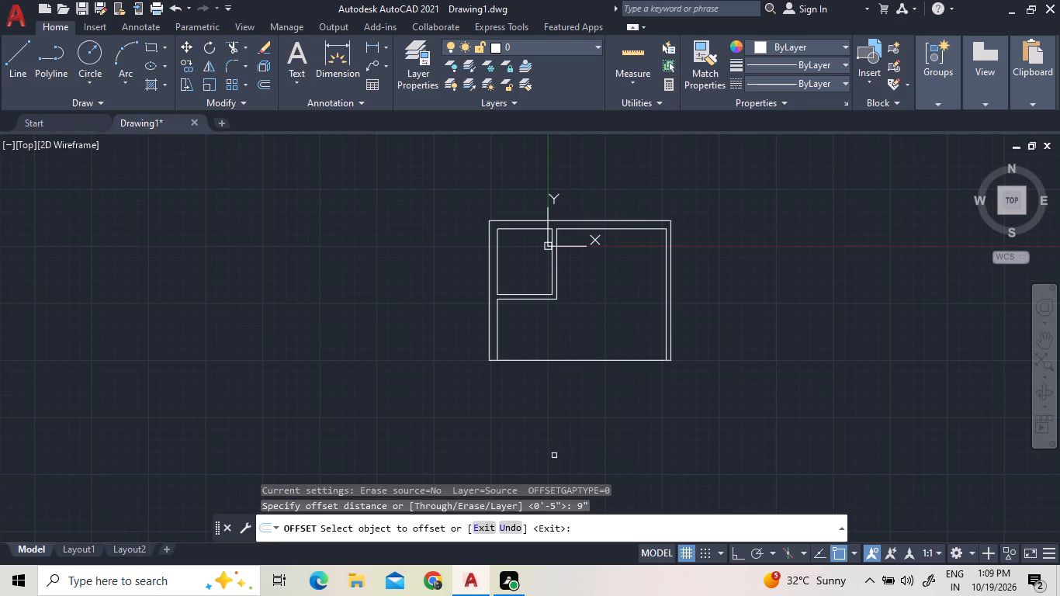
{"action": "left_click", "coordinate": [543, 362]}
{"action": "left_click", "coordinate": [549, 387]}
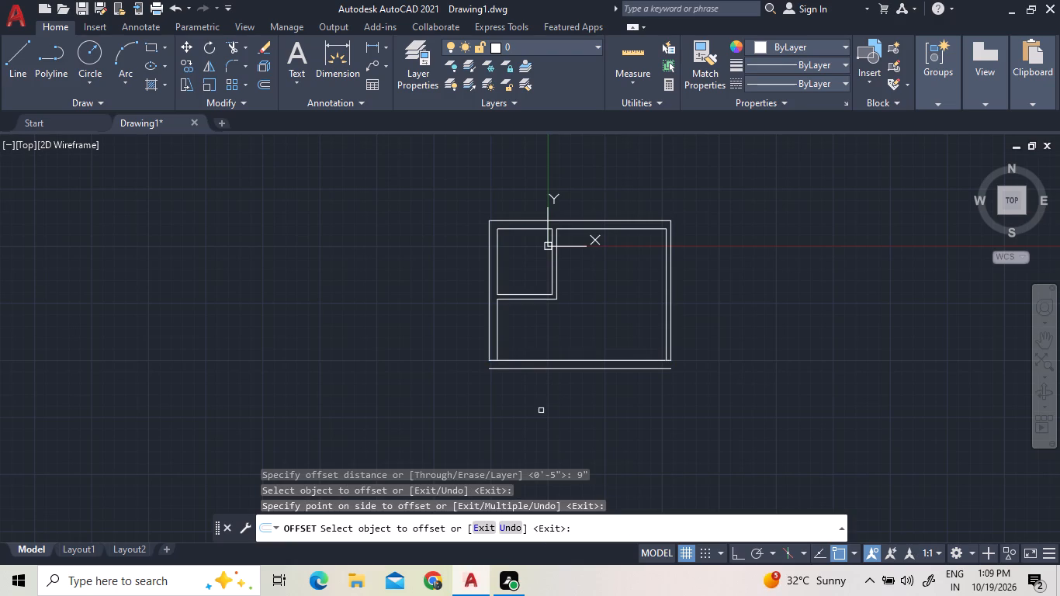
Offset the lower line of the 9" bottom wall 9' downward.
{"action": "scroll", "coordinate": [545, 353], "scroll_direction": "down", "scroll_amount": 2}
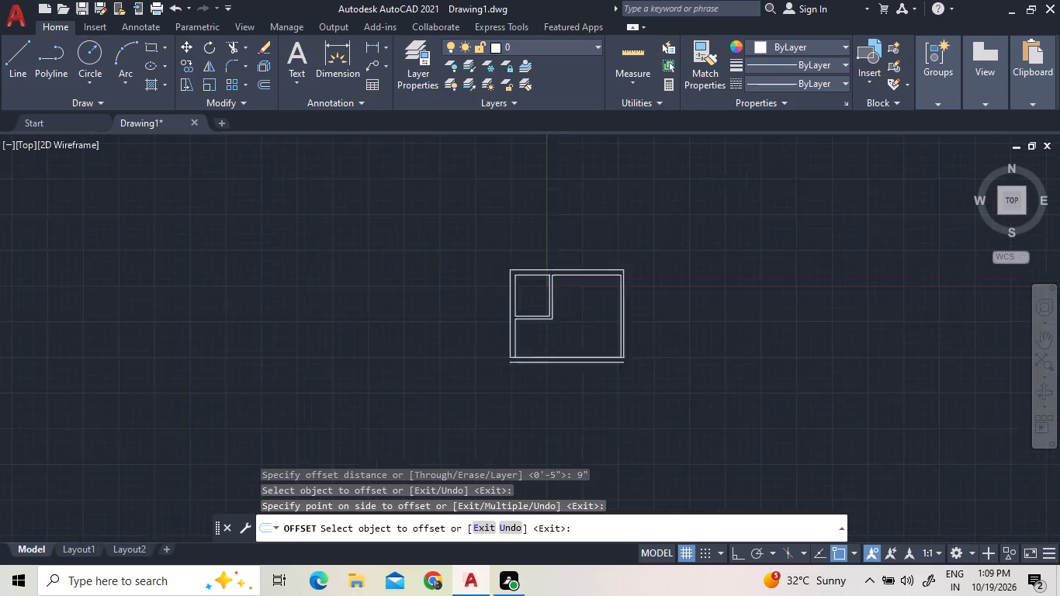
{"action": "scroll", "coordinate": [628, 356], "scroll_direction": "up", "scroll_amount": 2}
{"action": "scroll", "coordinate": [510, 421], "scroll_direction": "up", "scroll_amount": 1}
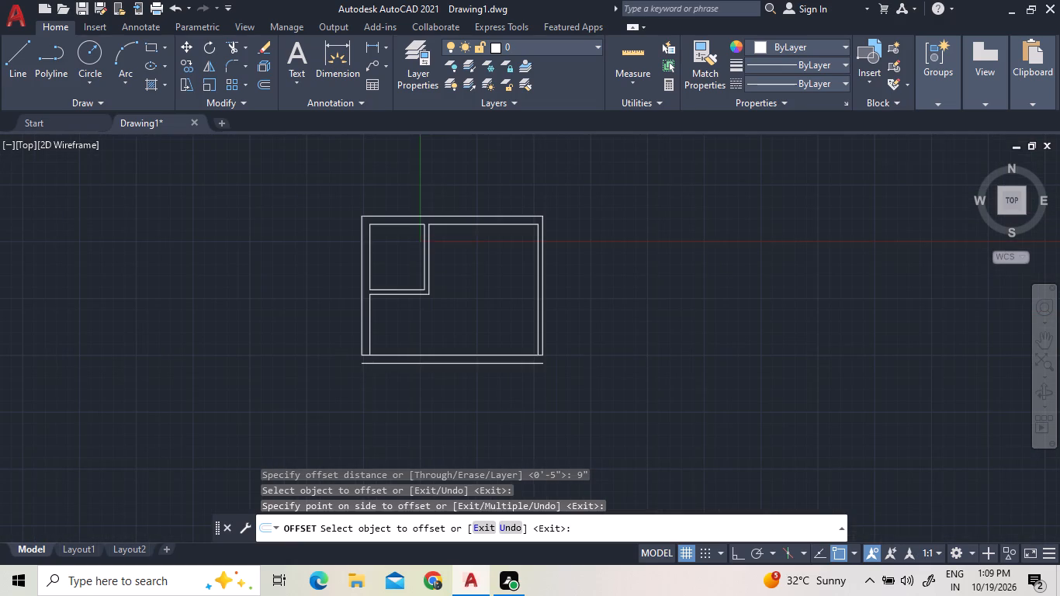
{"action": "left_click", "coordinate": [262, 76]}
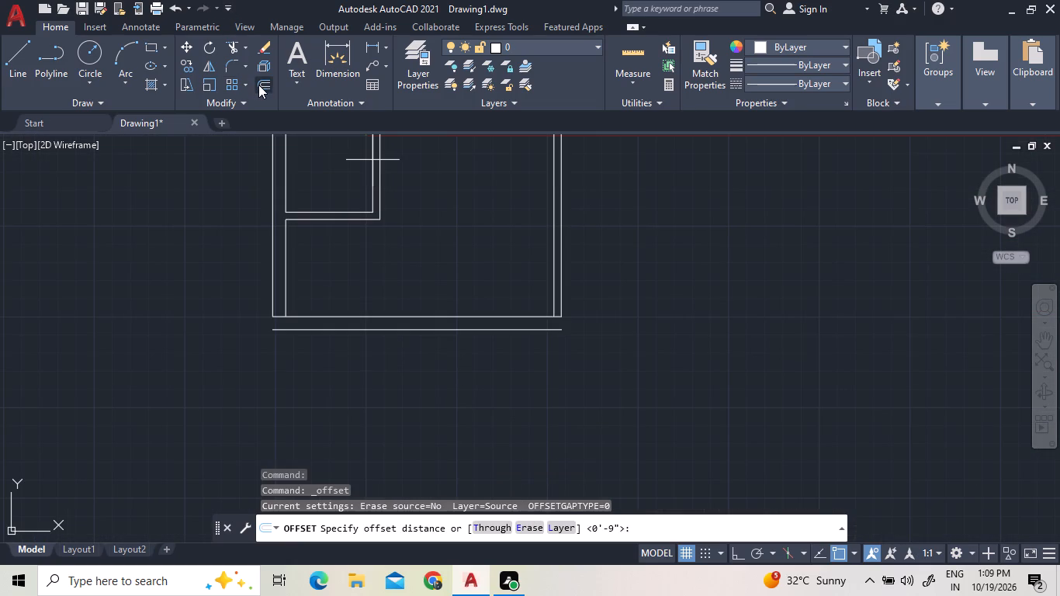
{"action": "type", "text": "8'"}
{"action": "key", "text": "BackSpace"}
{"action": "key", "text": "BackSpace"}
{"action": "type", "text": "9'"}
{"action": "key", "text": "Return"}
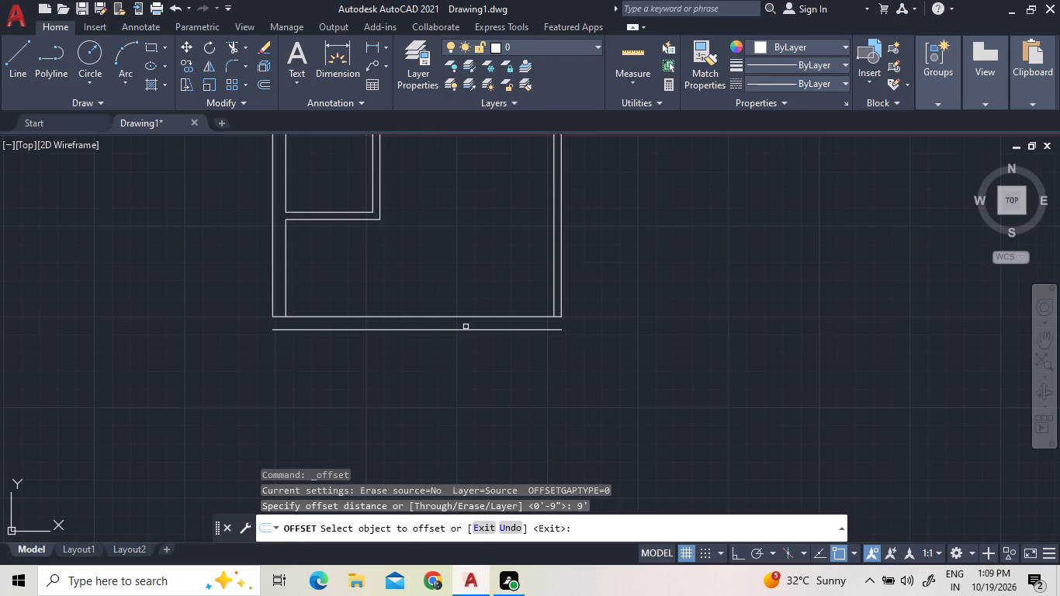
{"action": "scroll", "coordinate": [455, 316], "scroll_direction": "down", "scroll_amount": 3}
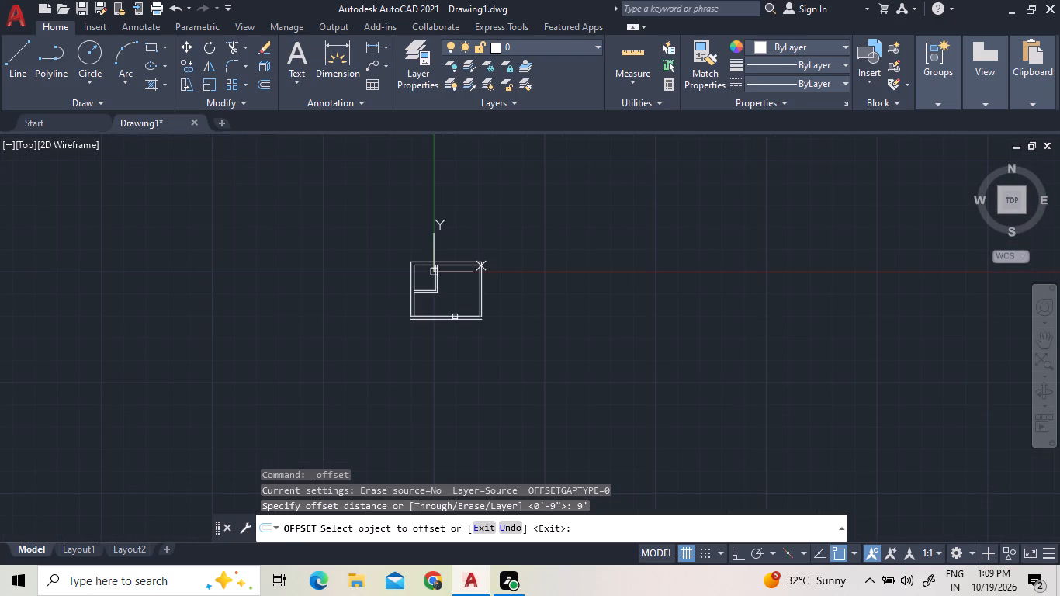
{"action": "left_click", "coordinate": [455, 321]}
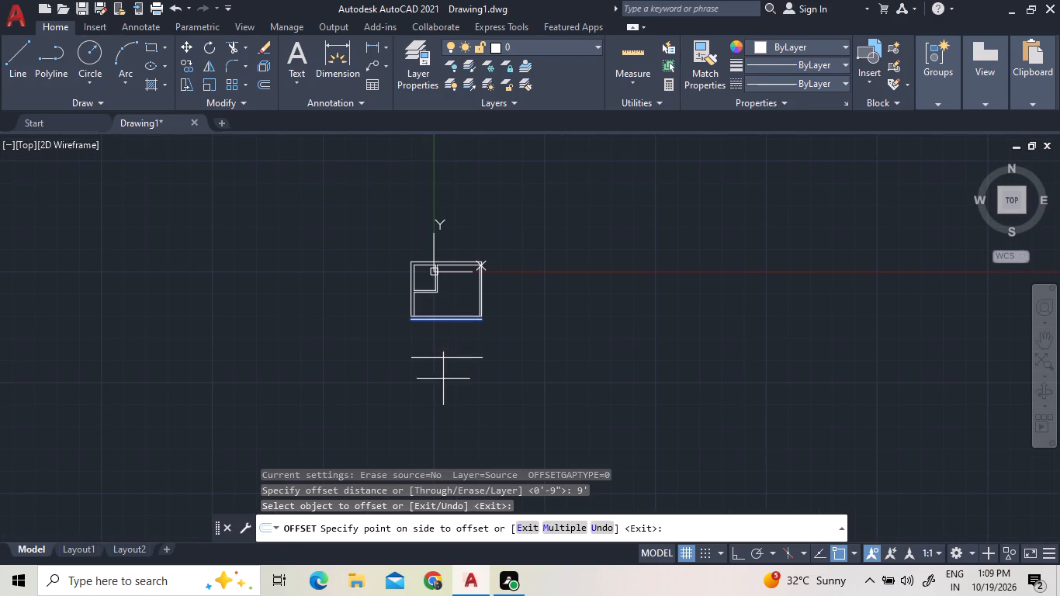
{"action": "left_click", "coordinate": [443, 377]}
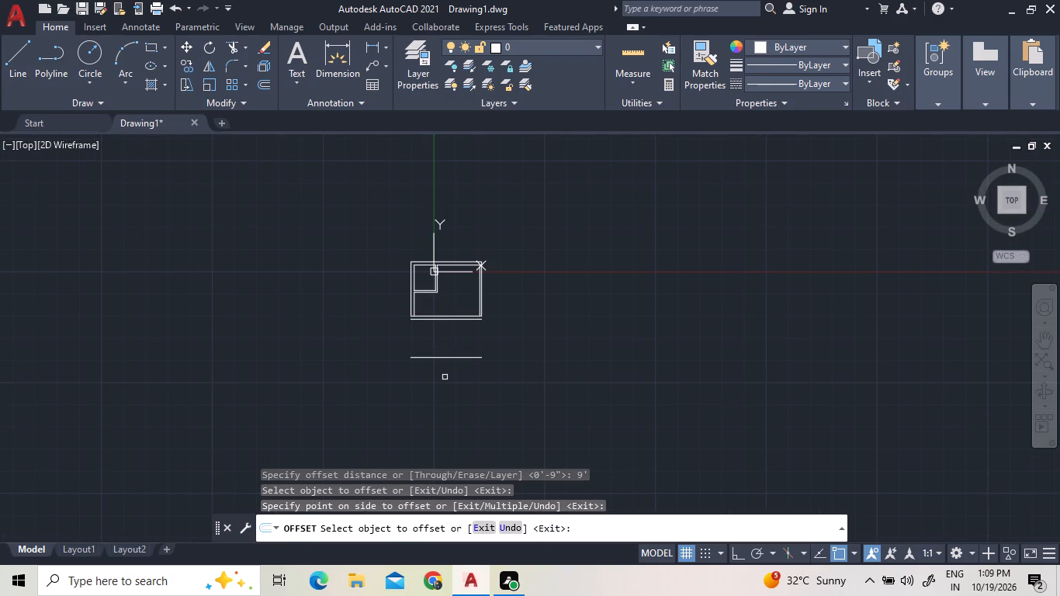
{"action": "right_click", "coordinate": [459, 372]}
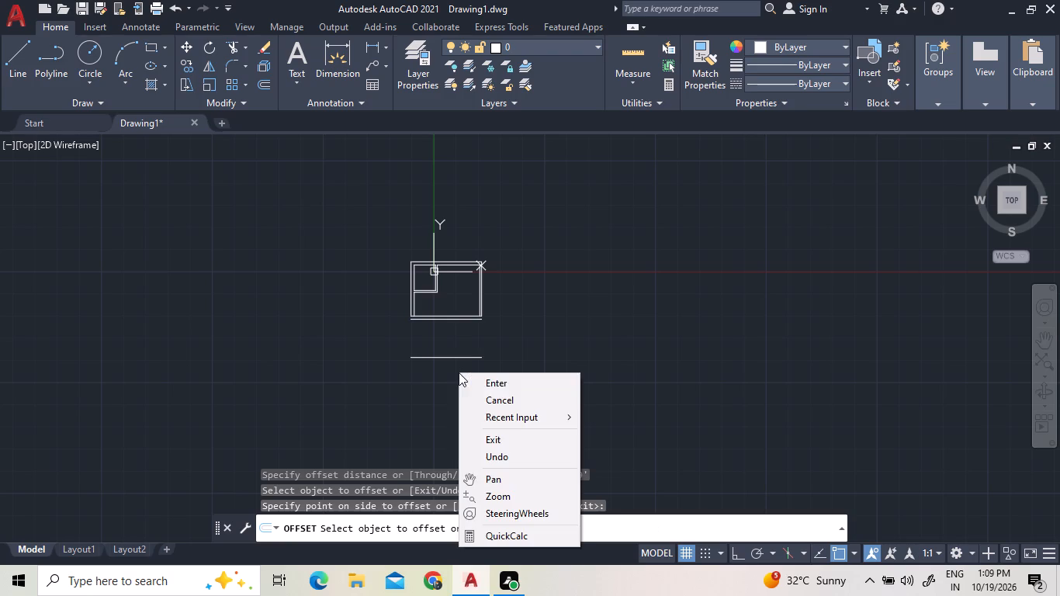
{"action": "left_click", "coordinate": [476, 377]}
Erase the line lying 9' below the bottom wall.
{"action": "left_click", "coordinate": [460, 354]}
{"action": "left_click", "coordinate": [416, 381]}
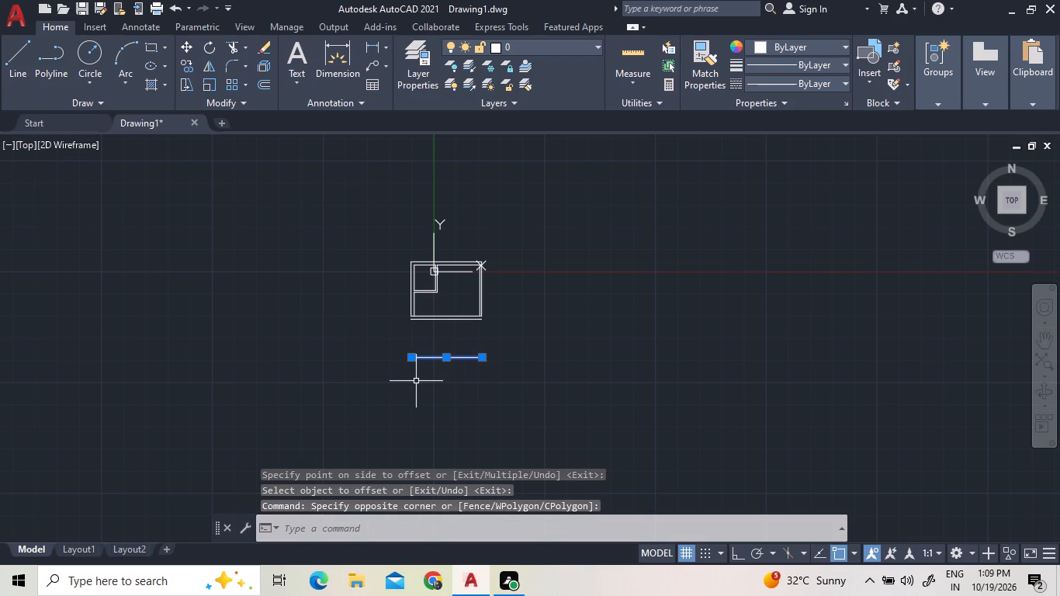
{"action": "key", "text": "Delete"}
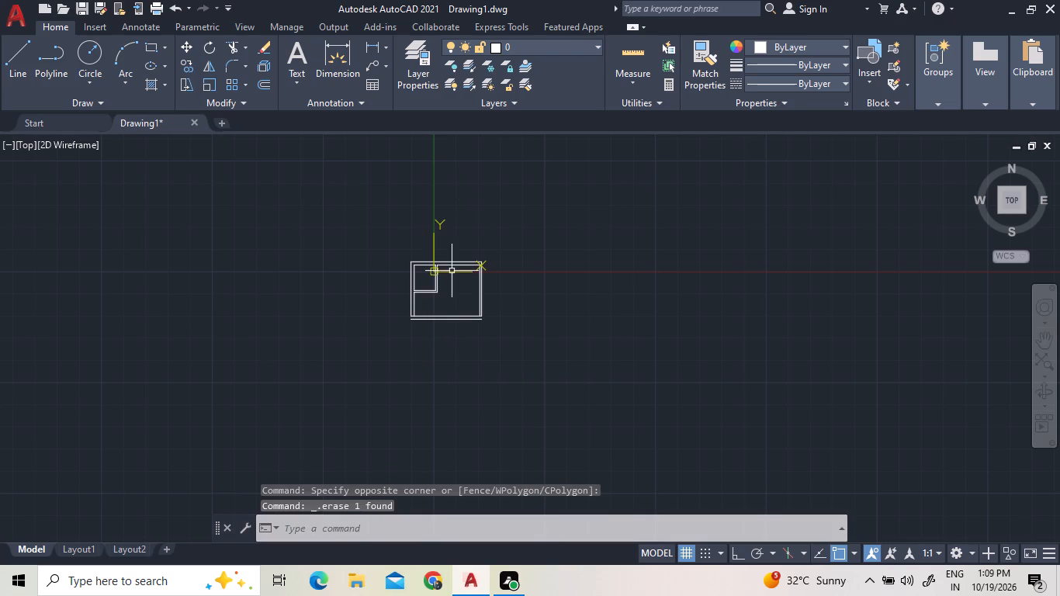
Offset the lower line of the 9" bottom wall 8' downward to set the next room's depth.
{"action": "scroll", "coordinate": [453, 273], "scroll_direction": "up", "scroll_amount": 2}
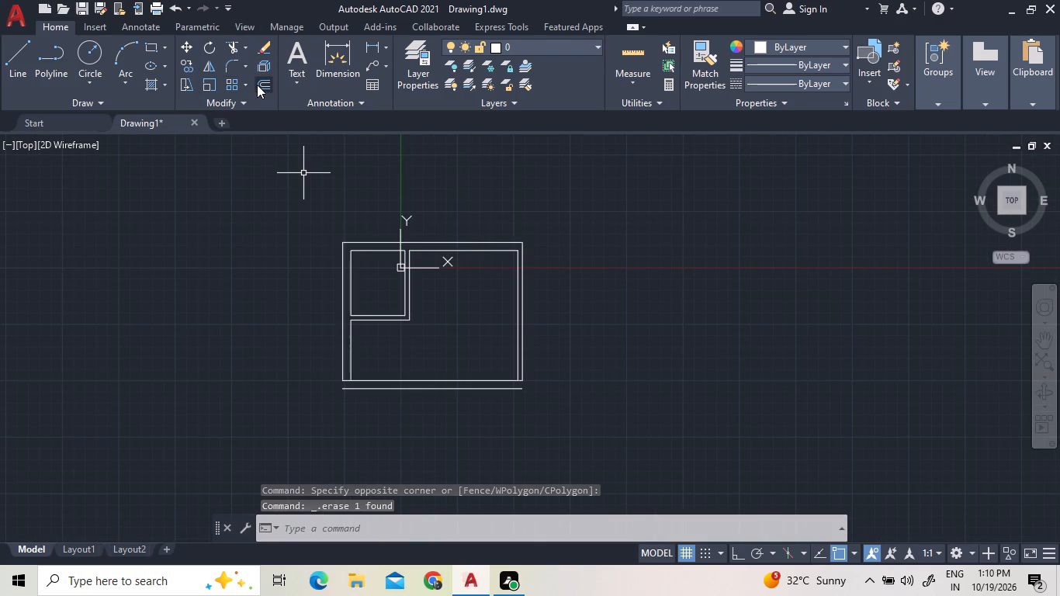
{"action": "left_click", "coordinate": [257, 85]}
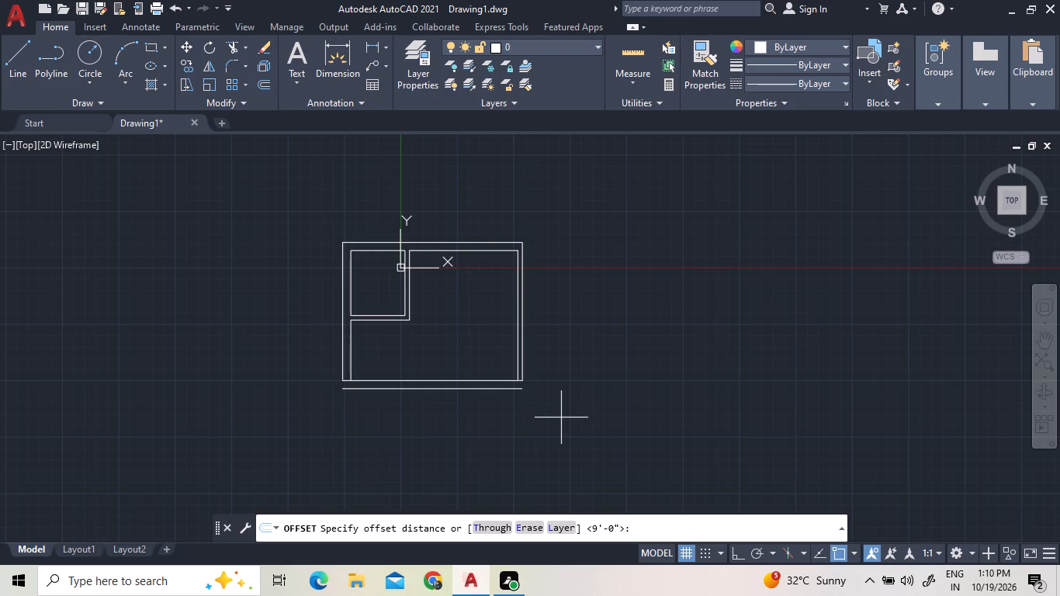
{"action": "type", "text": "8'"}
{"action": "key", "text": "Return"}
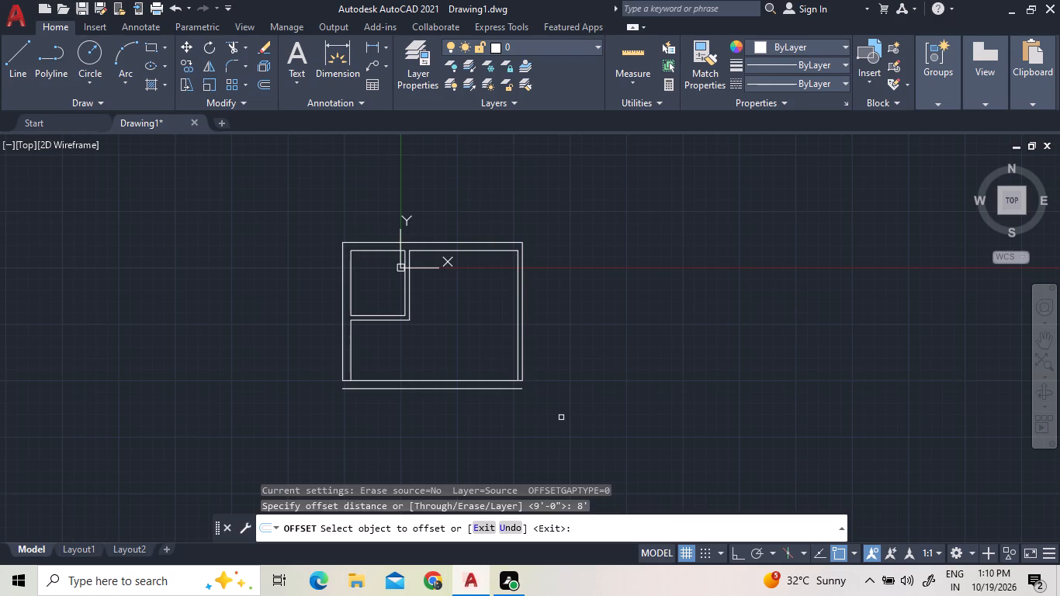
{"action": "left_click", "coordinate": [485, 389]}
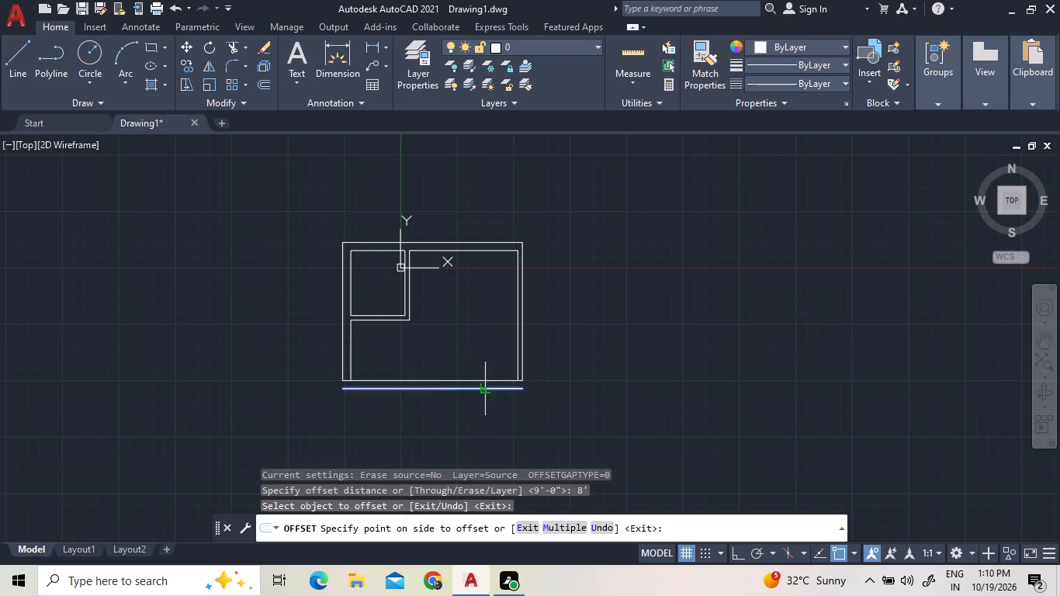
{"action": "left_click", "coordinate": [488, 424]}
Offset the line 8' below the bottom wall by 5" downward to make a partition wall.
{"action": "scroll", "coordinate": [445, 408], "scroll_direction": "down", "scroll_amount": 3}
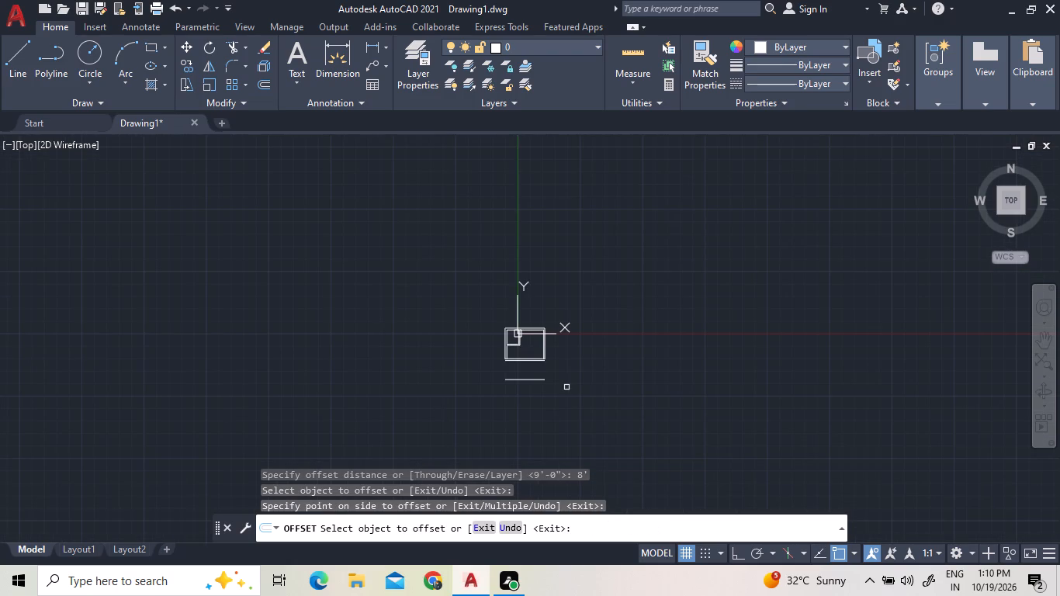
{"action": "scroll", "coordinate": [540, 392], "scroll_direction": "up", "scroll_amount": 3}
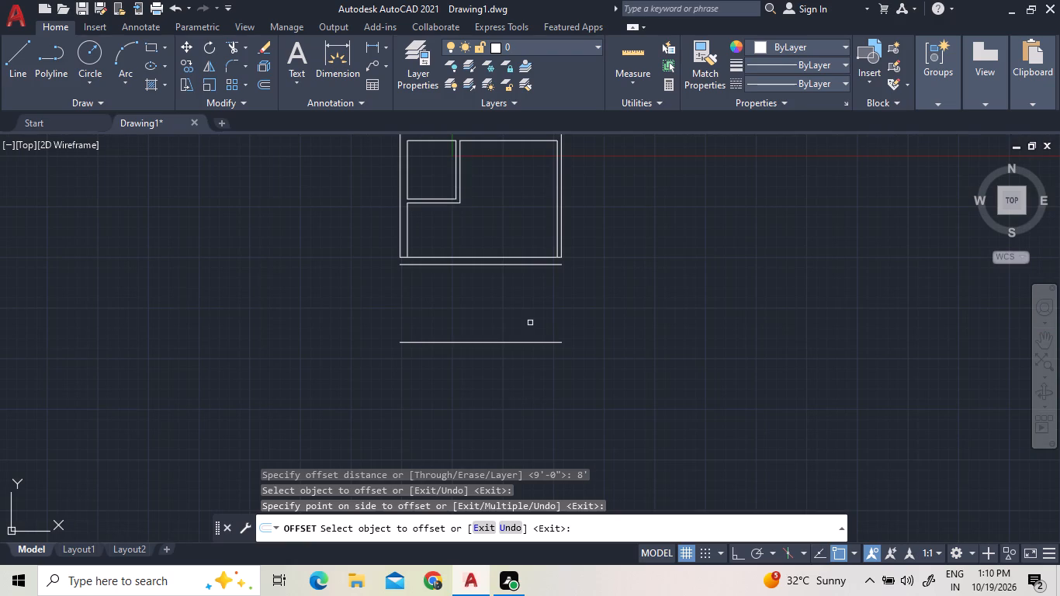
{"action": "left_click", "coordinate": [262, 84]}
{"action": "type", "text": "5\""}
{"action": "key", "text": "Return"}
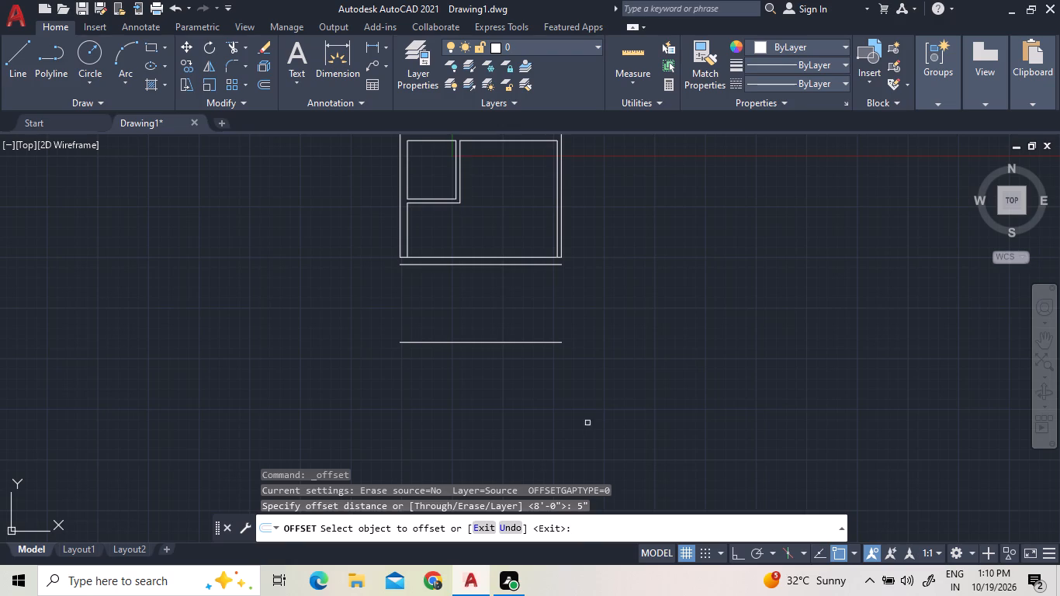
{"action": "left_click", "coordinate": [534, 341]}
{"action": "left_click", "coordinate": [528, 362]}
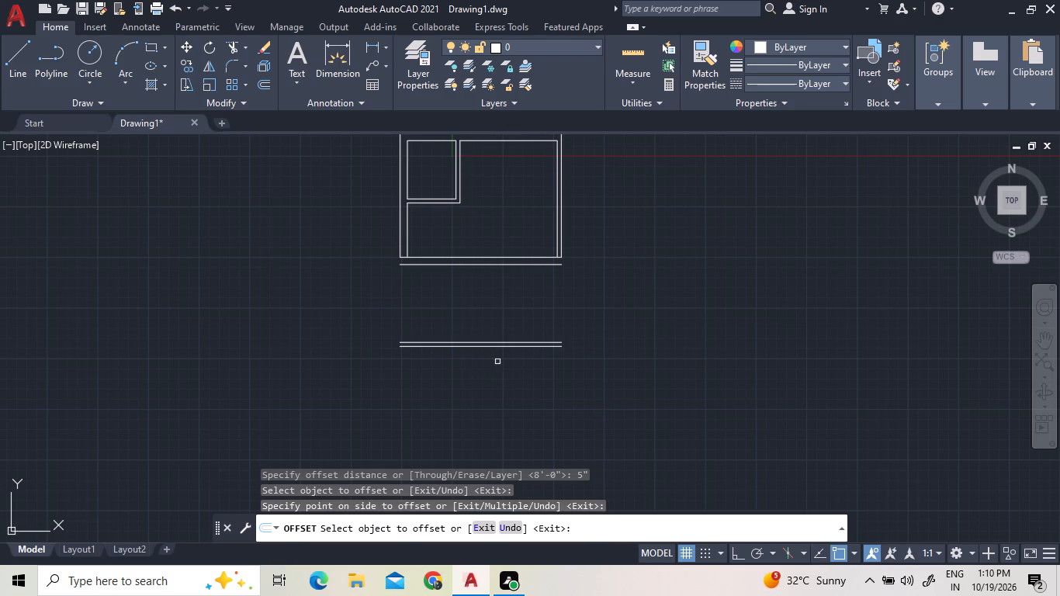
Offset the lower line of the new 5" partition 5' downward.
{"action": "left_click", "coordinate": [267, 83]}
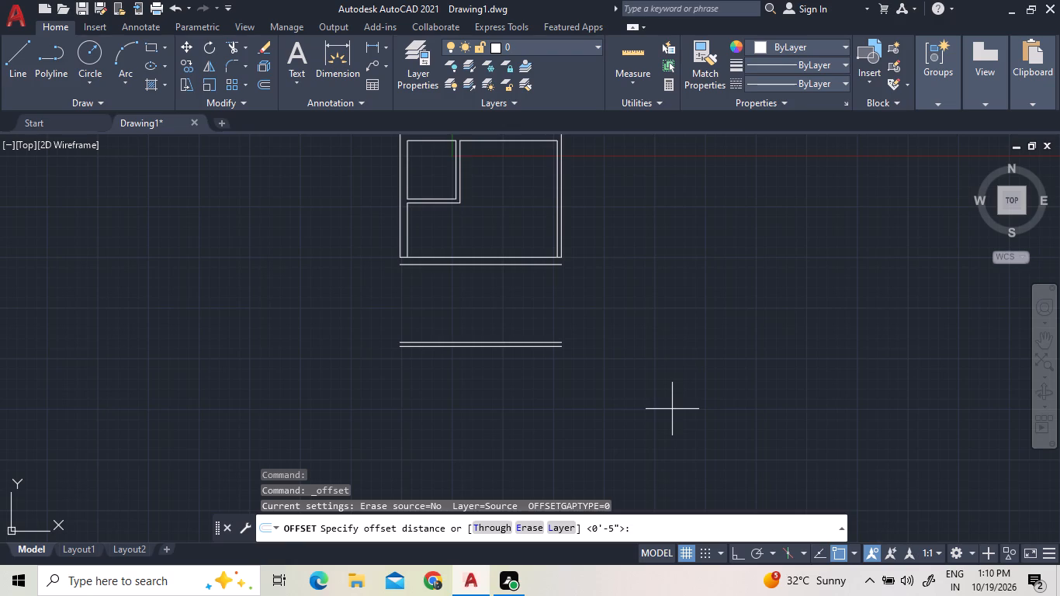
{"action": "type", "text": "7'"}
{"action": "key", "text": "BackSpace"}
{"action": "key", "text": "BackSpace"}
{"action": "type", "text": "5'"}
{"action": "key", "text": "Return"}
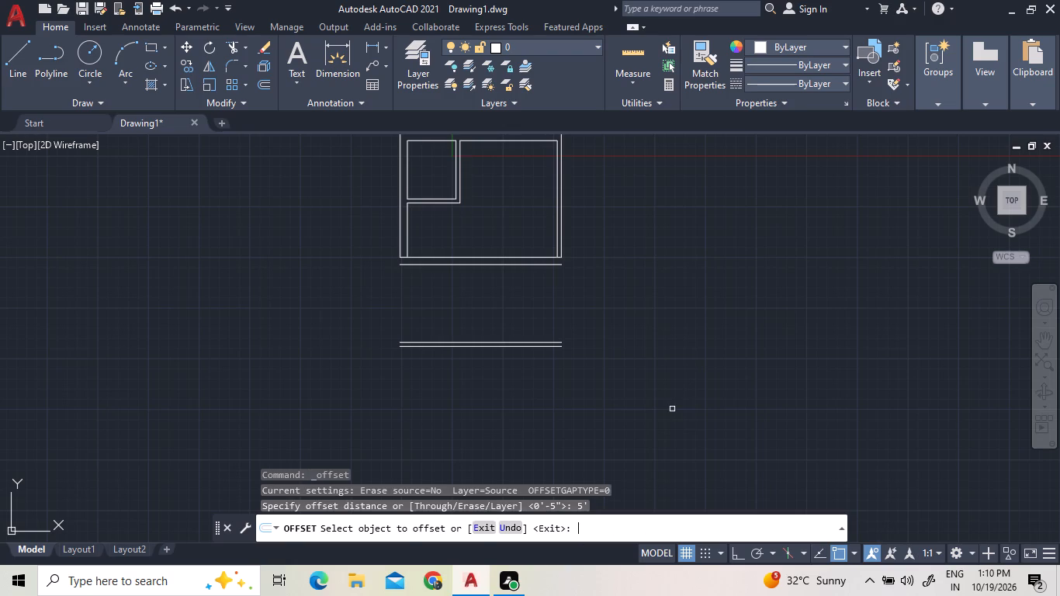
{"action": "left_click", "coordinate": [525, 348]}
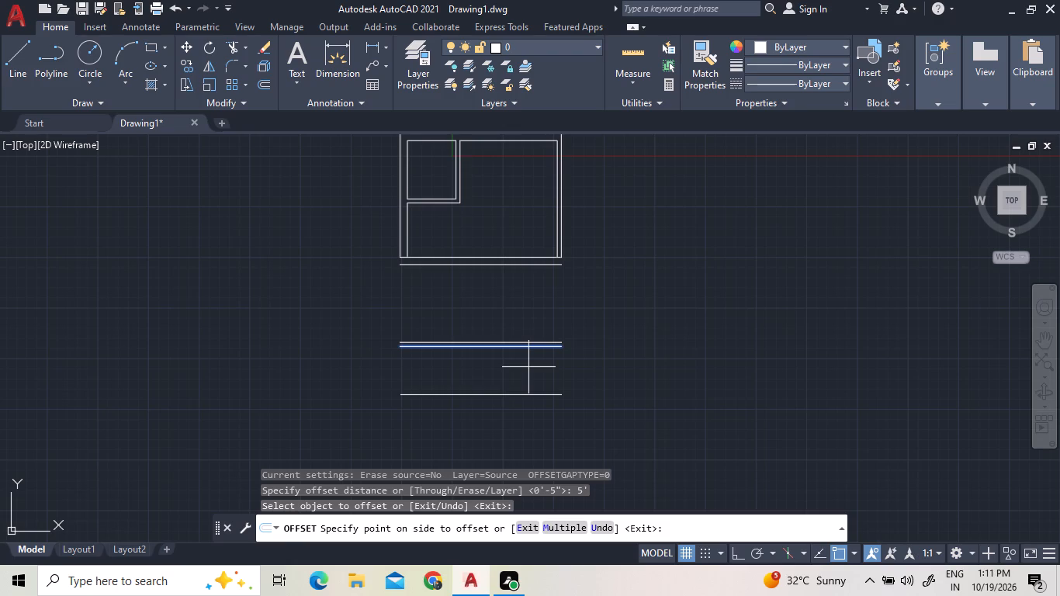
{"action": "left_click", "coordinate": [528, 367]}
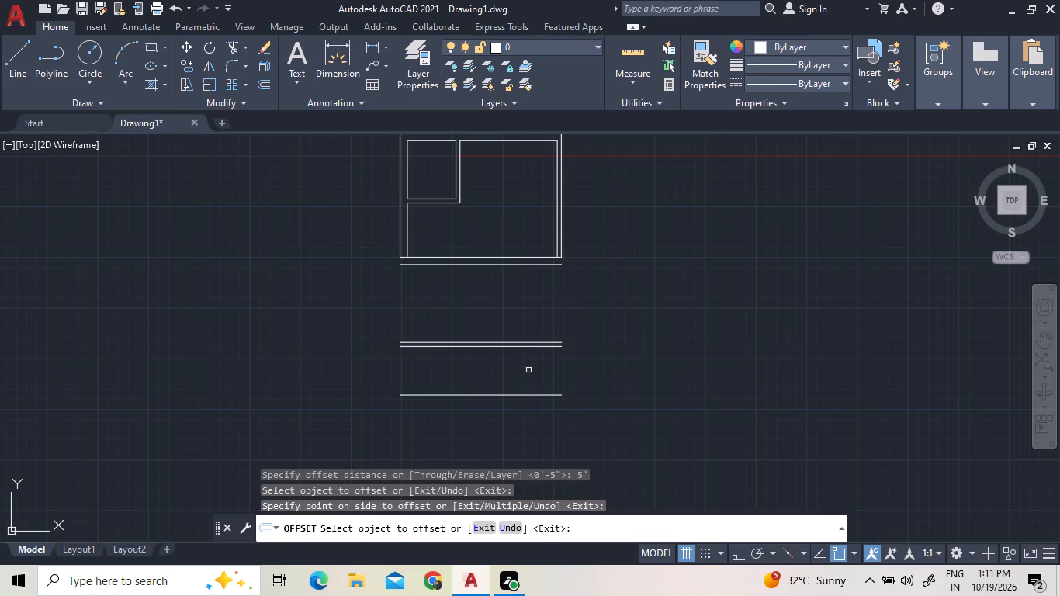
Offset the lowest line 5" downward to make a second partition wall.
{"action": "left_click", "coordinate": [262, 83]}
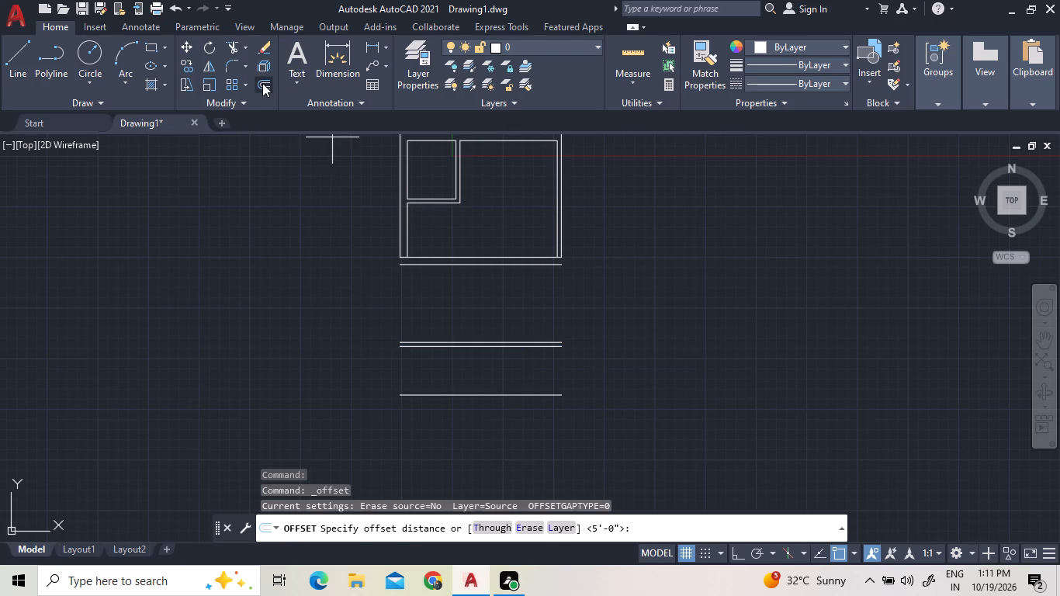
{"action": "type", "text": "5\""}
{"action": "key", "text": "Return"}
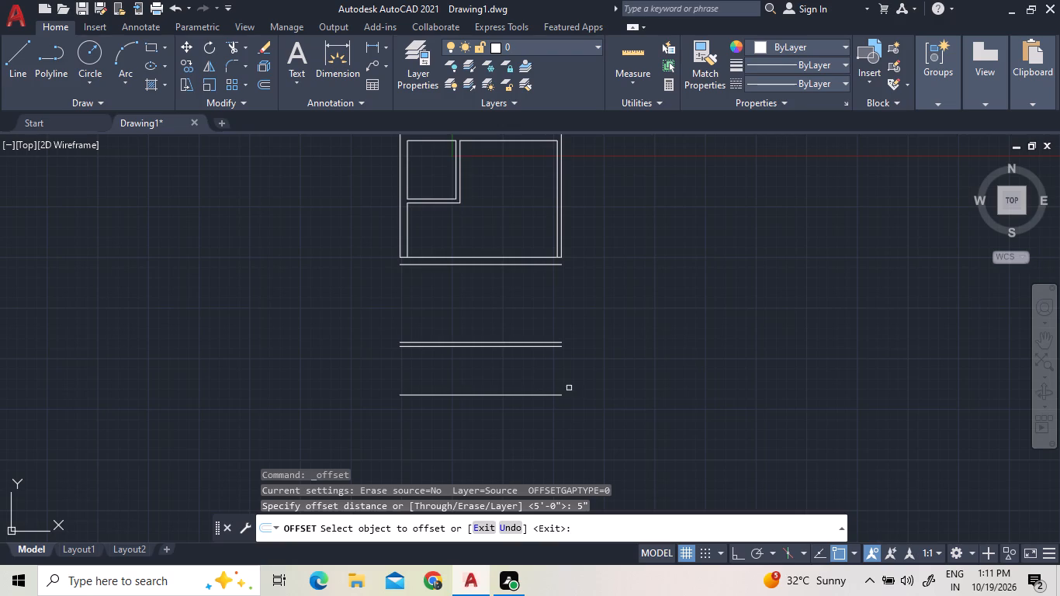
{"action": "left_click", "coordinate": [522, 395]}
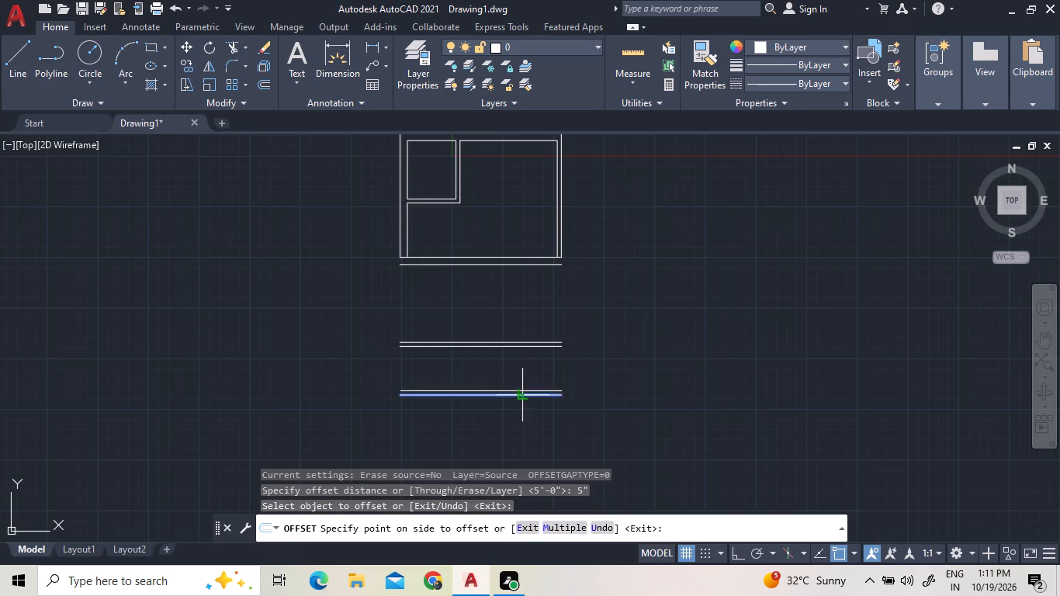
{"action": "left_click", "coordinate": [524, 410]}
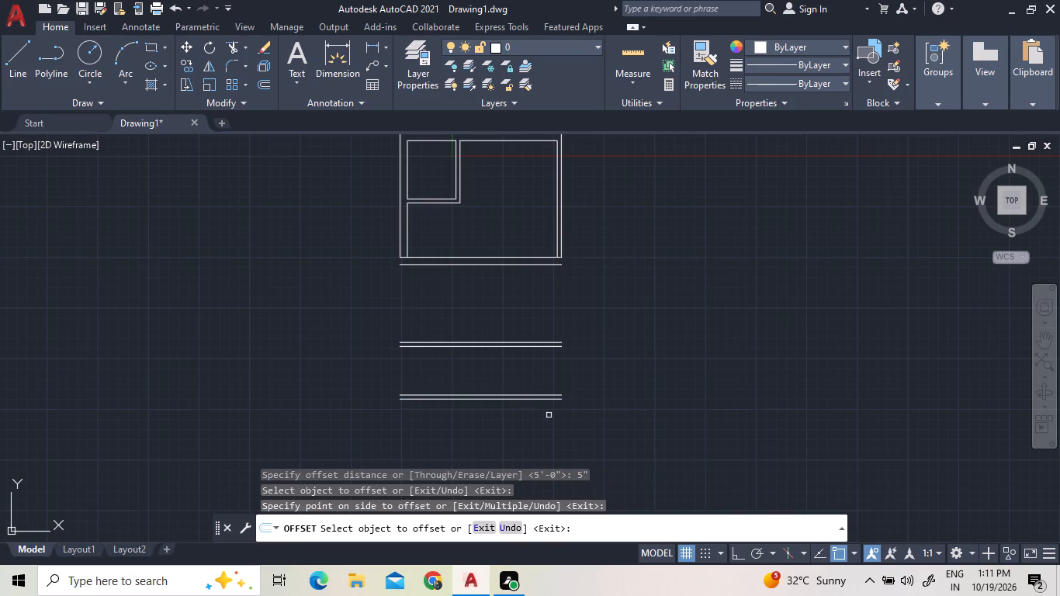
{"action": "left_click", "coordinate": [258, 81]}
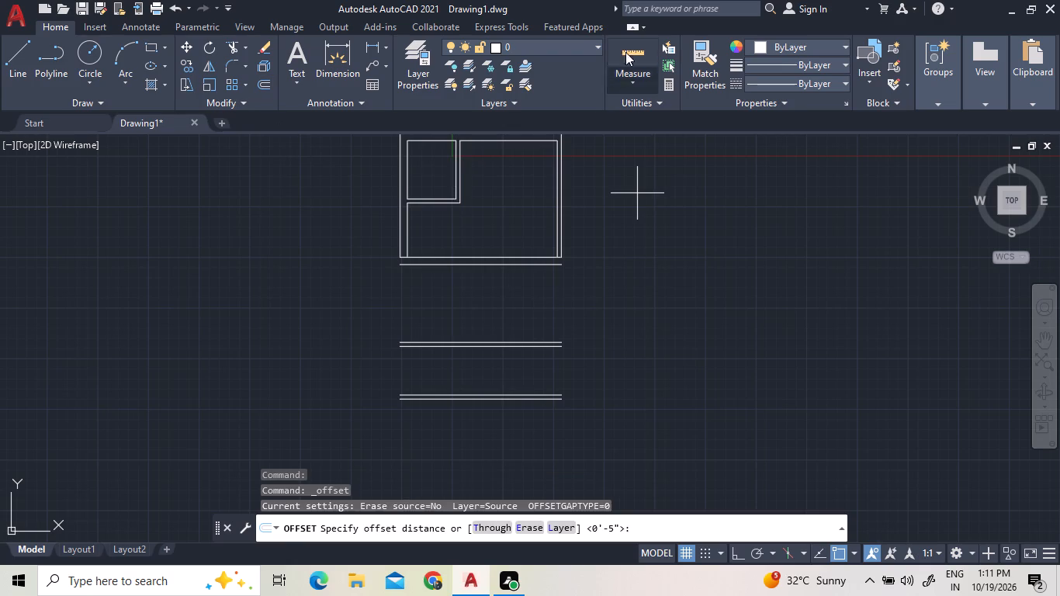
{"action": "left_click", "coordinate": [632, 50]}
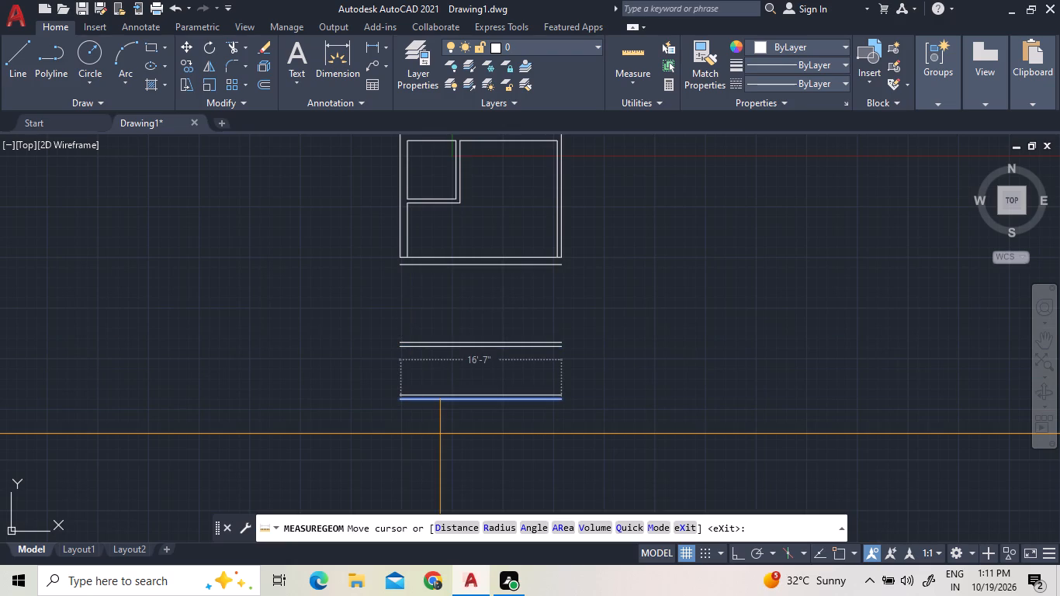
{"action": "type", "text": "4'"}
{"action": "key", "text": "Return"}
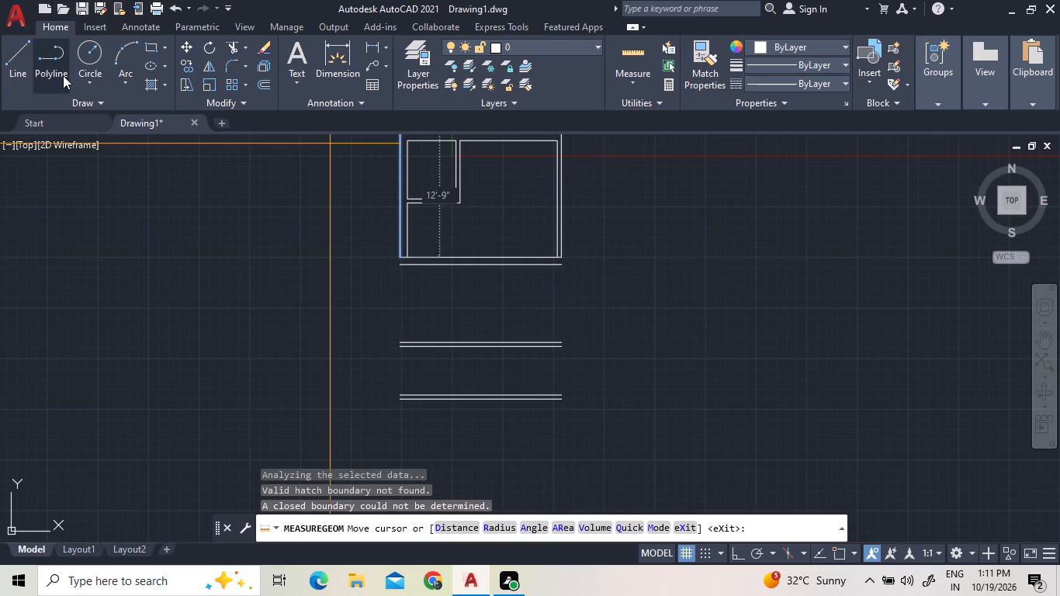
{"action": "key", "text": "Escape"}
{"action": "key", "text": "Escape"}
Offset the lower line of the second 5" partition 4' downward to set the last space's depth.
{"action": "scroll", "coordinate": [63, 75], "scroll_direction": "up", "scroll_amount": 1}
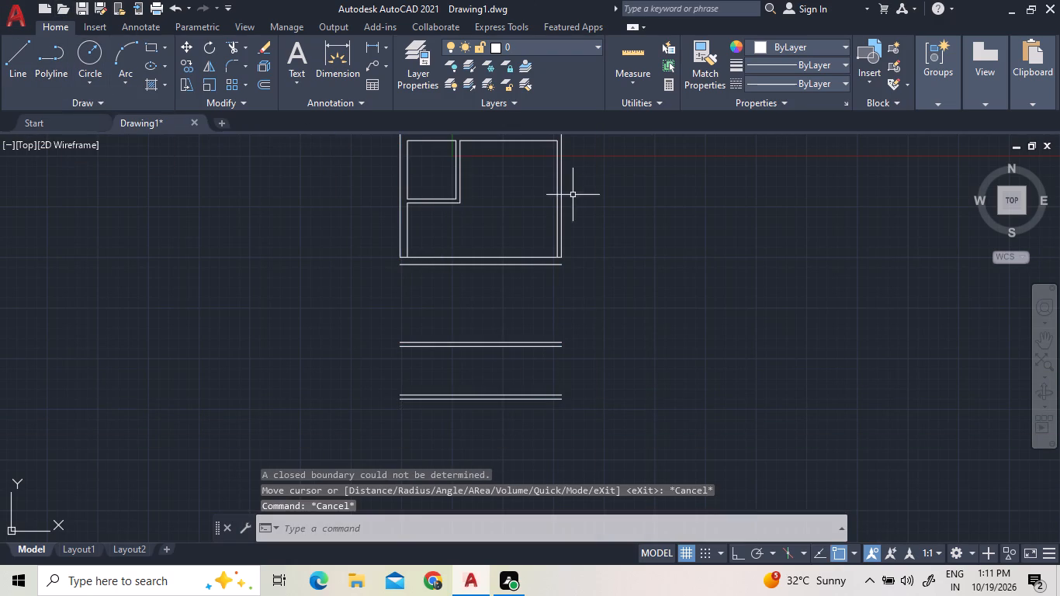
{"action": "scroll", "coordinate": [614, 234], "scroll_direction": "down", "scroll_amount": 2}
{"action": "scroll", "coordinate": [596, 303], "scroll_direction": "up", "scroll_amount": 2}
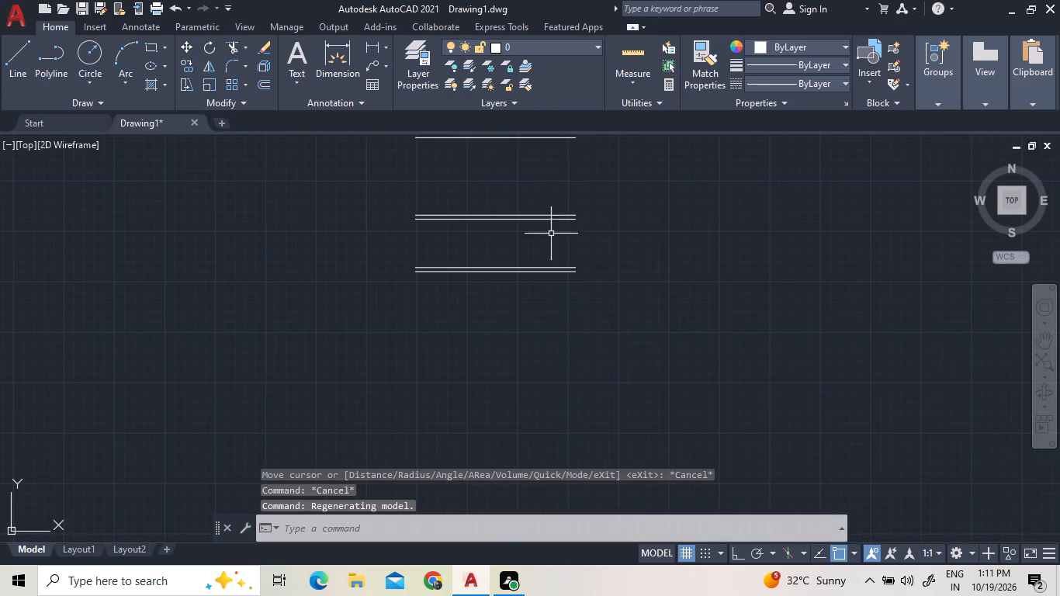
{"action": "scroll", "coordinate": [560, 251], "scroll_direction": "down", "scroll_amount": 1}
{"action": "scroll", "coordinate": [554, 203], "scroll_direction": "up", "scroll_amount": 2}
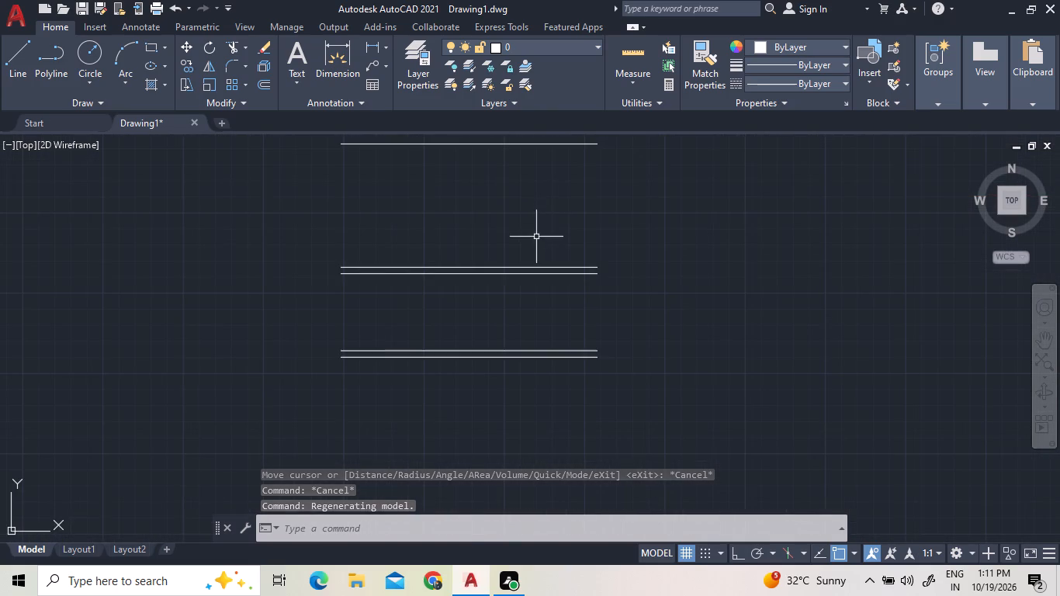
{"action": "left_click", "coordinate": [259, 88]}
{"action": "type", "text": "4'"}
{"action": "key", "text": "Return"}
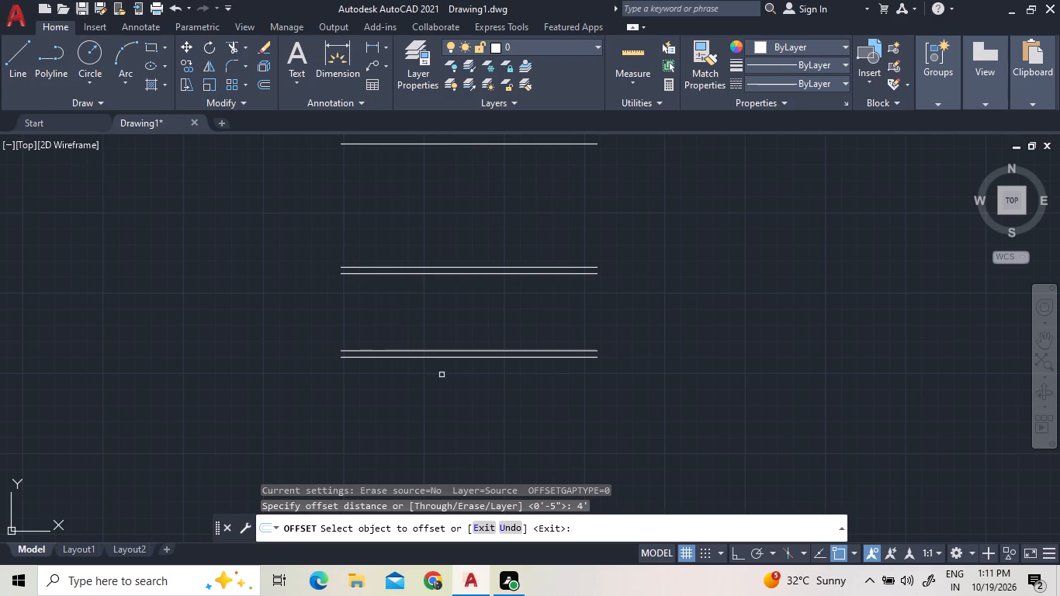
{"action": "left_click", "coordinate": [466, 359]}
{"action": "left_click", "coordinate": [466, 401]}
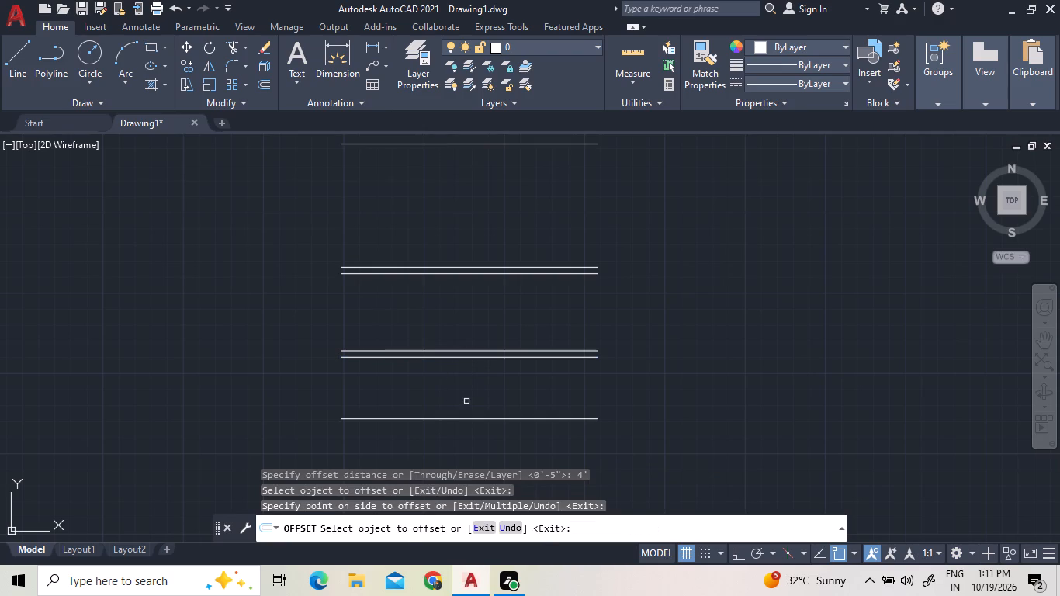
Offset the new lowest line 9" downward to make the bottom outer wall.
{"action": "scroll", "coordinate": [480, 407], "scroll_direction": "down", "scroll_amount": 1}
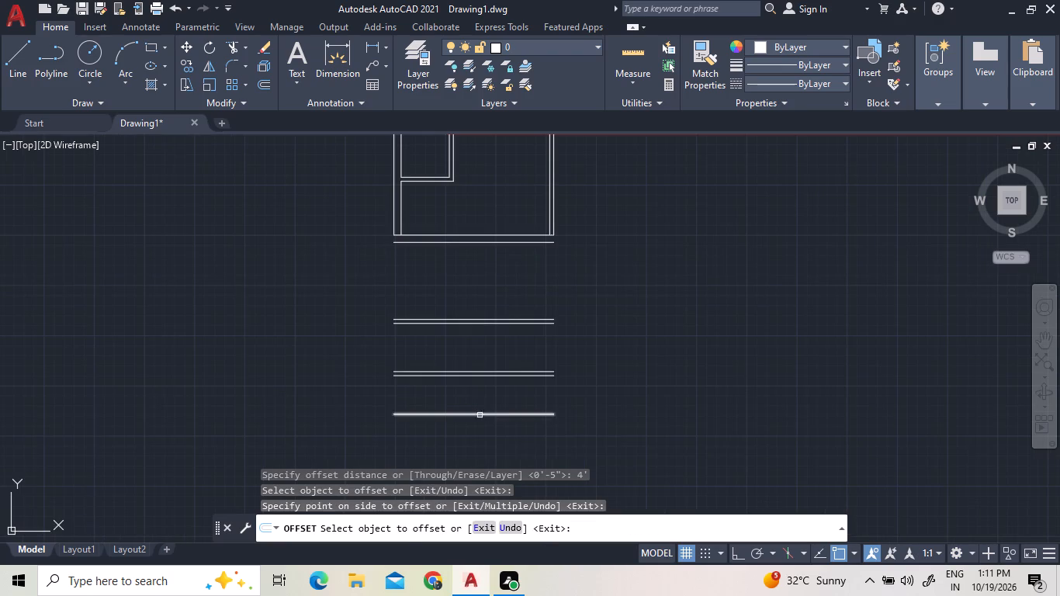
{"action": "left_click", "coordinate": [269, 78]}
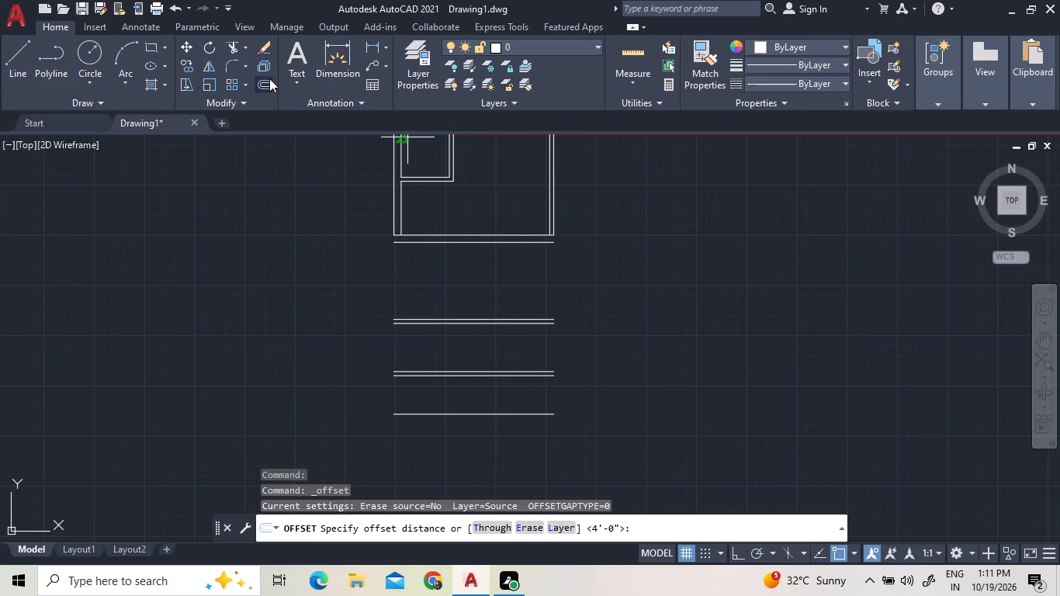
{"action": "type", "text": "9\""}
{"action": "key", "text": "Return"}
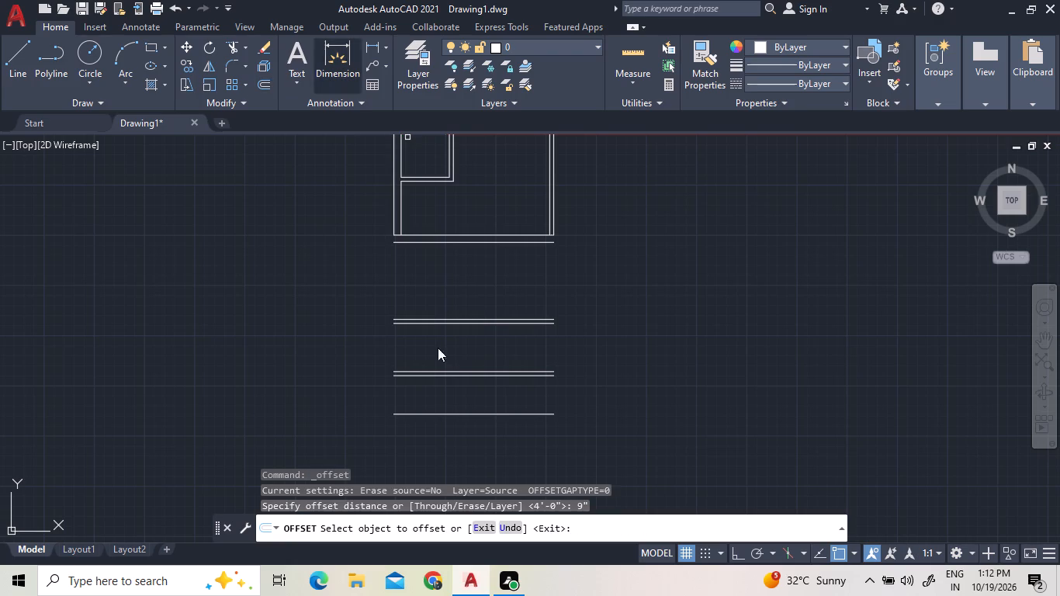
{"action": "left_click", "coordinate": [455, 414]}
{"action": "left_click", "coordinate": [445, 448]}
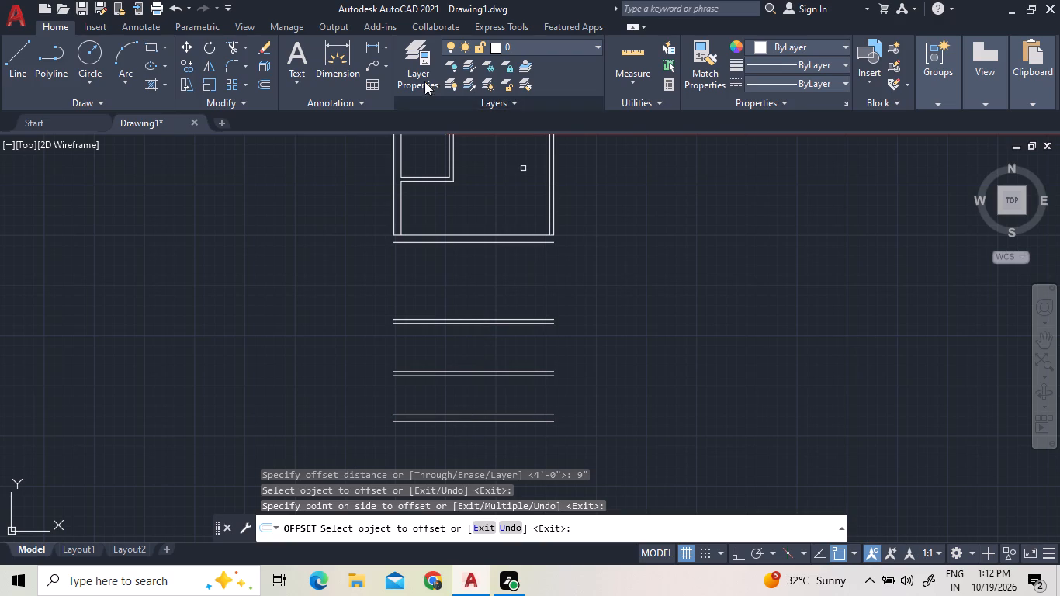
Extend both lines of the right-hand outer wall down through the 8' deep space to the first 5" partition.
{"action": "left_click", "coordinate": [247, 48]}
{"action": "left_click", "coordinate": [277, 95]}
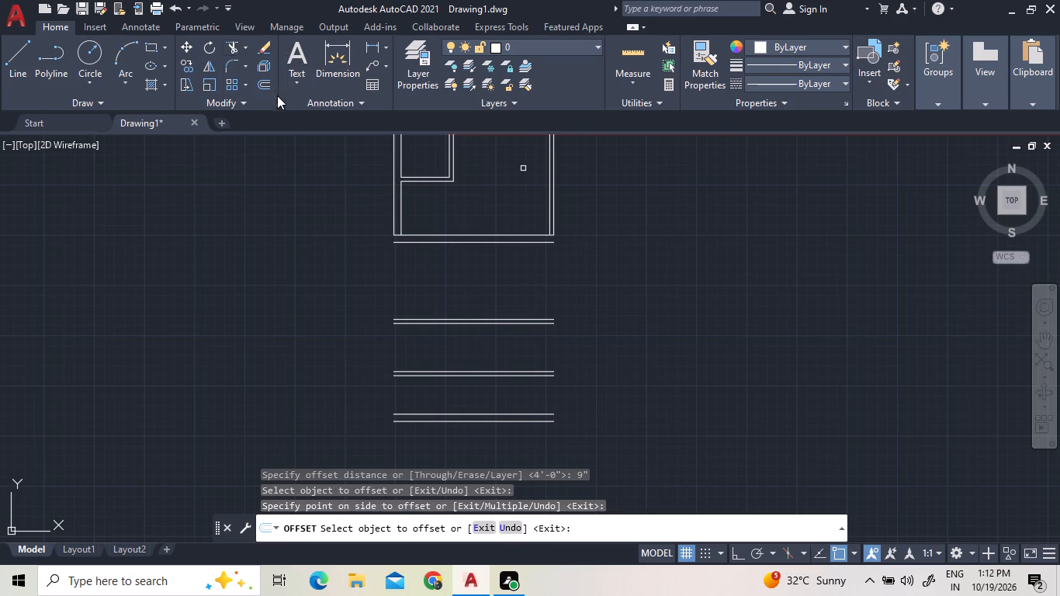
{"action": "left_click", "coordinate": [601, 223]}
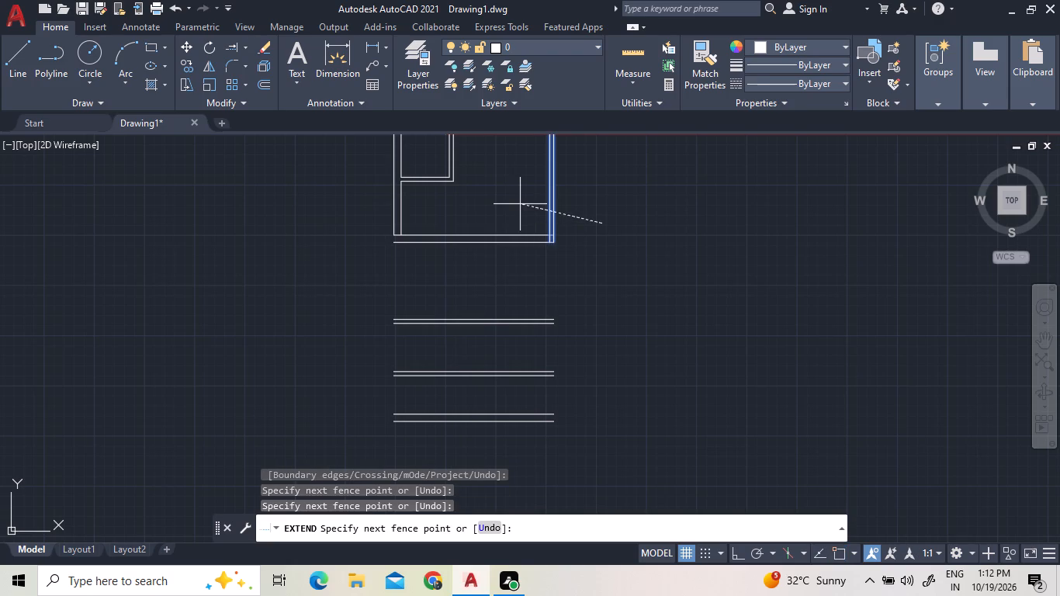
{"action": "left_click", "coordinate": [520, 204]}
{"action": "left_click", "coordinate": [744, 240]}
{"action": "left_click", "coordinate": [512, 202]}
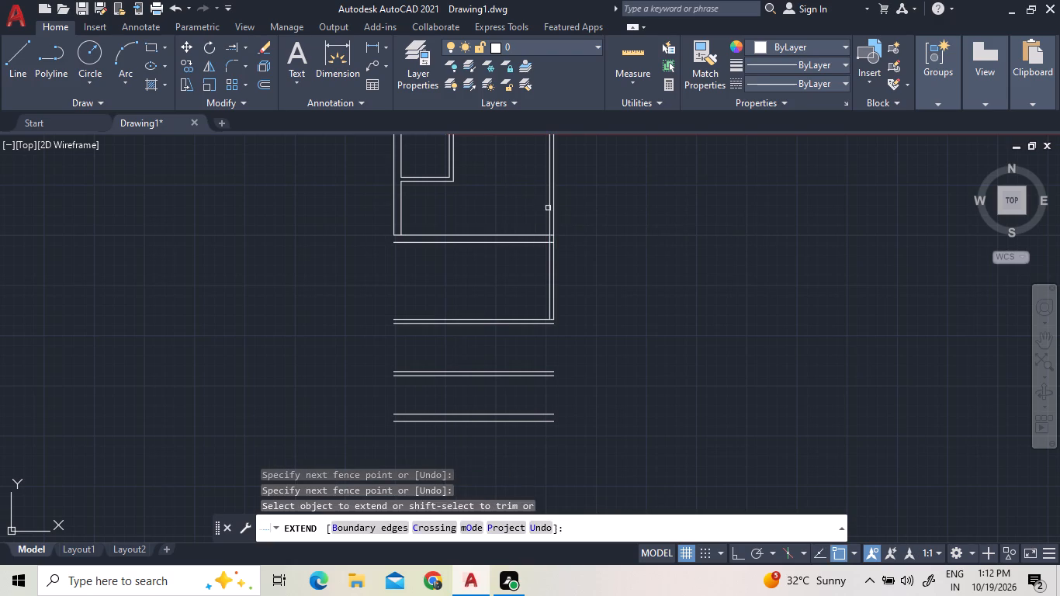
{"action": "left_click", "coordinate": [667, 230]}
{"action": "left_click", "coordinate": [495, 194]}
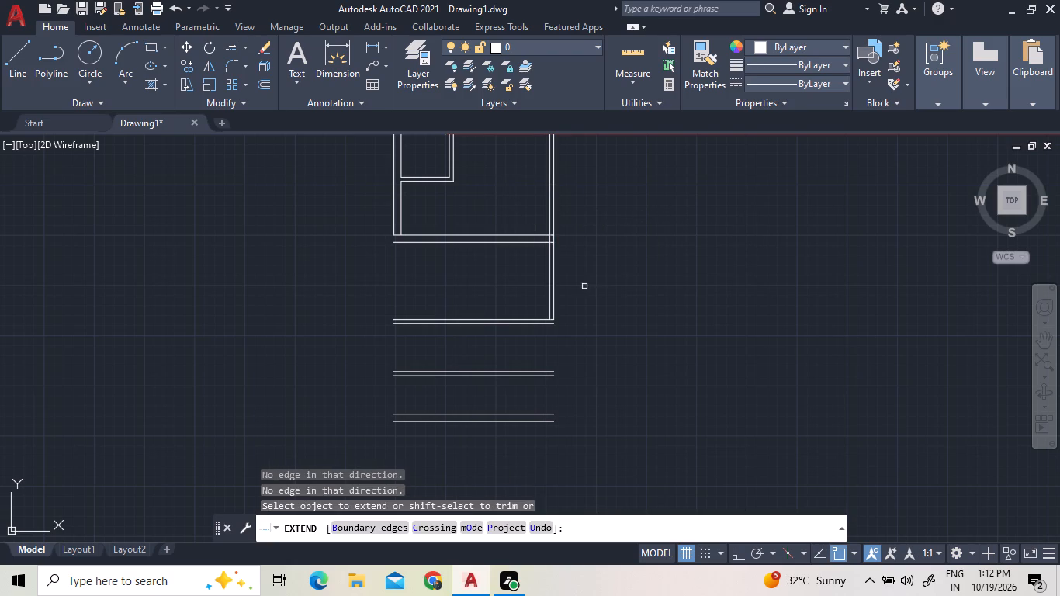
Extend both right-hand wall lines further down across the two partitions to the lowest line of the bottom wall.
{"action": "left_click", "coordinate": [584, 286]}
{"action": "left_click", "coordinate": [532, 288]}
{"action": "left_click", "coordinate": [718, 329]}
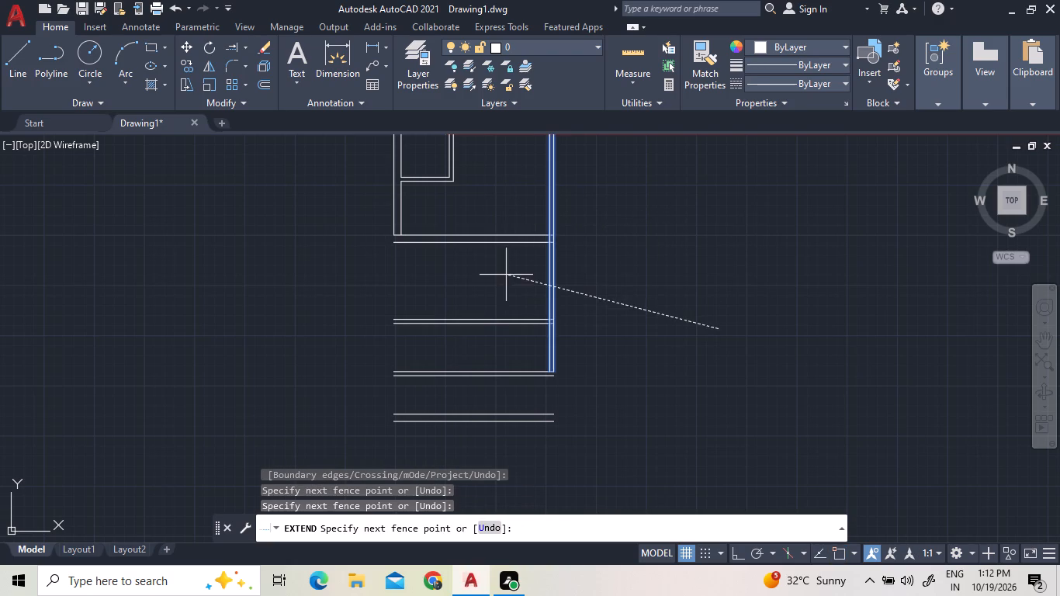
{"action": "left_click", "coordinate": [506, 275]}
{"action": "left_click", "coordinate": [792, 340]}
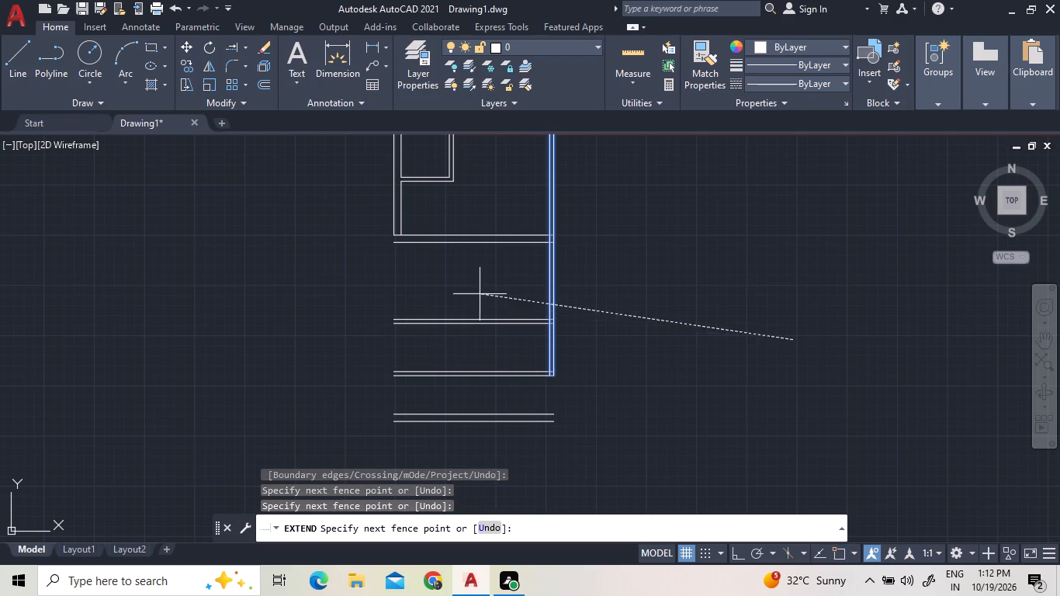
{"action": "left_click", "coordinate": [480, 294]}
{"action": "left_click", "coordinate": [620, 367]}
{"action": "left_click", "coordinate": [522, 348]}
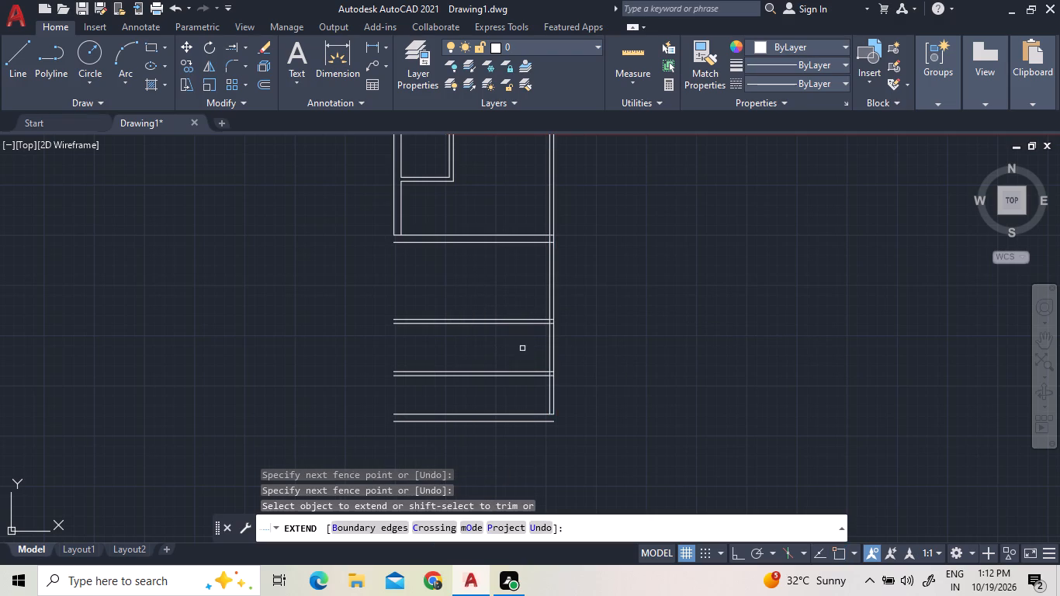
{"action": "left_click", "coordinate": [581, 404]}
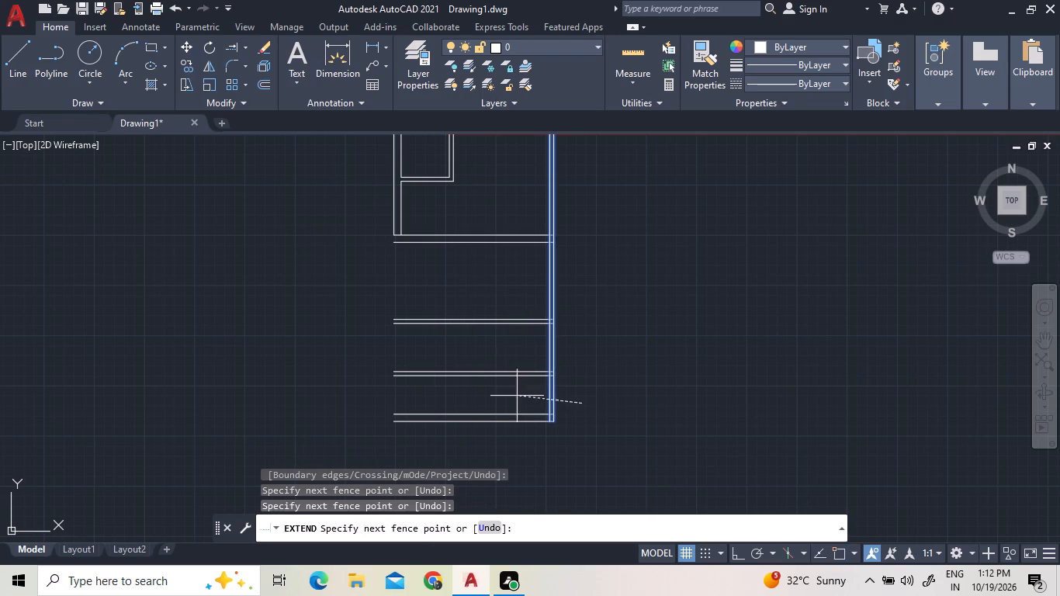
{"action": "left_click", "coordinate": [511, 398]}
{"action": "right_click", "coordinate": [511, 398]}
{"action": "left_click", "coordinate": [480, 386]}
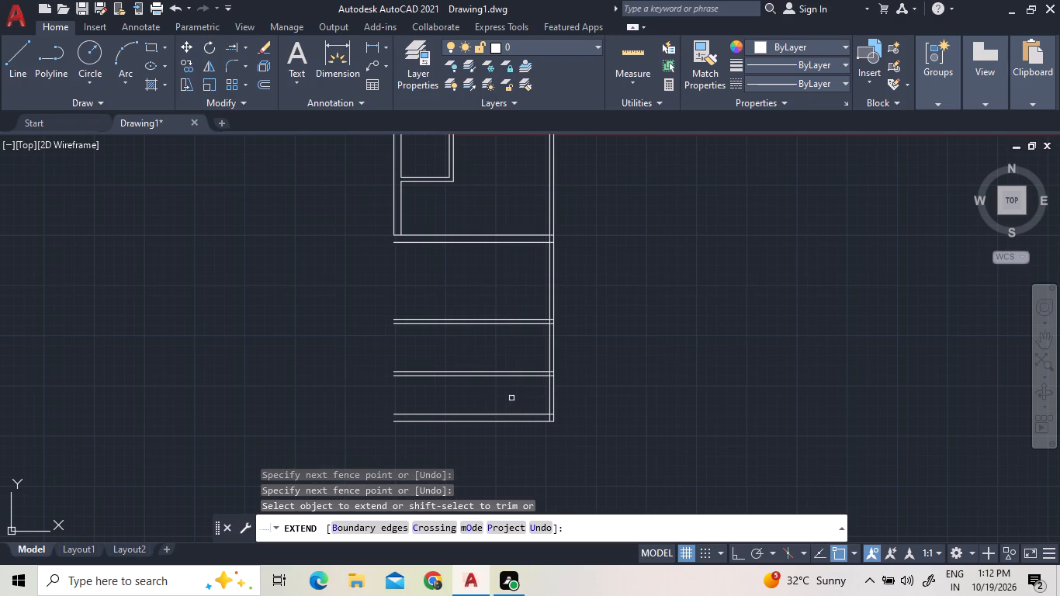
Extend the outer line of the left-hand wall down to the lowest line of the 9" bottom wall.
{"action": "left_click", "coordinate": [417, 213]}
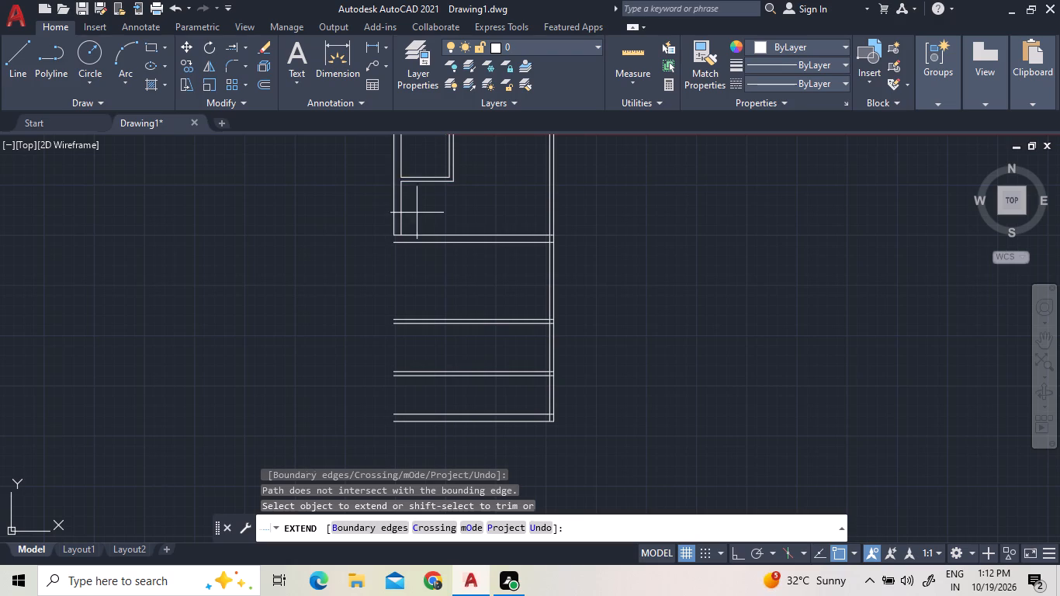
{"action": "left_click", "coordinate": [313, 246]}
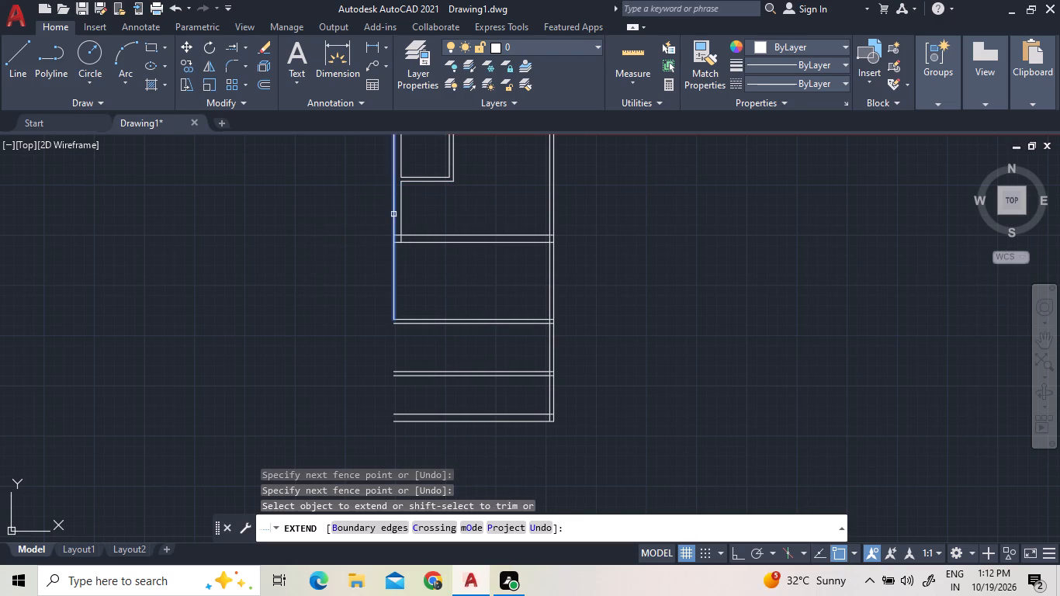
{"action": "double_click", "coordinate": [392, 220]}
{"action": "left_click", "coordinate": [392, 220]}
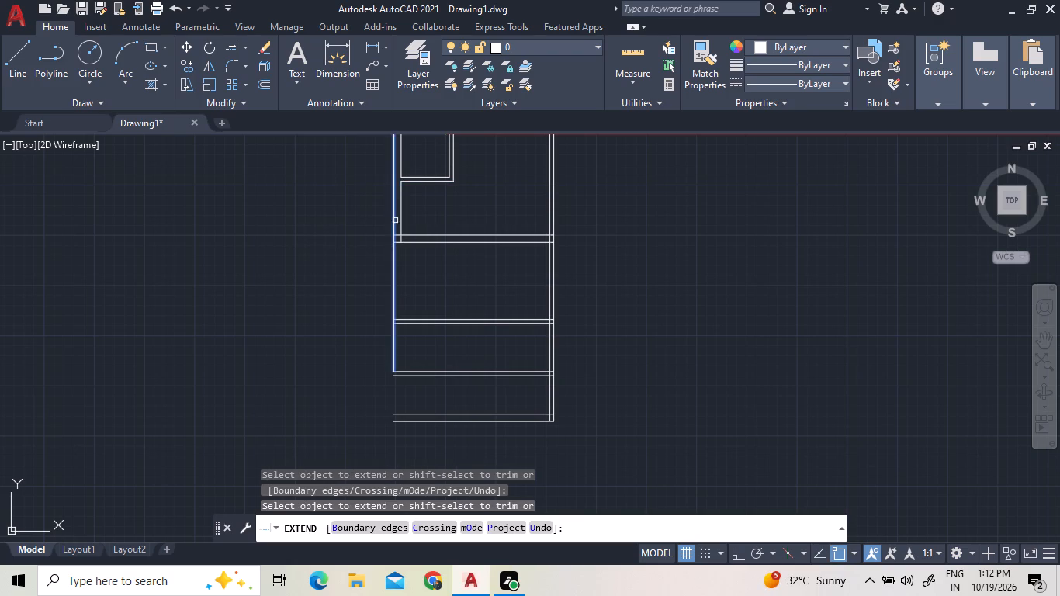
{"action": "left_click", "coordinate": [393, 301]}
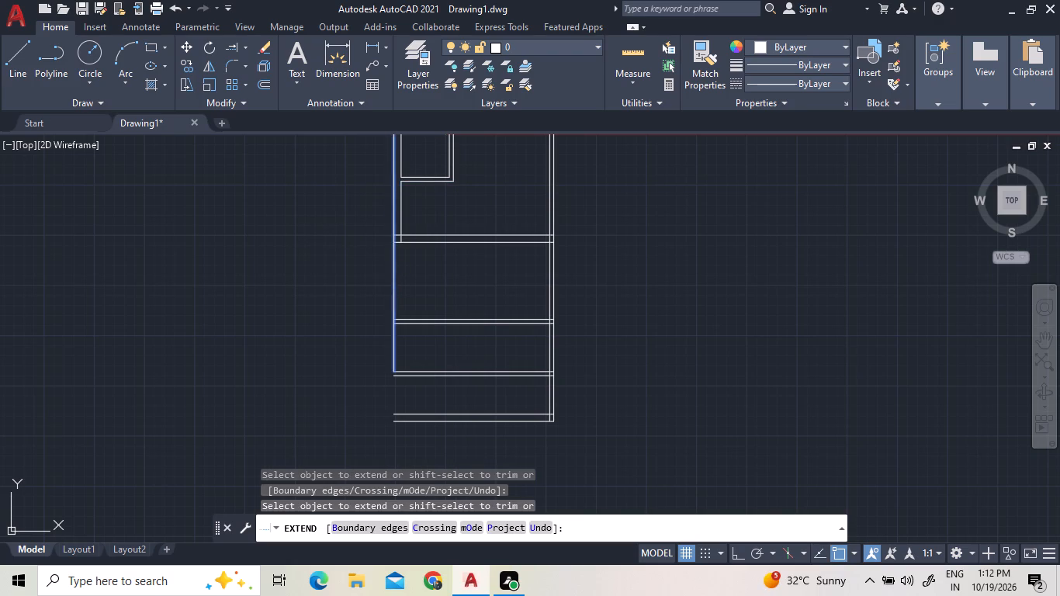
{"action": "left_click", "coordinate": [393, 301]}
{"action": "double_click", "coordinate": [393, 301]}
{"action": "double_click", "coordinate": [393, 301]}
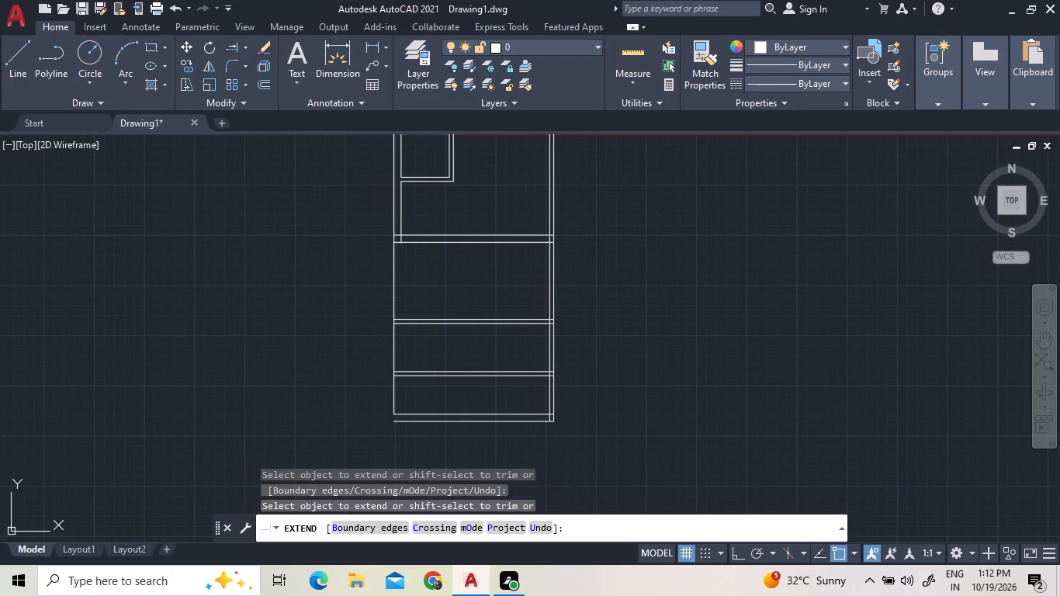
Extend the inner line of the left-hand wall down across the partitions to the lowest line of the bottom wall.
{"action": "triple_click", "coordinate": [402, 228]}
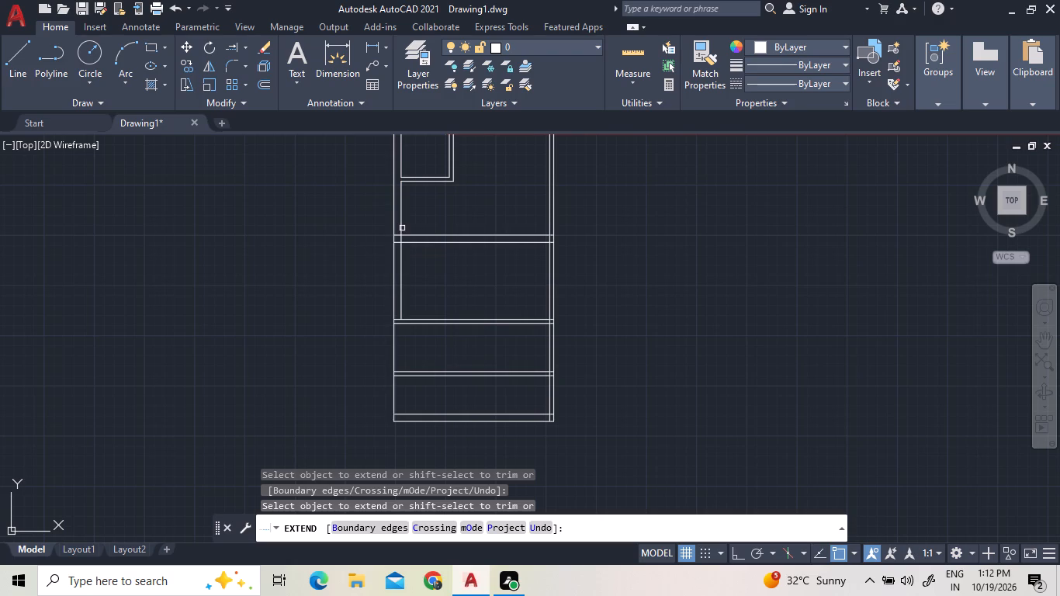
{"action": "double_click", "coordinate": [402, 228]}
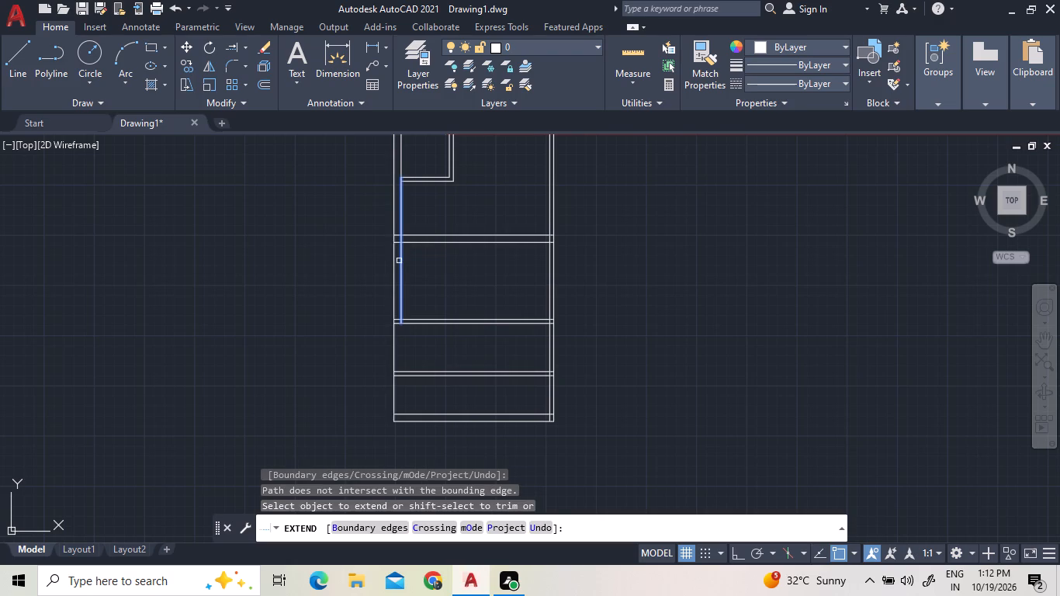
{"action": "left_click", "coordinate": [400, 262]}
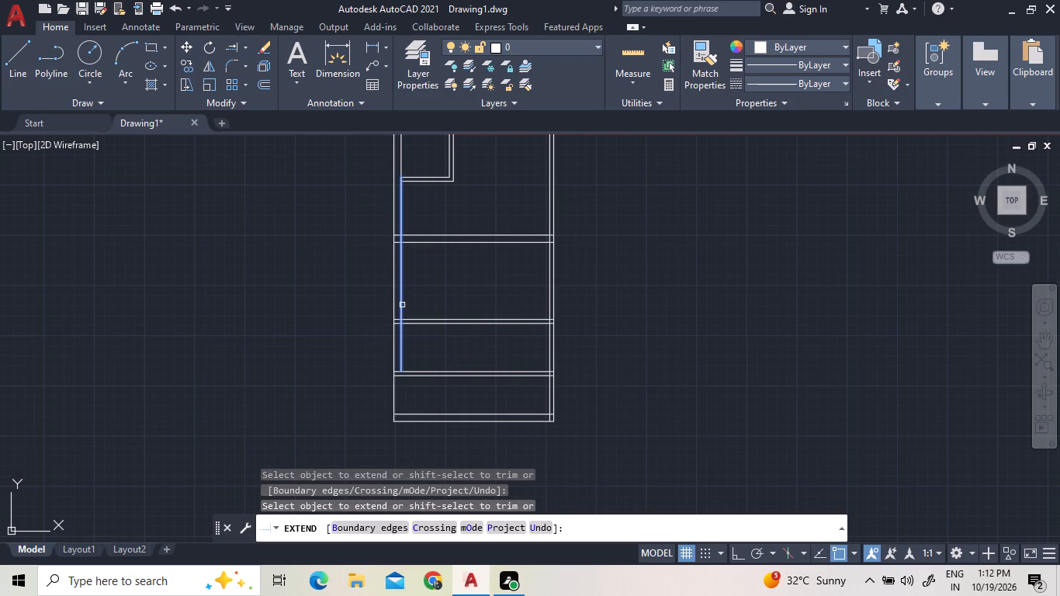
{"action": "left_click", "coordinate": [402, 305]}
{"action": "left_click", "coordinate": [400, 339]}
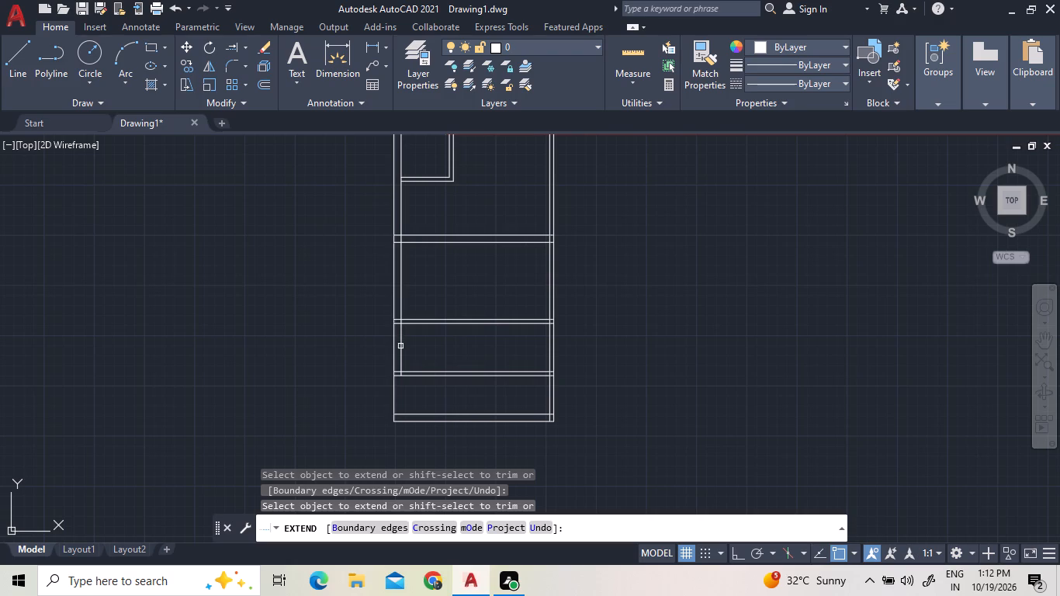
{"action": "left_click", "coordinate": [400, 351]}
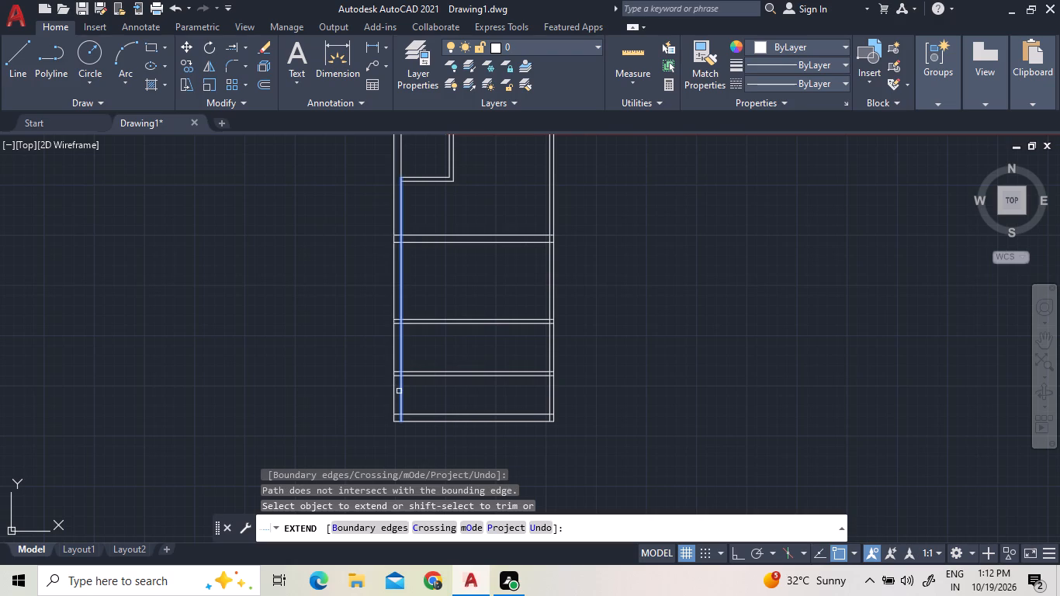
{"action": "left_click", "coordinate": [399, 391]}
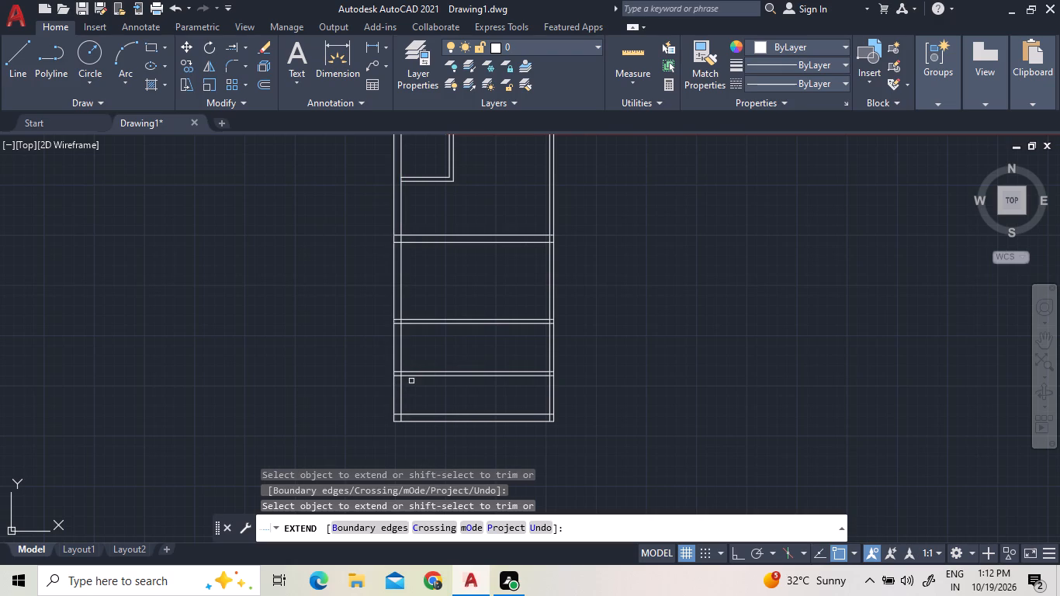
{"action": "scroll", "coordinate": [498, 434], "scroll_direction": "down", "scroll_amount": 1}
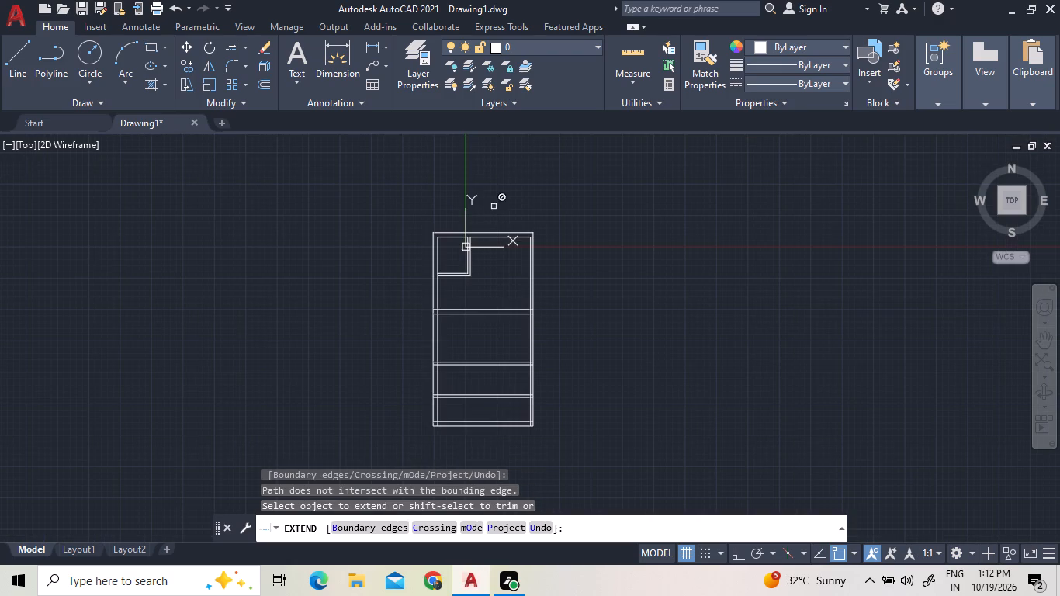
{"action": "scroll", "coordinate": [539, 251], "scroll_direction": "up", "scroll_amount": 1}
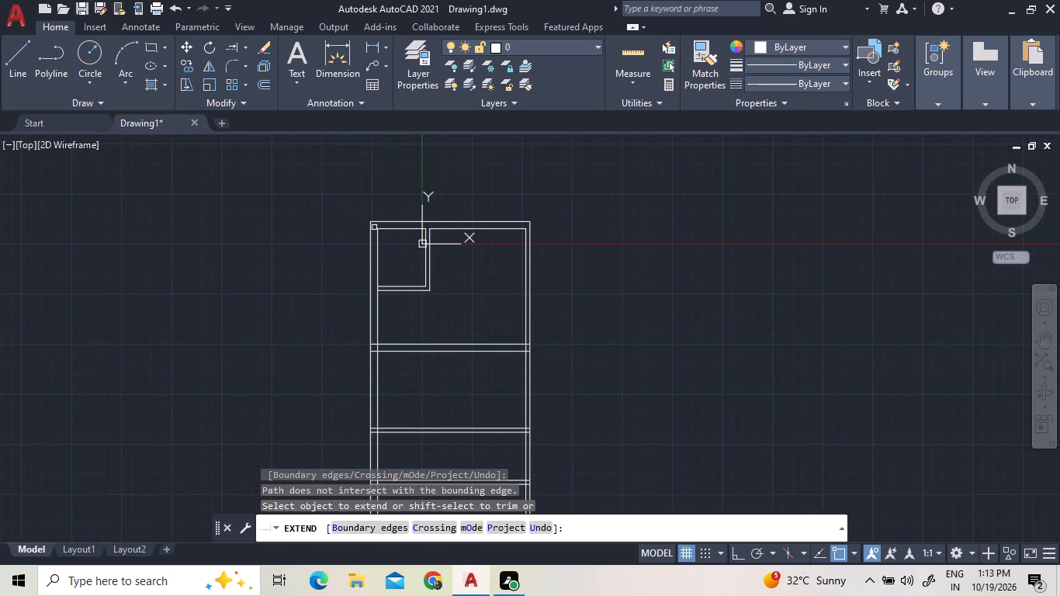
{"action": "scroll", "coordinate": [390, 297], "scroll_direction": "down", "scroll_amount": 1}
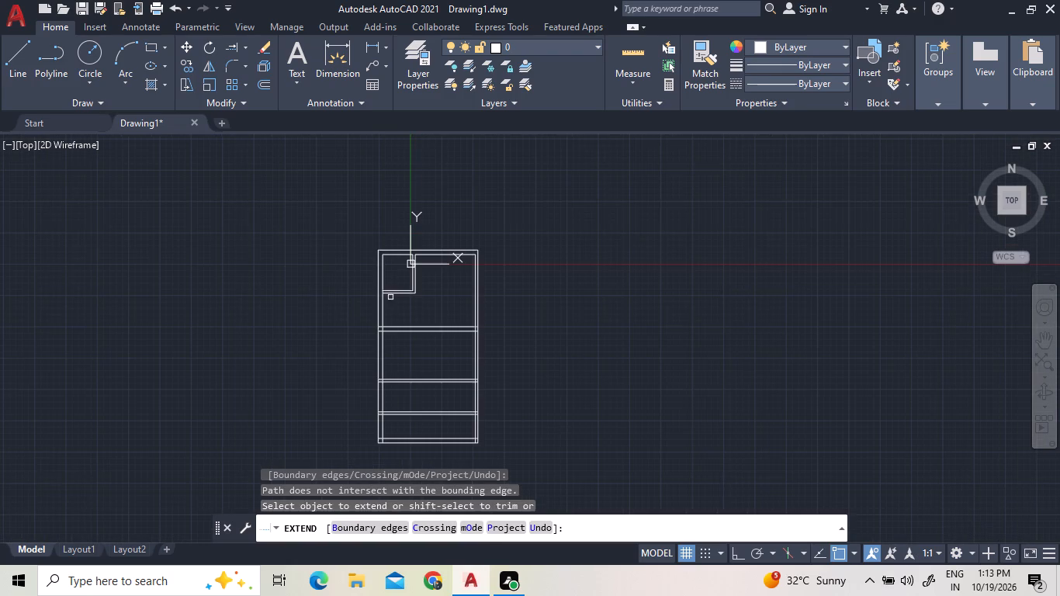
Trim the left-hand wall's inner line between the two lines of the small upper room's bottom partition.
{"action": "scroll", "coordinate": [461, 428], "scroll_direction": "up", "scroll_amount": 1}
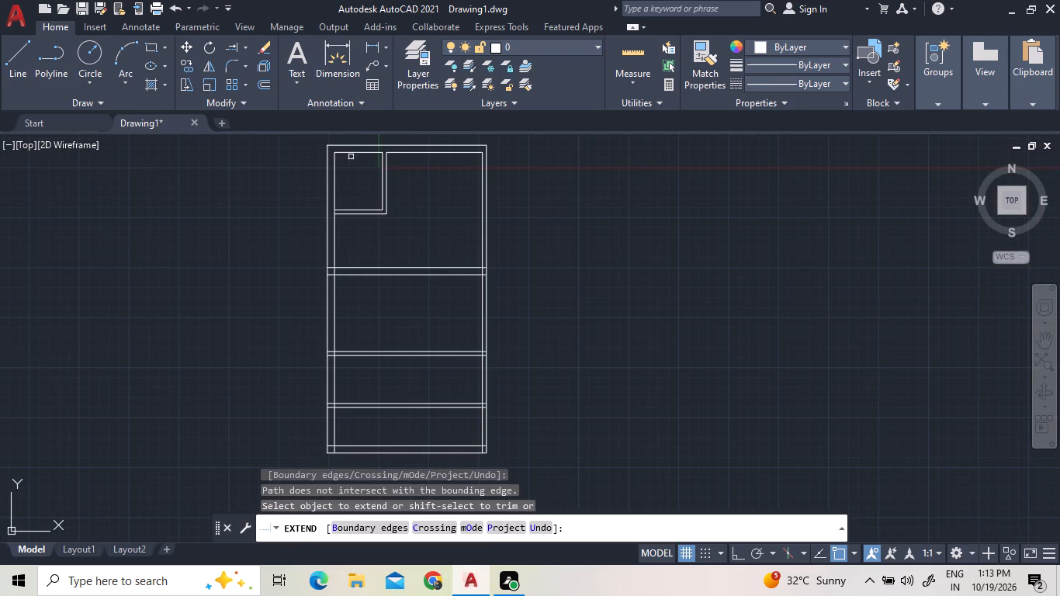
{"action": "scroll", "coordinate": [336, 213], "scroll_direction": "up", "scroll_amount": 1}
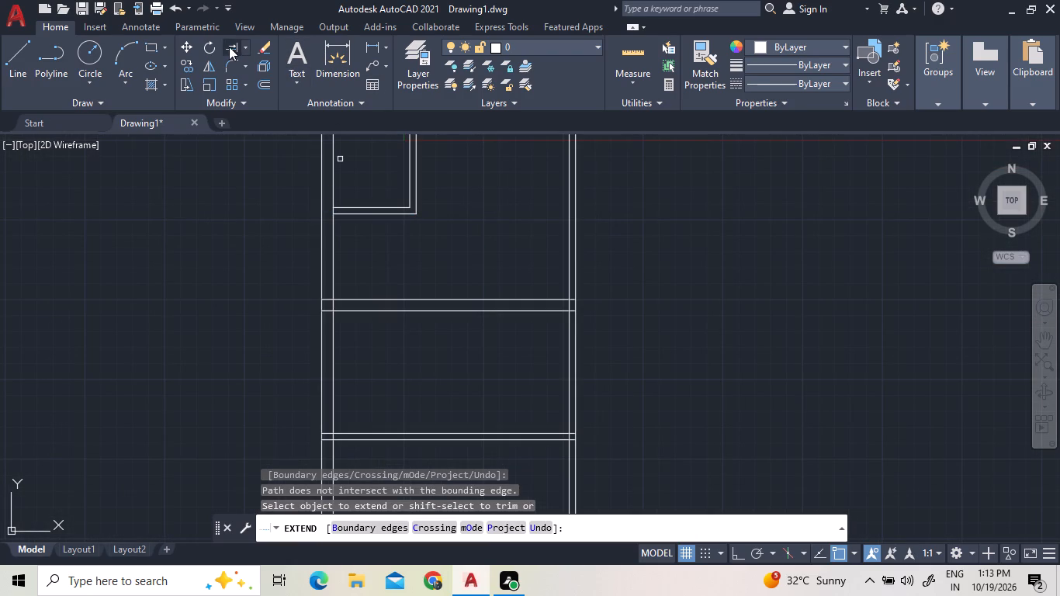
{"action": "left_click", "coordinate": [241, 46]}
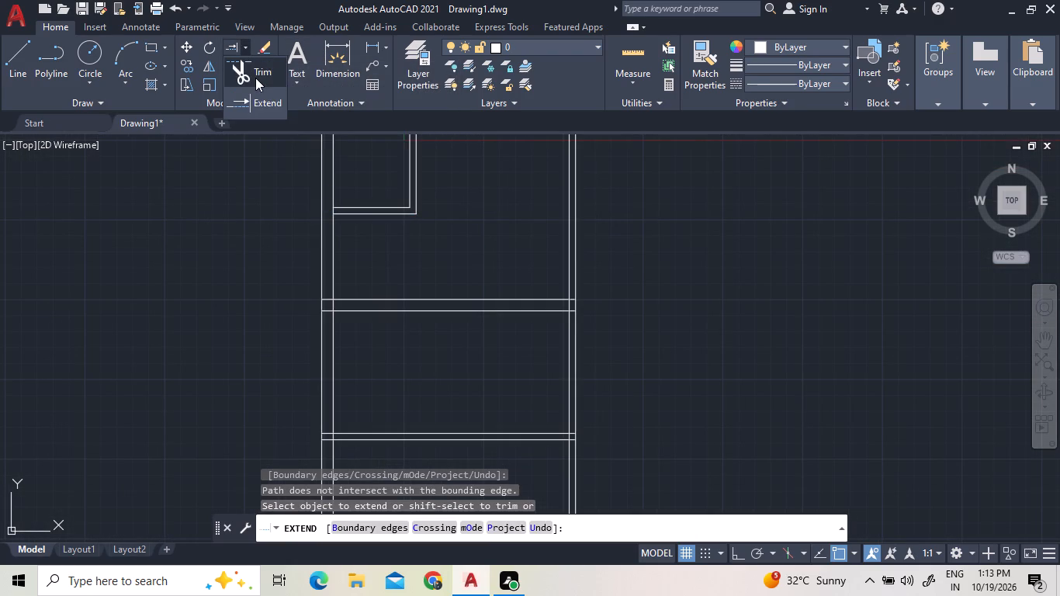
{"action": "left_click", "coordinate": [255, 78]}
{"action": "scroll", "coordinate": [429, 449], "scroll_direction": "down", "scroll_amount": 1}
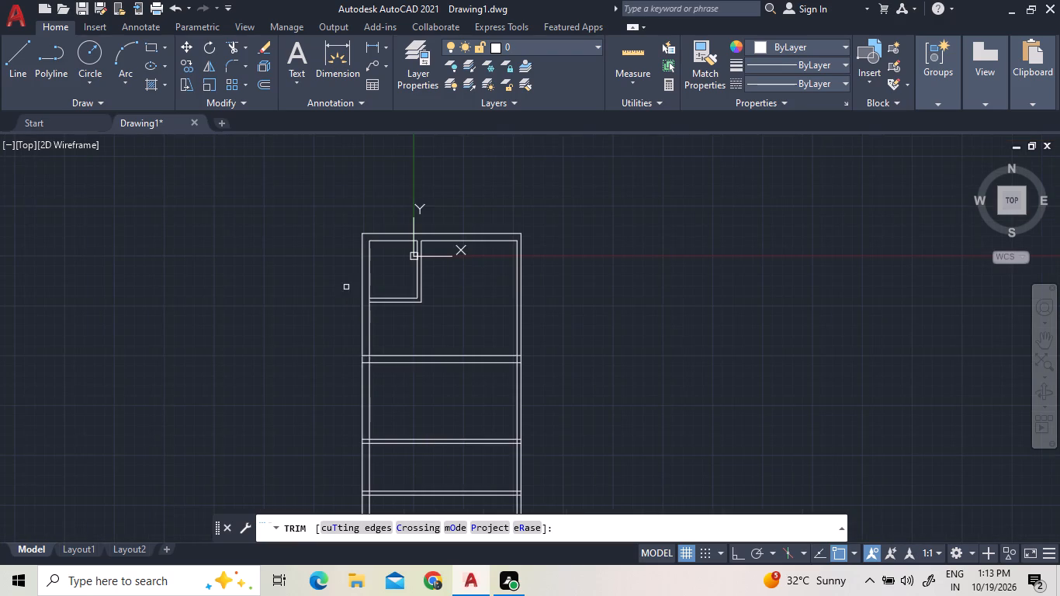
{"action": "scroll", "coordinate": [378, 304], "scroll_direction": "up", "scroll_amount": 3}
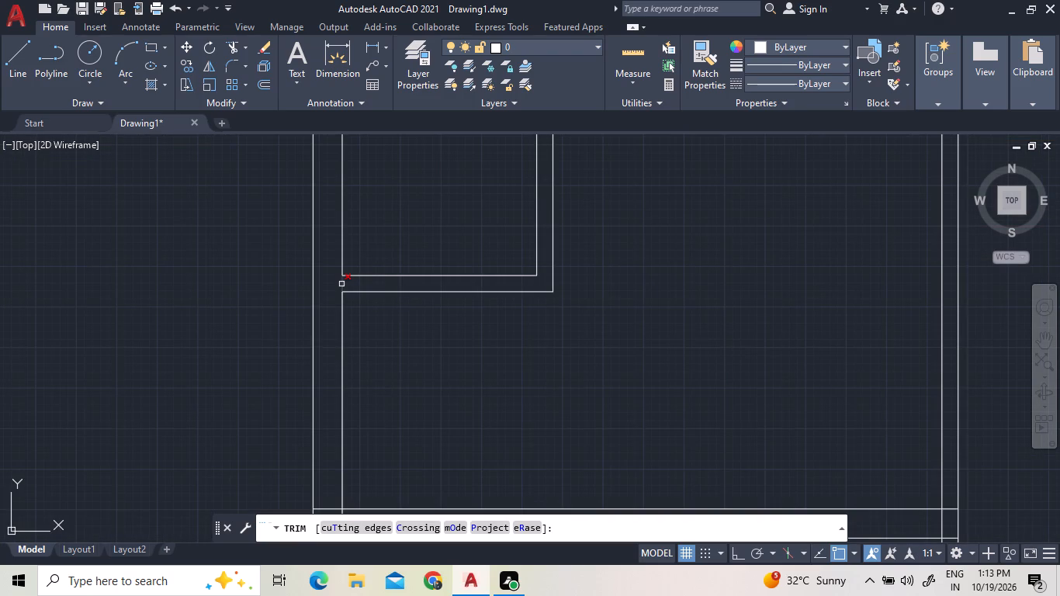
{"action": "left_click", "coordinate": [341, 284]}
Trim the crossing lines where the 9" wall above the 8' deep space meets the left-hand wall.
{"action": "scroll", "coordinate": [369, 289], "scroll_direction": "down", "scroll_amount": 2}
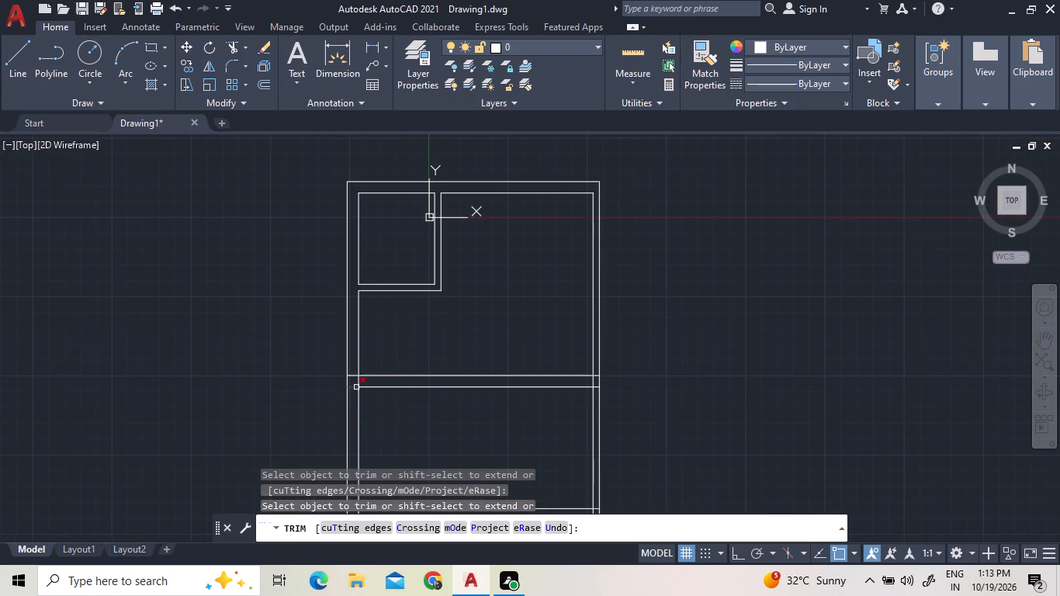
{"action": "left_click", "coordinate": [352, 386]}
{"action": "left_click", "coordinate": [357, 381]}
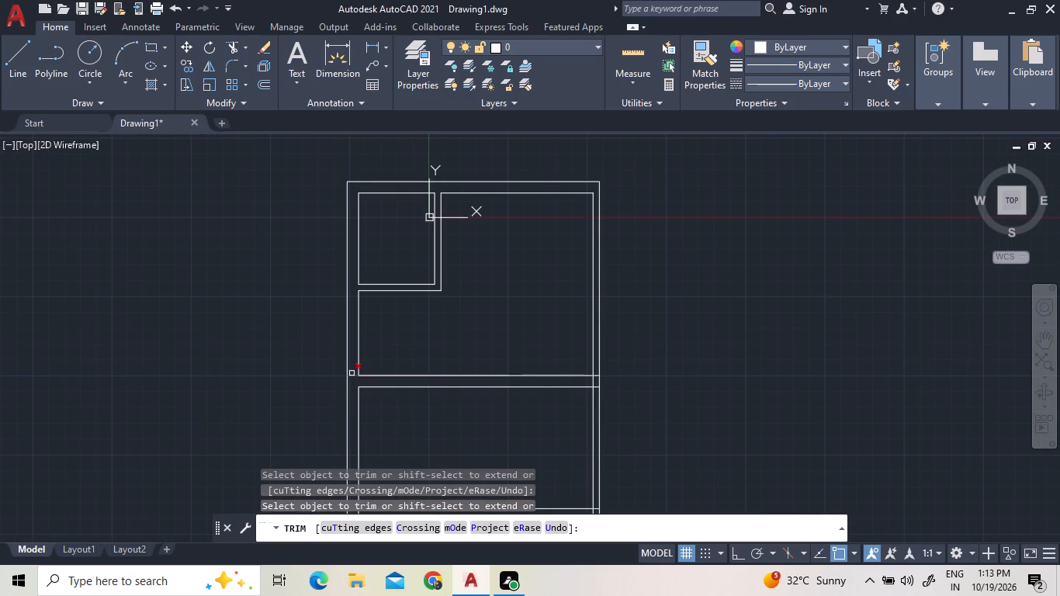
{"action": "left_click", "coordinate": [353, 375]}
Trim the crossing lines where the 9" wall above the 8' deep space meets the right-hand wall.
{"action": "left_click", "coordinate": [595, 383]}
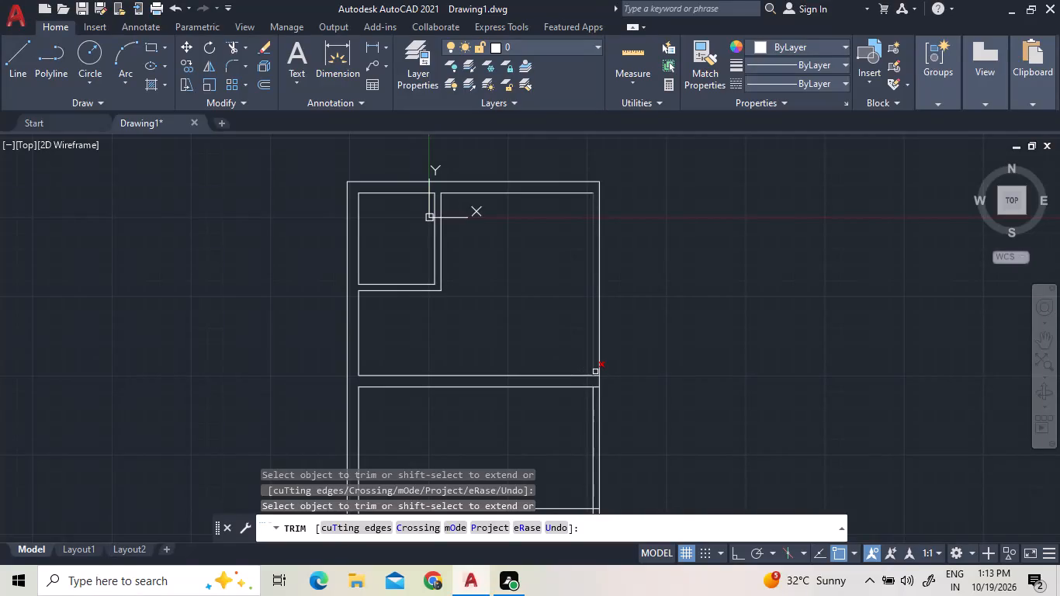
{"action": "scroll", "coordinate": [589, 384], "scroll_direction": "up", "scroll_amount": 3}
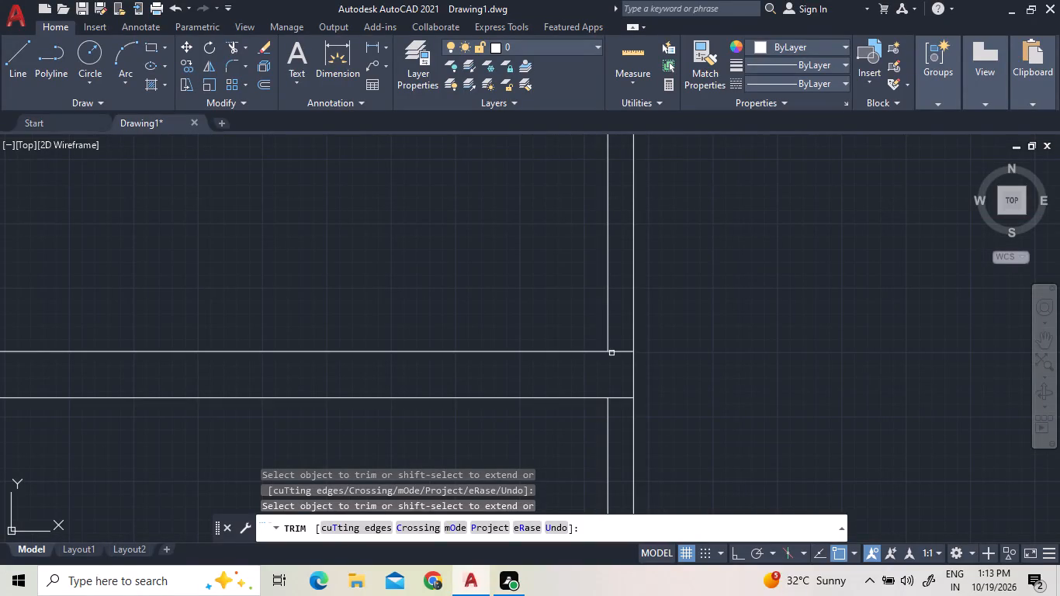
{"action": "left_click", "coordinate": [613, 354]}
{"action": "left_click", "coordinate": [616, 347]}
{"action": "left_click", "coordinate": [622, 406]}
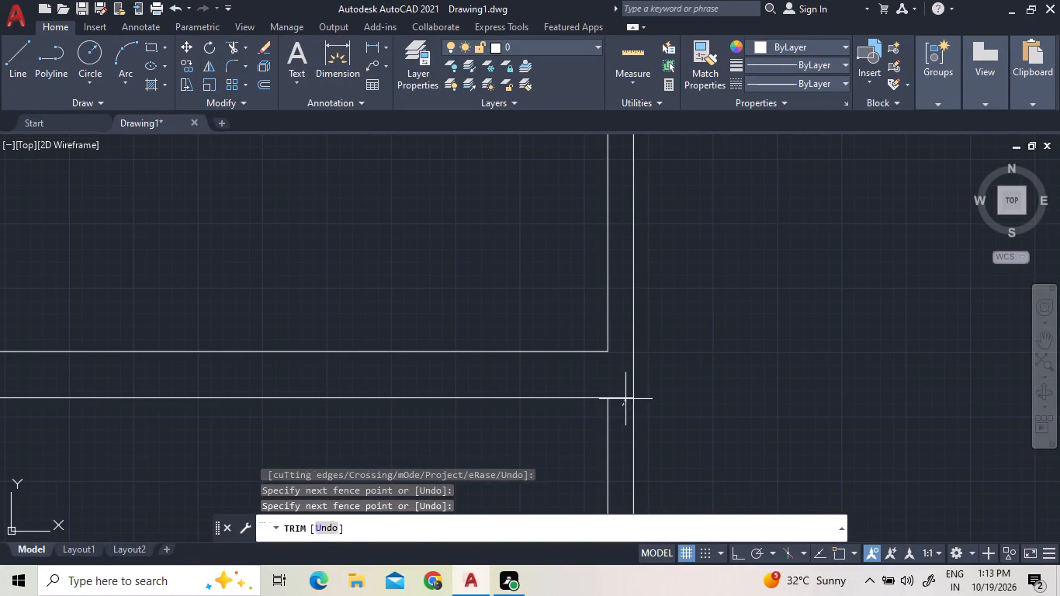
{"action": "left_click", "coordinate": [629, 380]}
Trim both line ends of the first 5" partition, below the 8' space, that run into the left-hand wall.
{"action": "scroll", "coordinate": [629, 359], "scroll_direction": "down", "scroll_amount": 7}
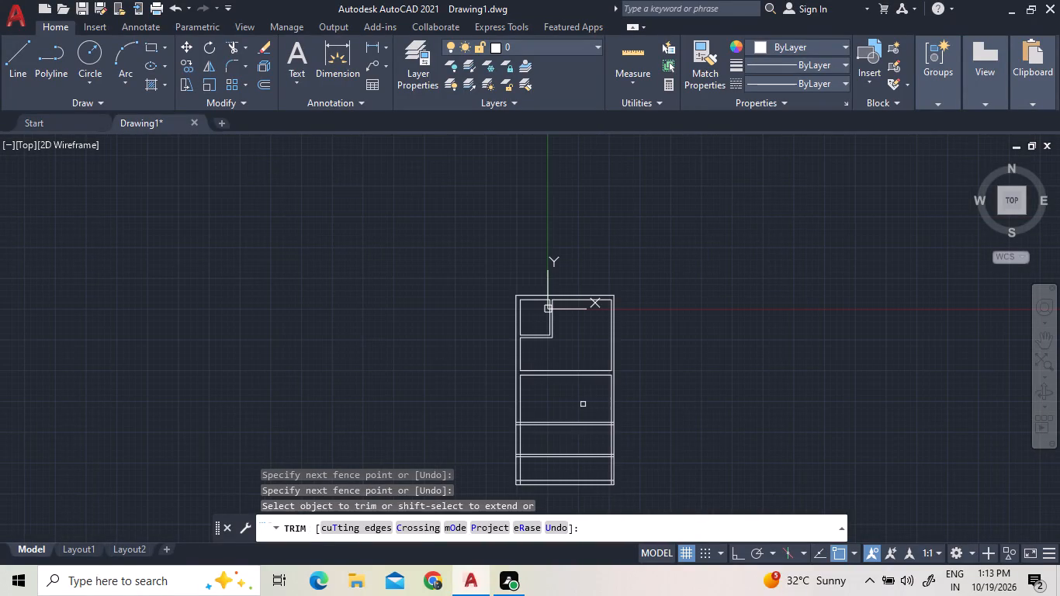
{"action": "scroll", "coordinate": [520, 433], "scroll_direction": "up", "scroll_amount": 3}
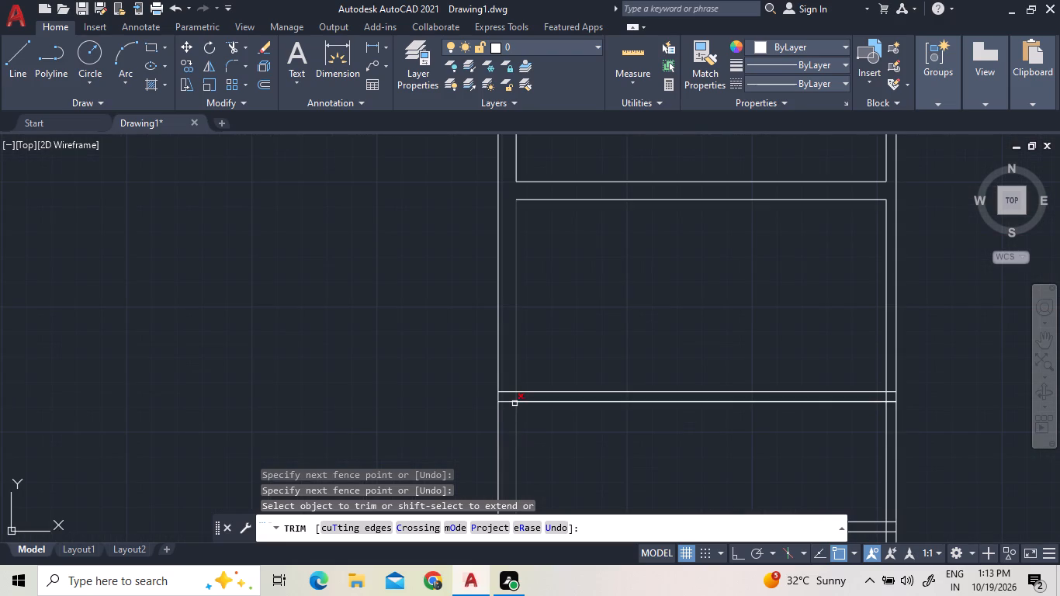
{"action": "left_click", "coordinate": [511, 400]}
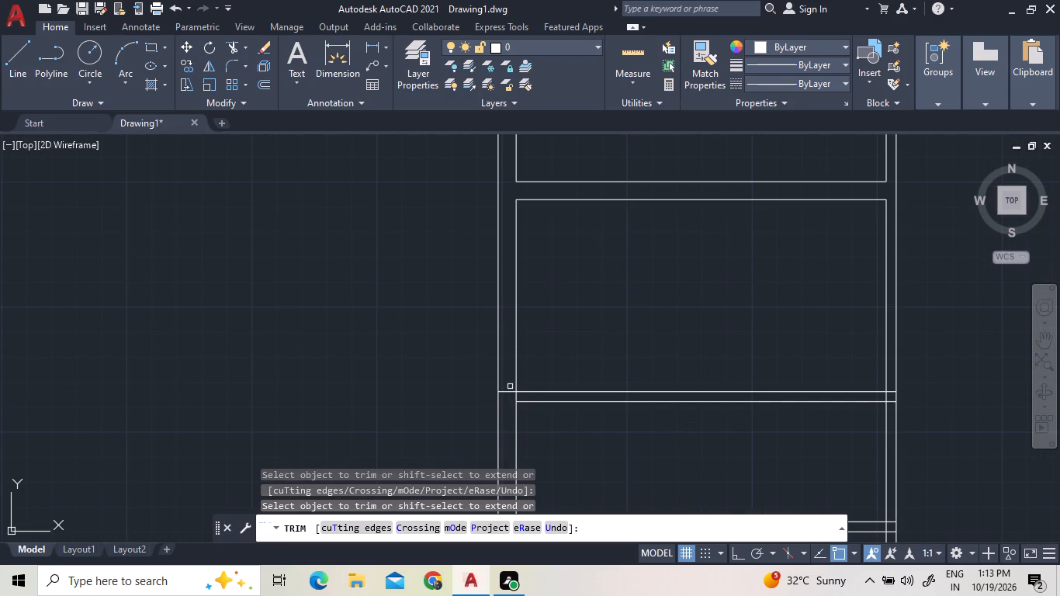
{"action": "left_click", "coordinate": [510, 386]}
{"action": "left_click", "coordinate": [510, 410]}
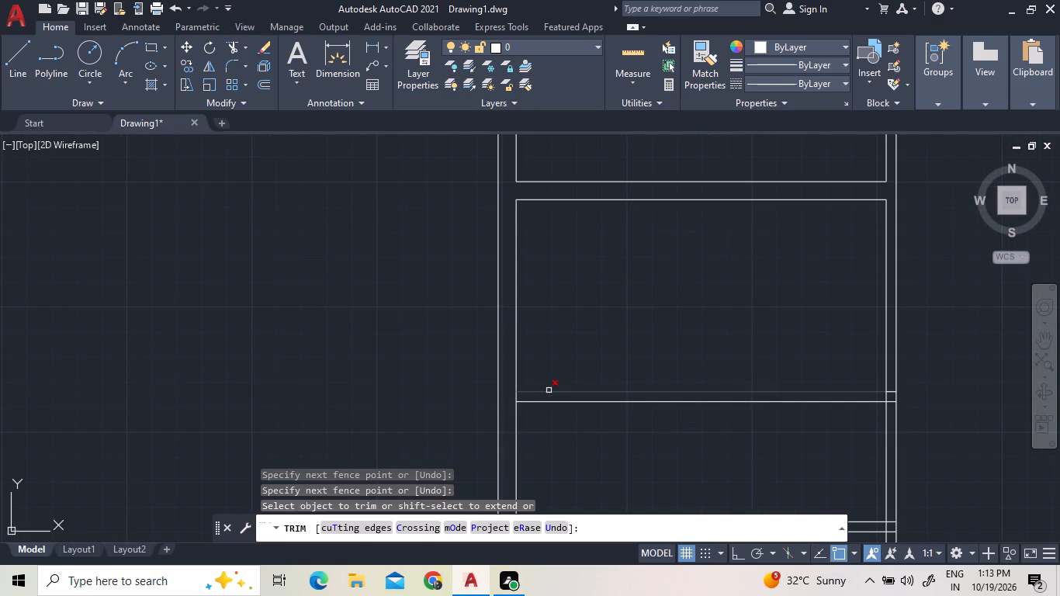
Trim the crossing lines where the first 5" partition meets the right-hand wall.
{"action": "scroll", "coordinate": [895, 395], "scroll_direction": "up", "scroll_amount": 4}
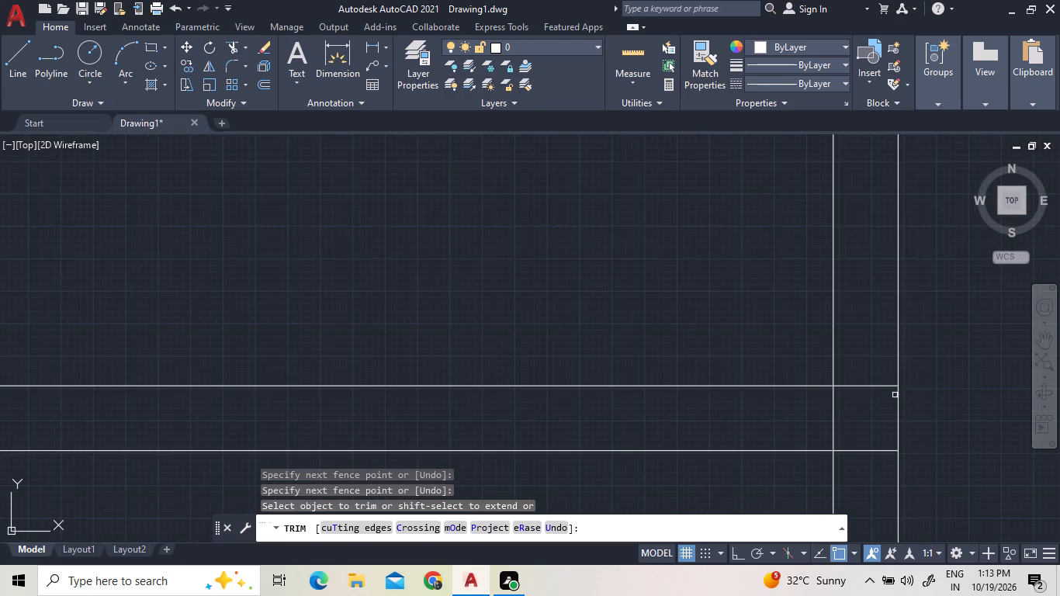
{"action": "left_click", "coordinate": [882, 387]}
{"action": "left_click", "coordinate": [840, 412]}
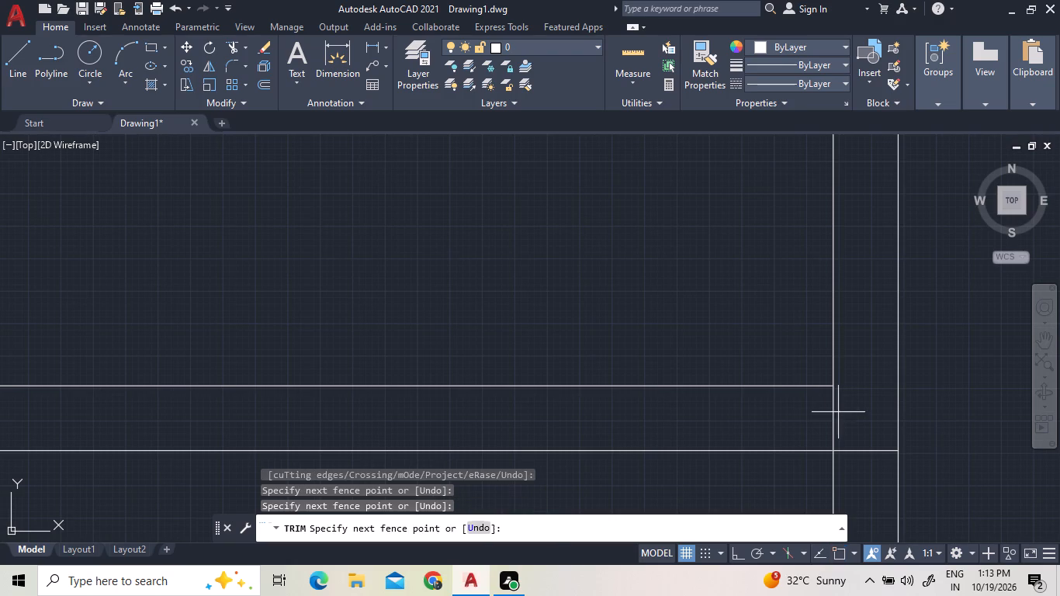
{"action": "left_click", "coordinate": [817, 409]}
{"action": "left_click", "coordinate": [872, 490]}
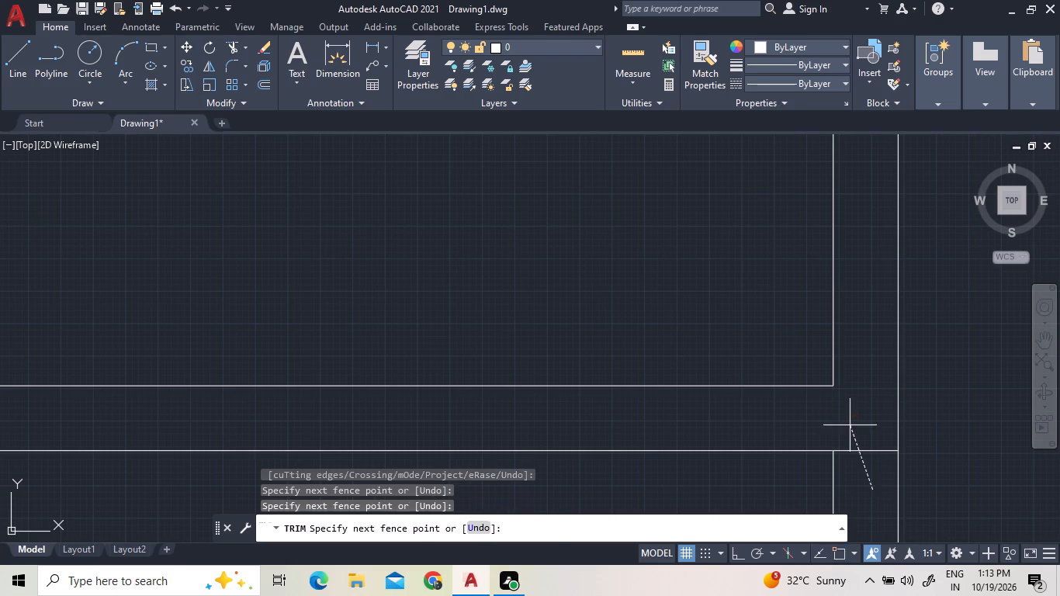
{"action": "left_click", "coordinate": [848, 422]}
Trim the crossing lines where the second 5" partition, below the 5' space, meets the right-hand wall.
{"action": "scroll", "coordinate": [851, 422], "scroll_direction": "down", "scroll_amount": 8}
{"action": "scroll", "coordinate": [833, 490], "scroll_direction": "up", "scroll_amount": 1}
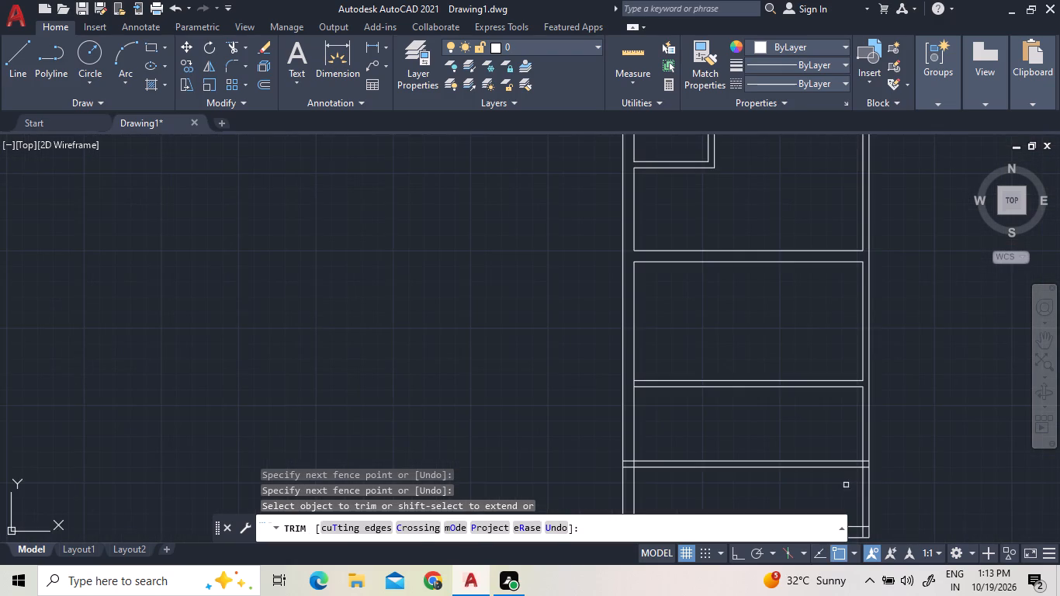
{"action": "scroll", "coordinate": [867, 467], "scroll_direction": "up", "scroll_amount": 3}
{"action": "left_click", "coordinate": [857, 482]}
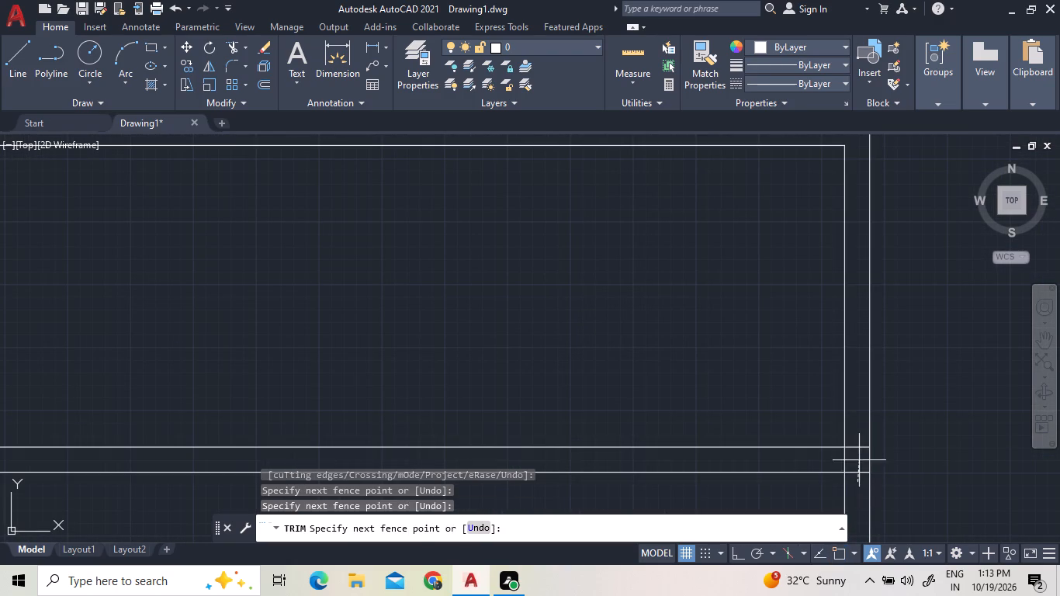
{"action": "left_click", "coordinate": [856, 442]}
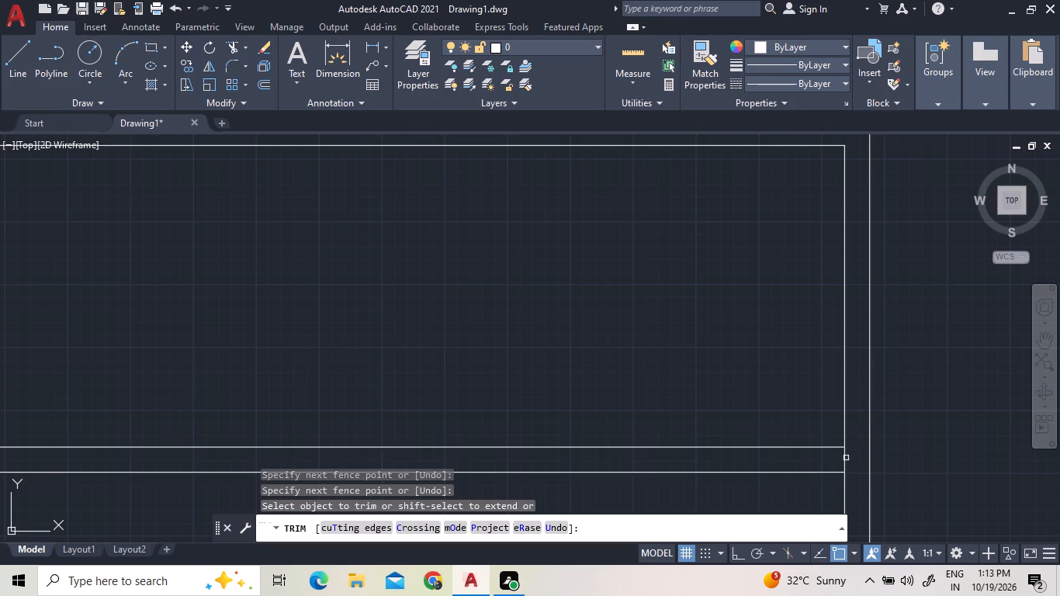
{"action": "left_click", "coordinate": [846, 458]}
Trim the crossing lines where the second 5" partition meets the left-hand wall.
{"action": "scroll", "coordinate": [853, 483], "scroll_direction": "down", "scroll_amount": 3}
{"action": "scroll", "coordinate": [605, 296], "scroll_direction": "down", "scroll_amount": 3}
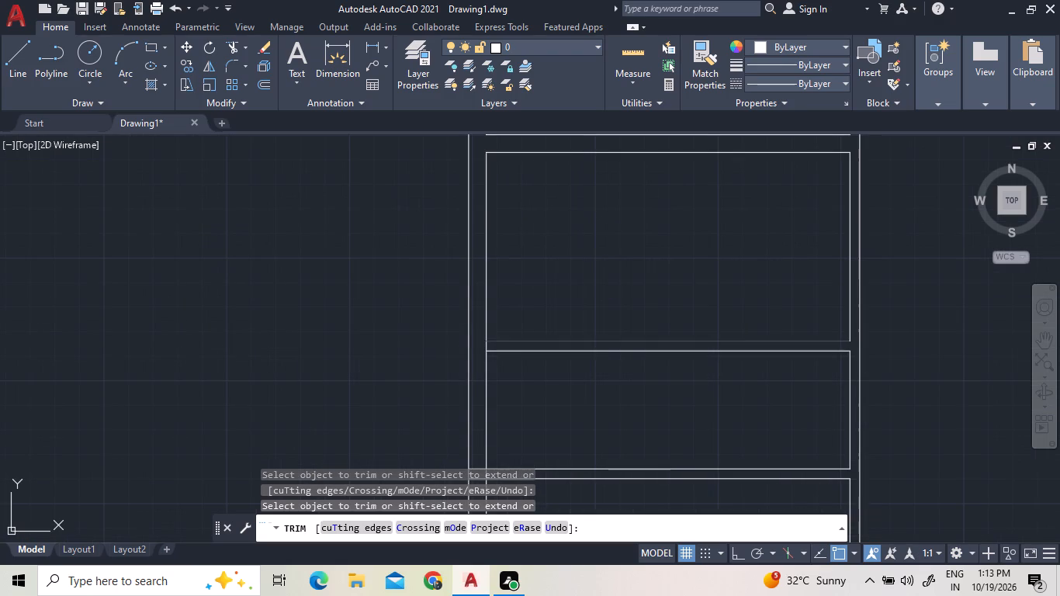
{"action": "scroll", "coordinate": [566, 359], "scroll_direction": "up", "scroll_amount": 5}
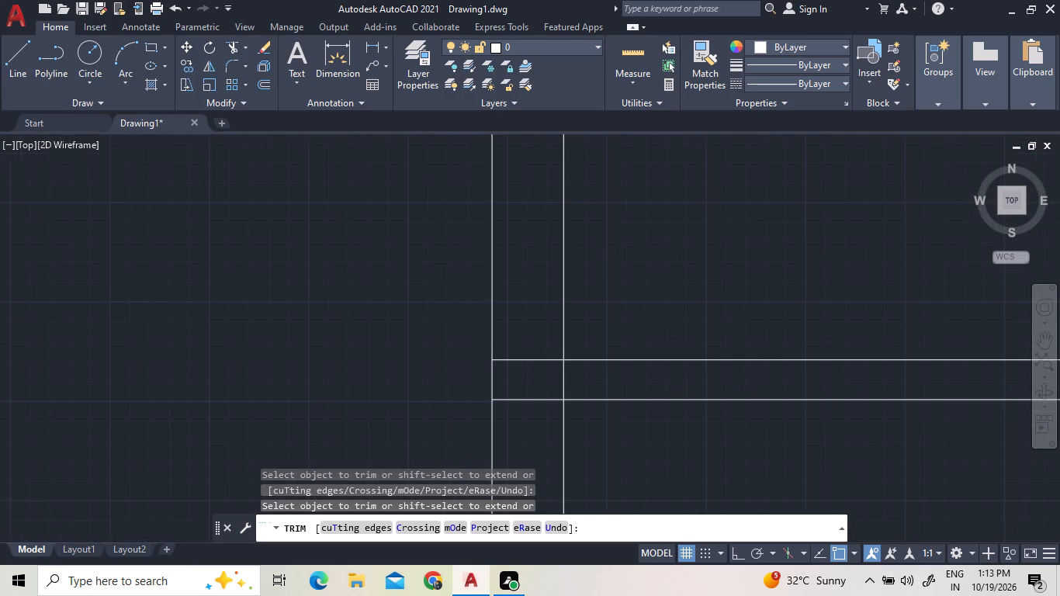
{"action": "left_click", "coordinate": [563, 380]}
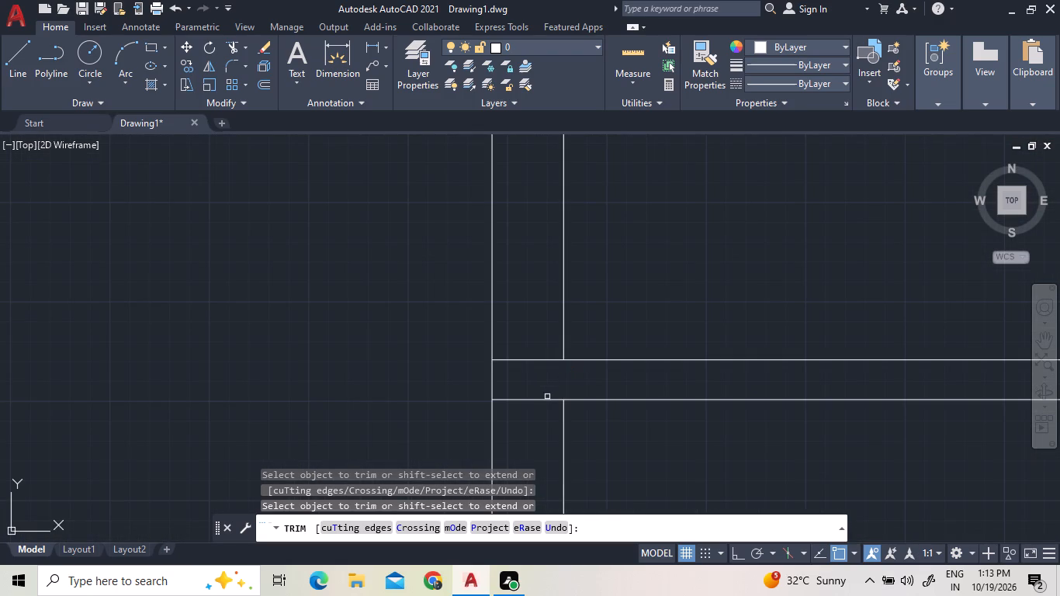
{"action": "left_click", "coordinate": [546, 401]}
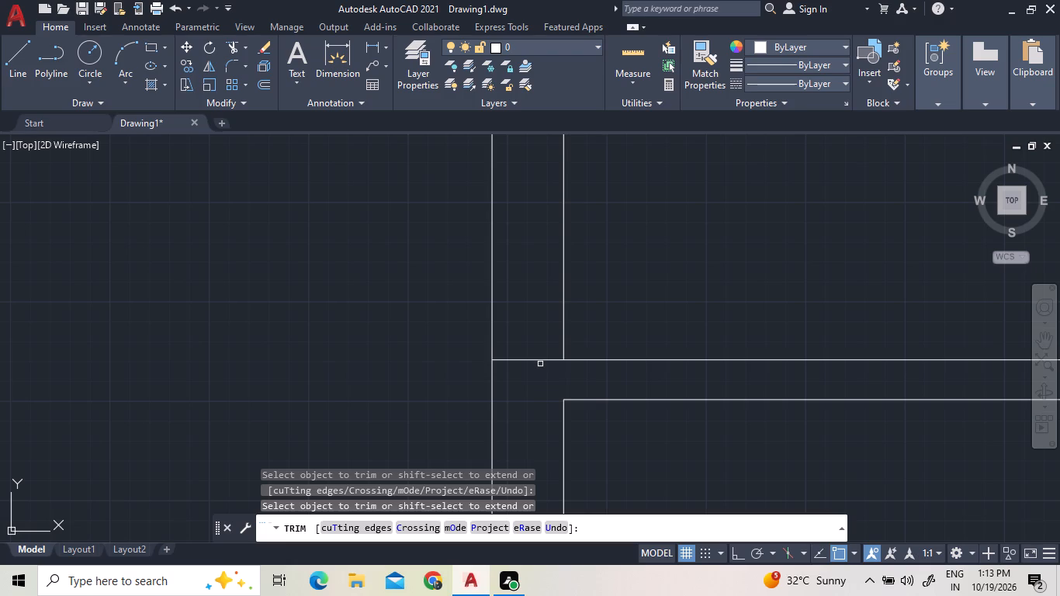
{"action": "left_click", "coordinate": [543, 359]}
Trim the overlapping inner wall lines at the bottom left corner of the plan.
{"action": "scroll", "coordinate": [547, 355], "scroll_direction": "down", "scroll_amount": 4}
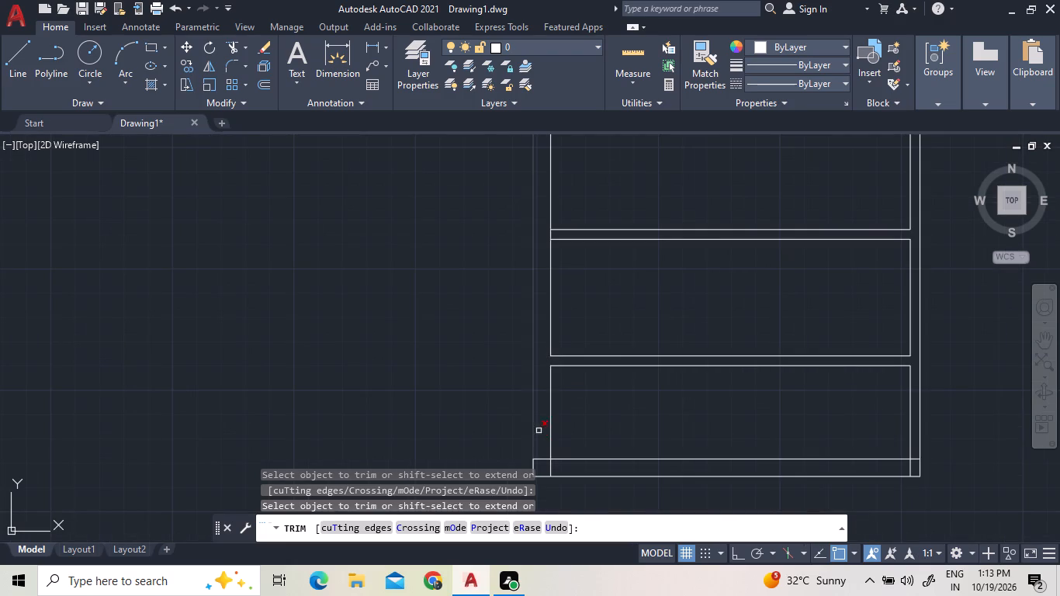
{"action": "scroll", "coordinate": [550, 469], "scroll_direction": "up", "scroll_amount": 1}
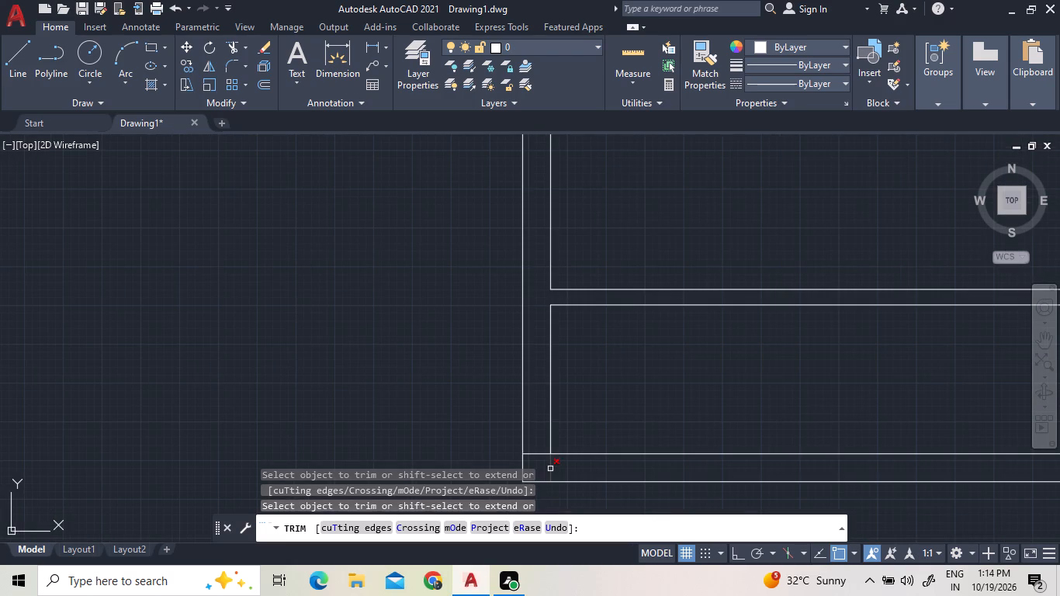
{"action": "left_click", "coordinate": [550, 469]}
{"action": "left_click", "coordinate": [543, 453]}
Trim the overlapping inner wall lines at the bottom right corner of the plan and finish trimming.
{"action": "scroll", "coordinate": [519, 438], "scroll_direction": "down", "scroll_amount": 4}
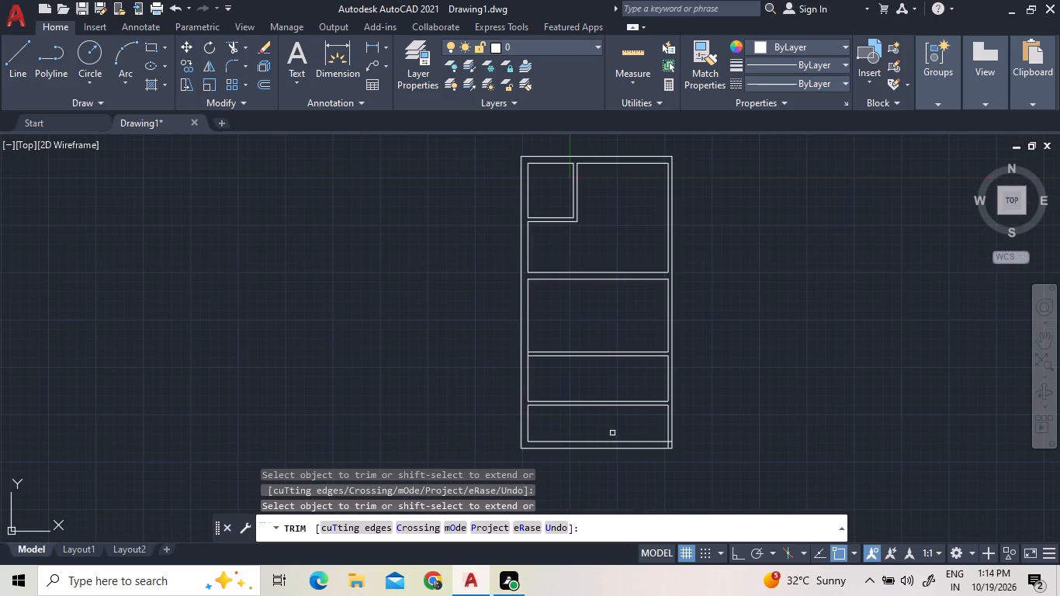
{"action": "scroll", "coordinate": [668, 449], "scroll_direction": "up", "scroll_amount": 4}
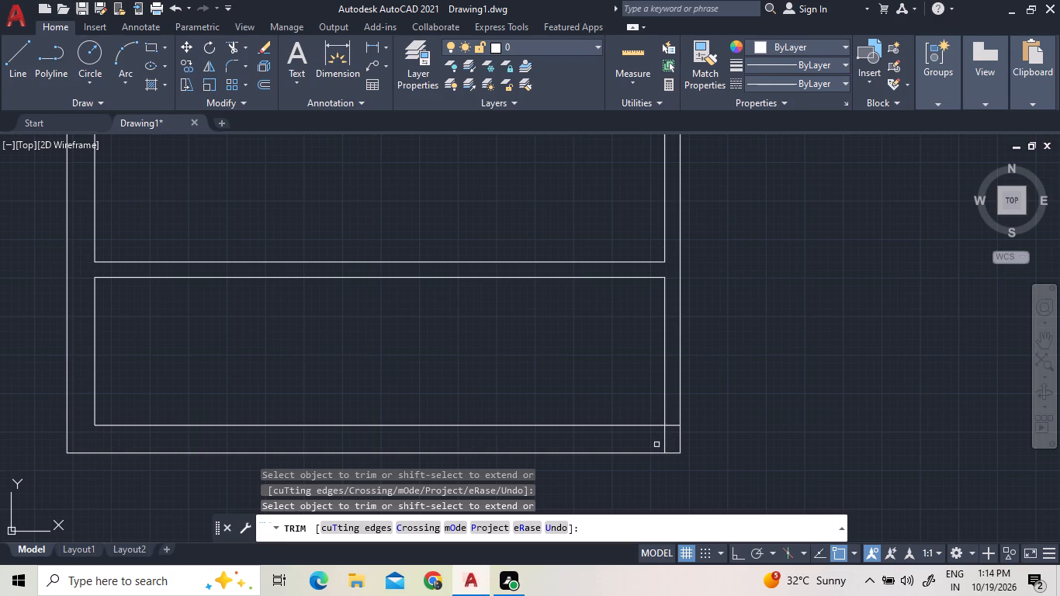
{"action": "left_click", "coordinate": [663, 442]}
{"action": "scroll", "coordinate": [672, 429], "scroll_direction": "up", "scroll_amount": 3}
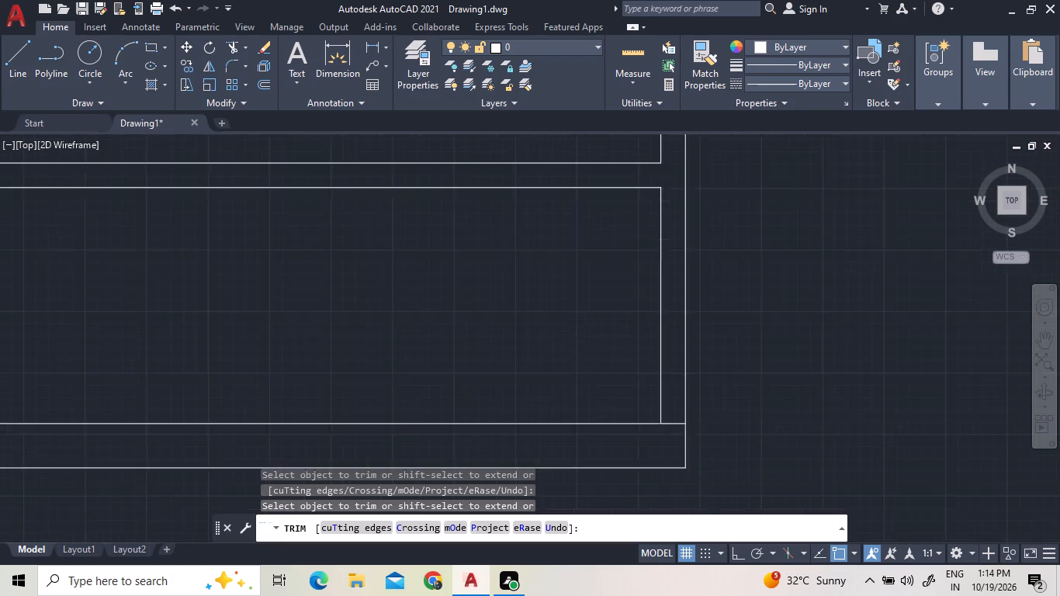
{"action": "left_click", "coordinate": [674, 415]}
{"action": "scroll", "coordinate": [684, 496], "scroll_direction": "down", "scroll_amount": 4}
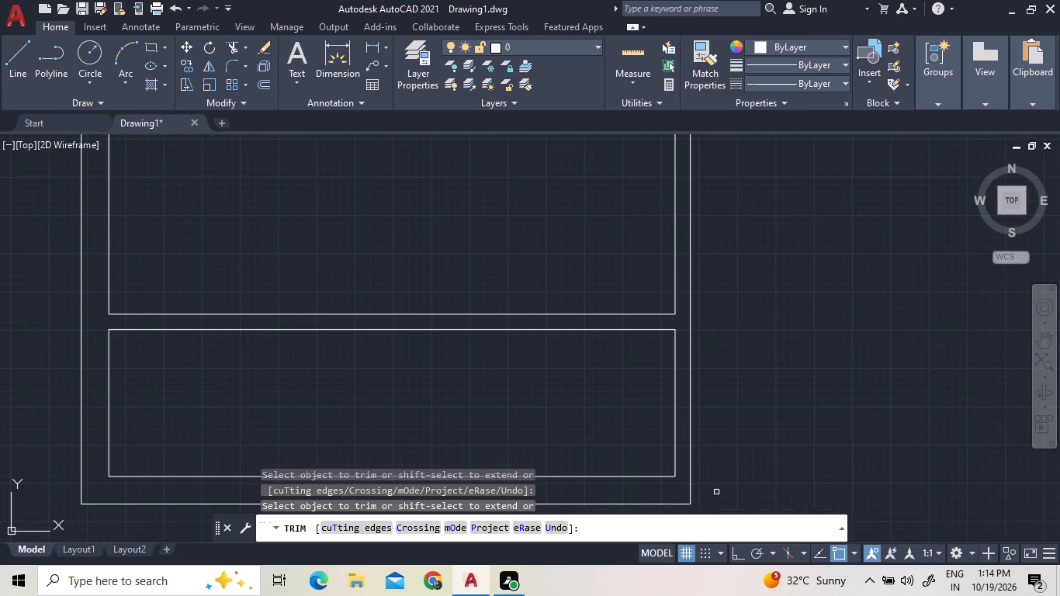
{"action": "scroll", "coordinate": [735, 476], "scroll_direction": "down", "scroll_amount": 3}
{"action": "right_click", "coordinate": [674, 286]}
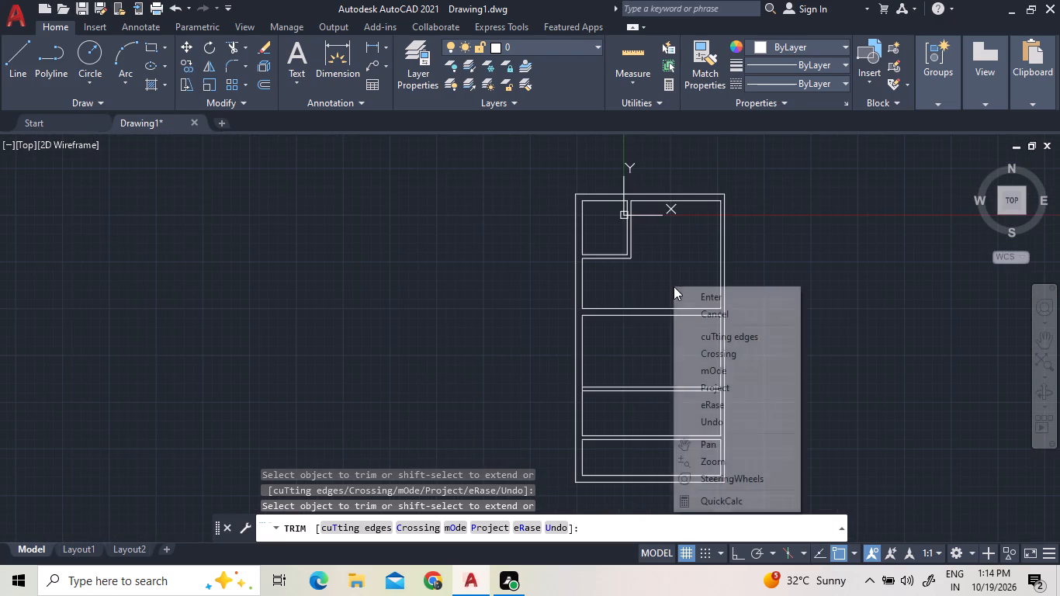
{"action": "left_click", "coordinate": [687, 296]}
Check the inner dimensions of the 8' deep space and the upper rooms with the quick Measure tool.
{"action": "left_click", "coordinate": [640, 59]}
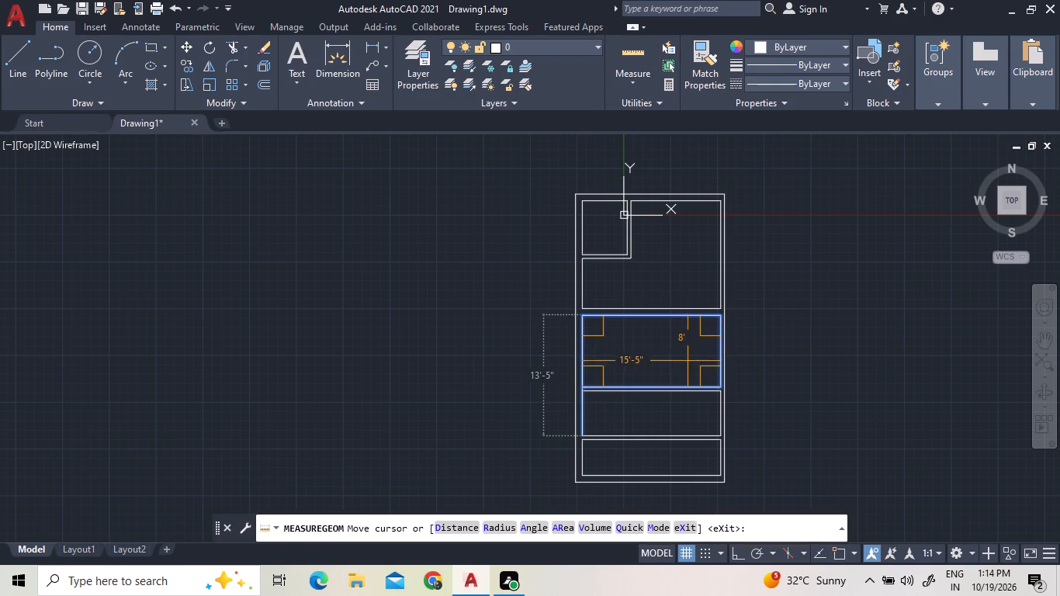
{"action": "scroll", "coordinate": [699, 363], "scroll_direction": "up", "scroll_amount": 2}
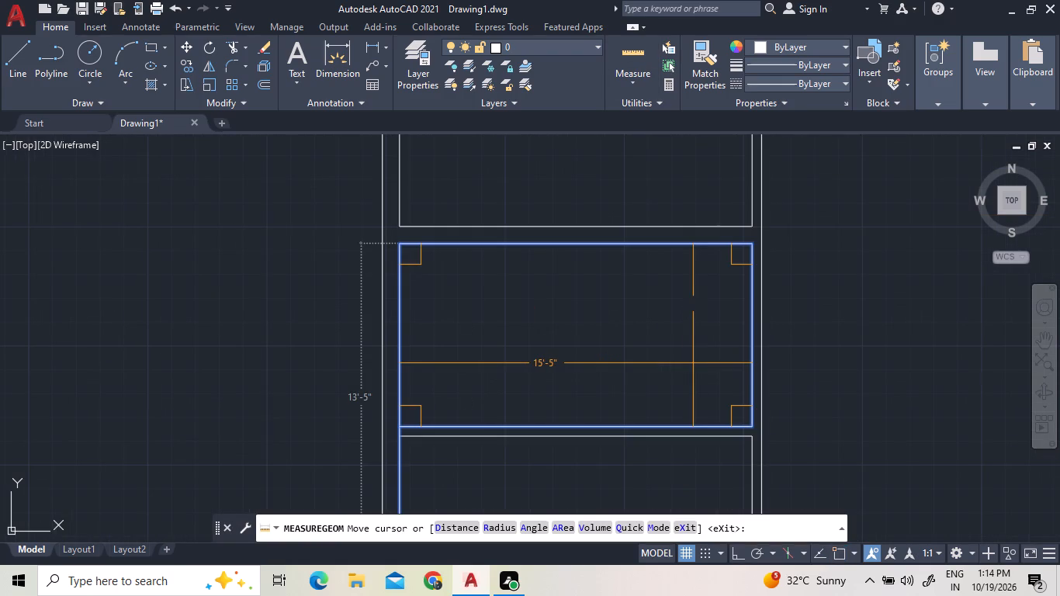
{"action": "scroll", "coordinate": [660, 376], "scroll_direction": "down", "scroll_amount": 3}
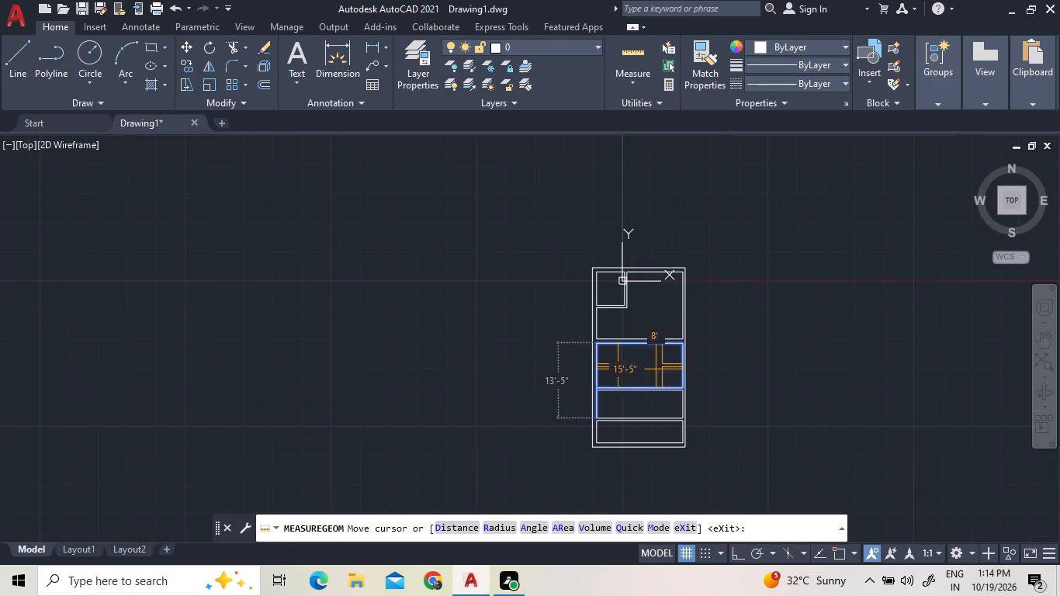
{"action": "scroll", "coordinate": [613, 260], "scroll_direction": "up", "scroll_amount": 3}
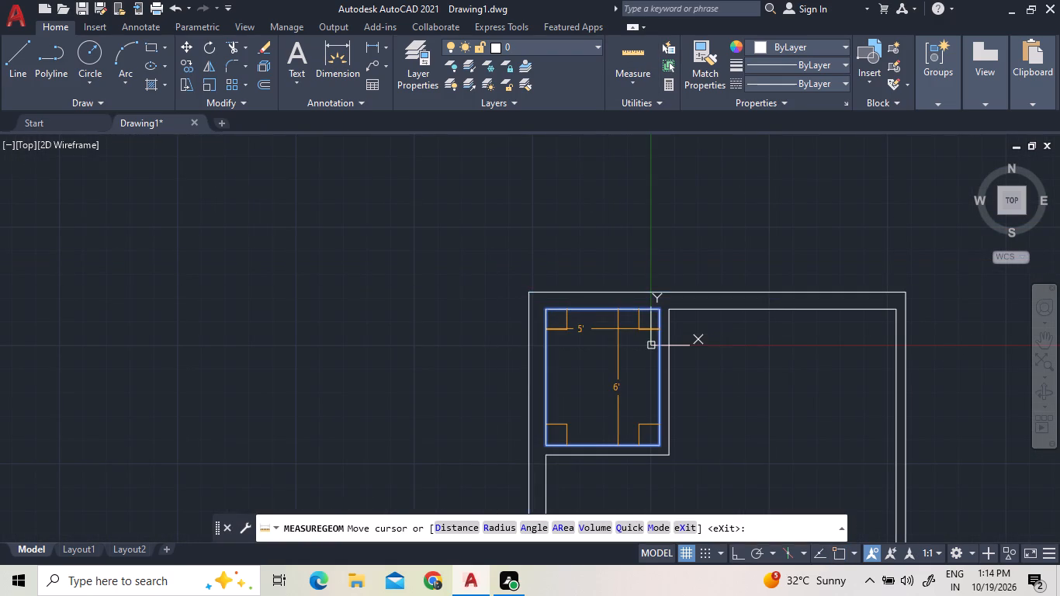
{"action": "scroll", "coordinate": [612, 321], "scroll_direction": "down", "scroll_amount": 4}
{"action": "scroll", "coordinate": [642, 355], "scroll_direction": "up", "scroll_amount": 3}
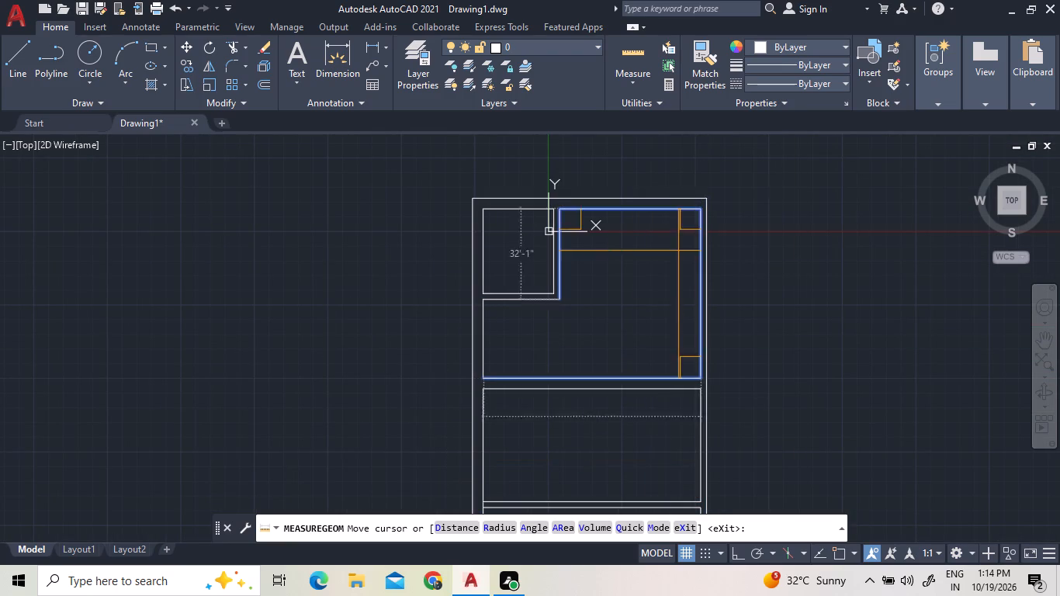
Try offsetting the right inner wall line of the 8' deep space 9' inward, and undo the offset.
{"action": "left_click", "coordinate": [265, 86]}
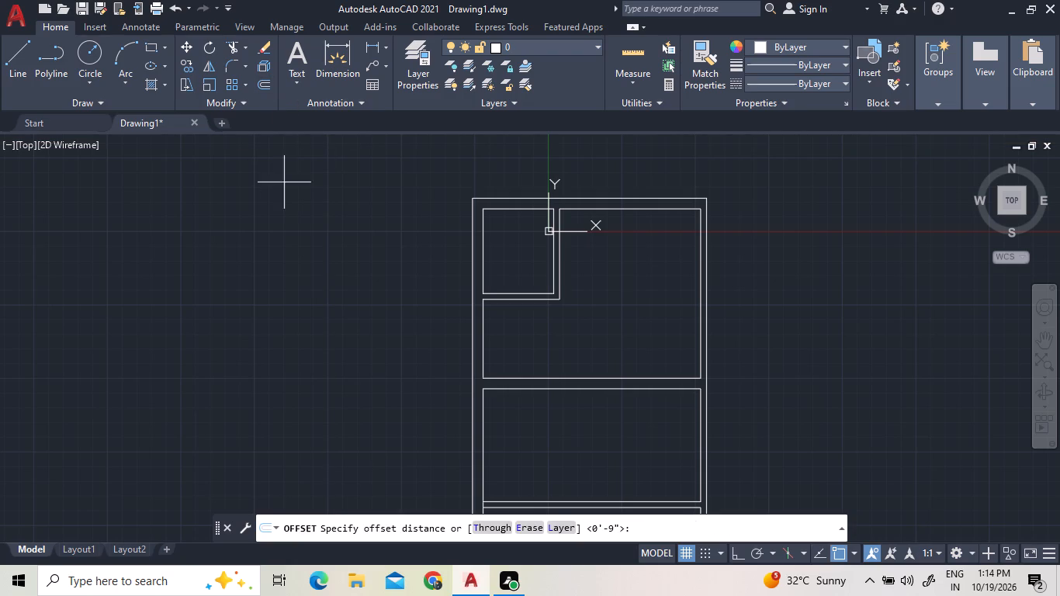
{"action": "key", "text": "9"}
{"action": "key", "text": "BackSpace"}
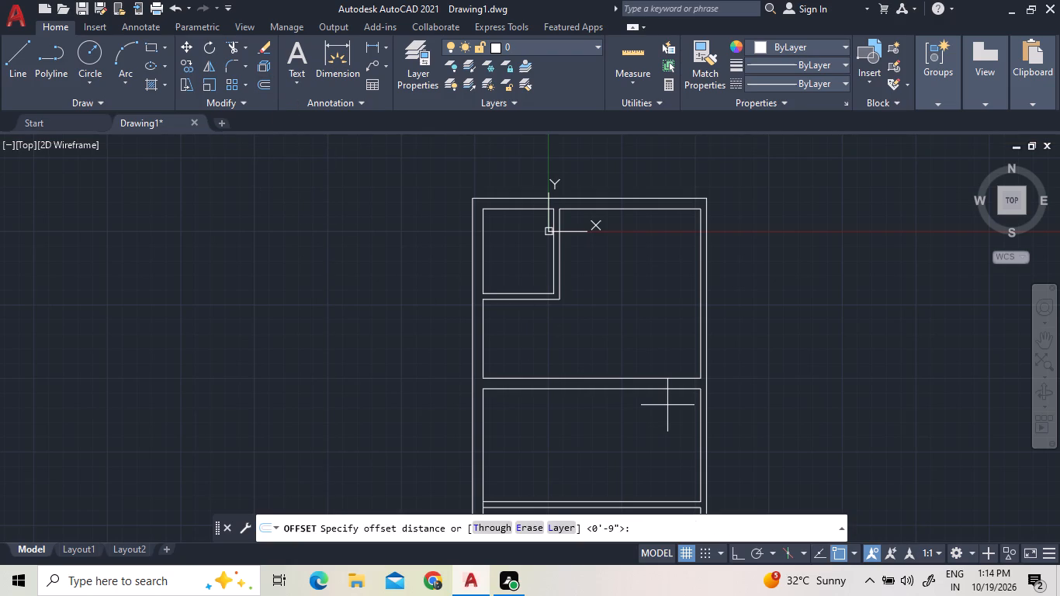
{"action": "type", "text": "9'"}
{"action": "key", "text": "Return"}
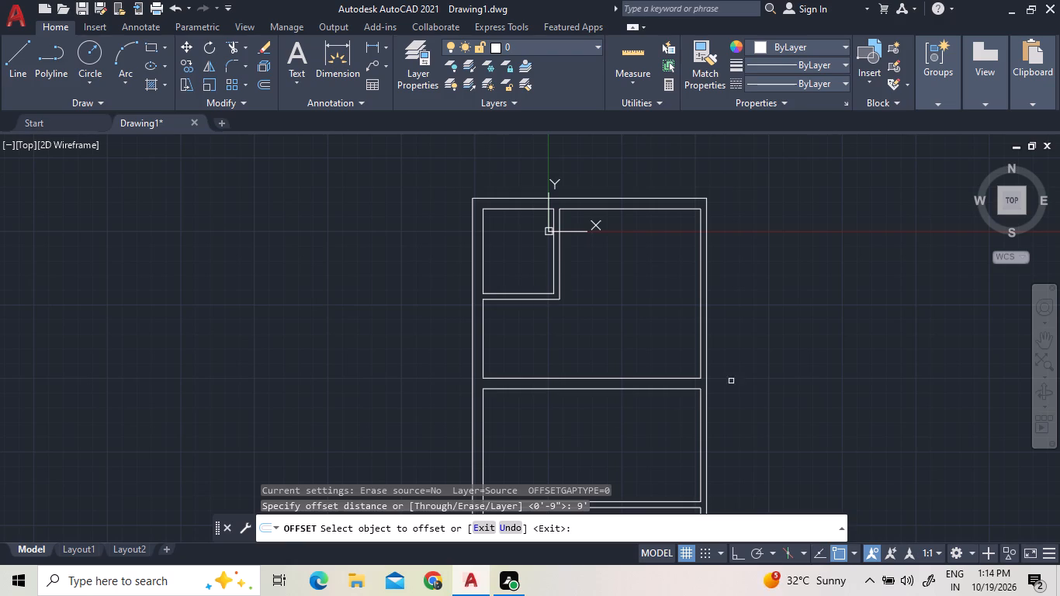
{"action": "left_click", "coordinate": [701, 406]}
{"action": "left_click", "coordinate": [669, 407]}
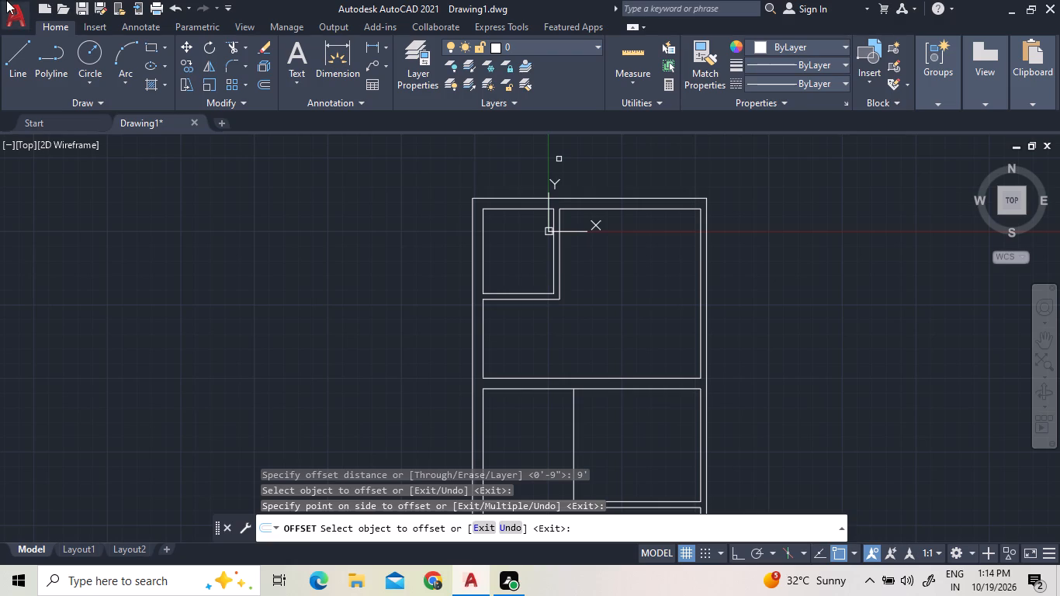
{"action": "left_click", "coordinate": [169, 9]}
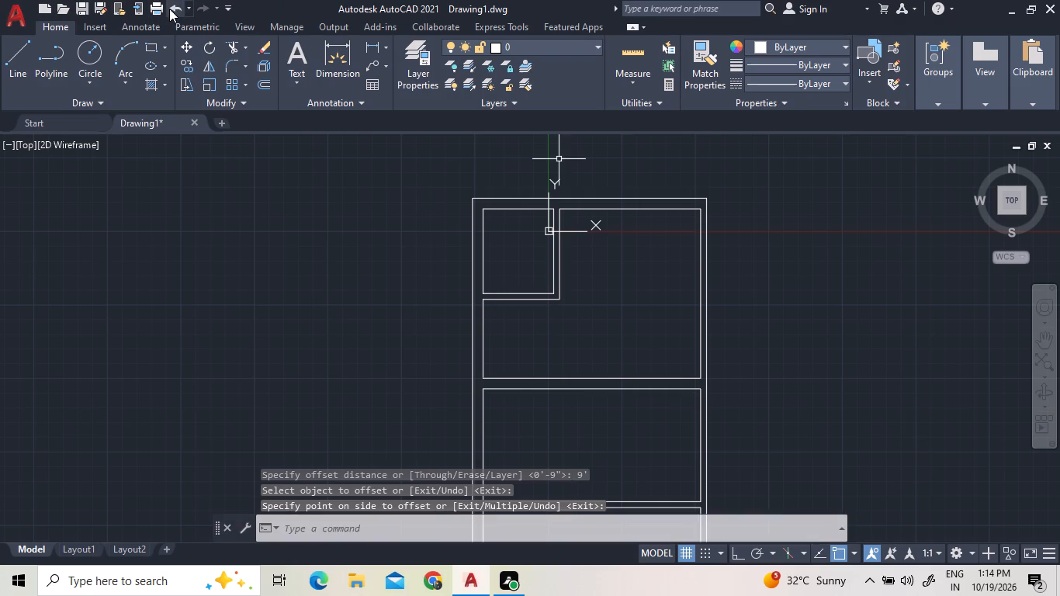
Offset the right inner wall line of the 8' deep space 7' inward.
{"action": "left_click", "coordinate": [258, 85]}
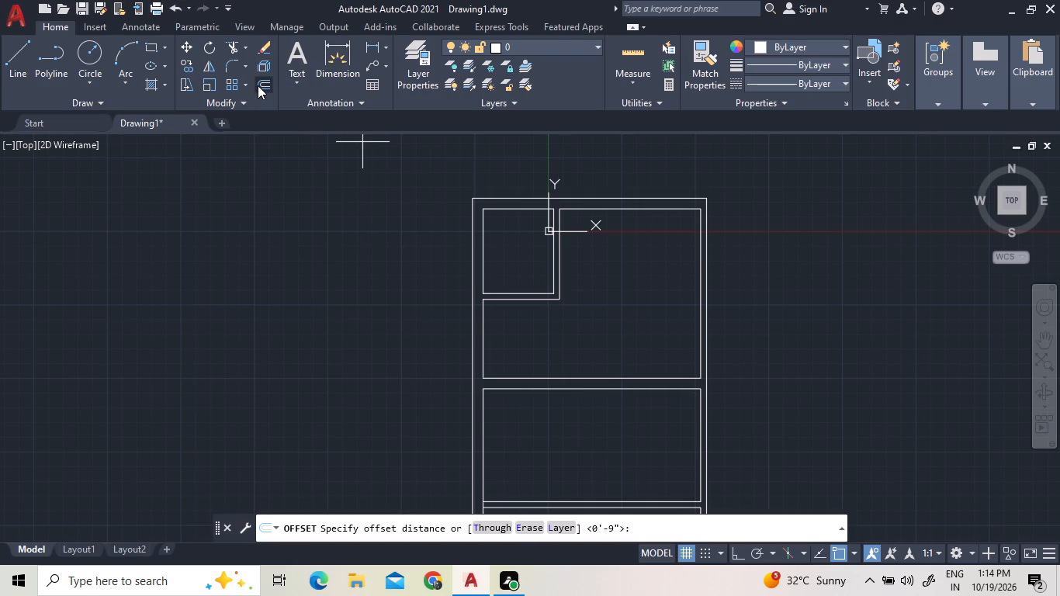
{"action": "key", "text": "8"}
{"action": "key", "text": "BackSpace"}
{"action": "type", "text": "7'"}
{"action": "key", "text": "Return"}
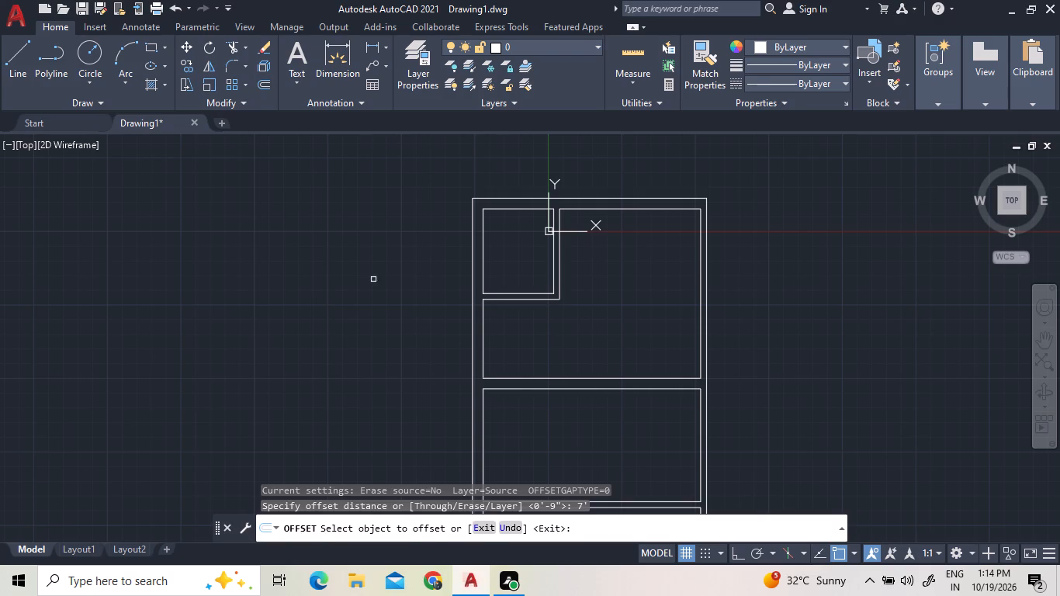
{"action": "left_click", "coordinate": [699, 423]}
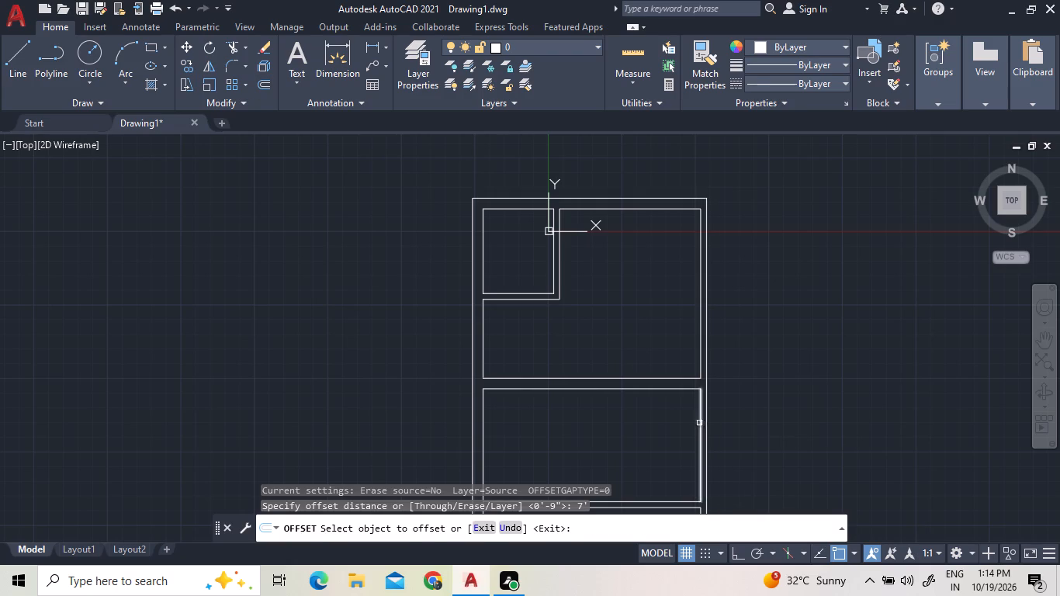
{"action": "left_click", "coordinate": [688, 423]}
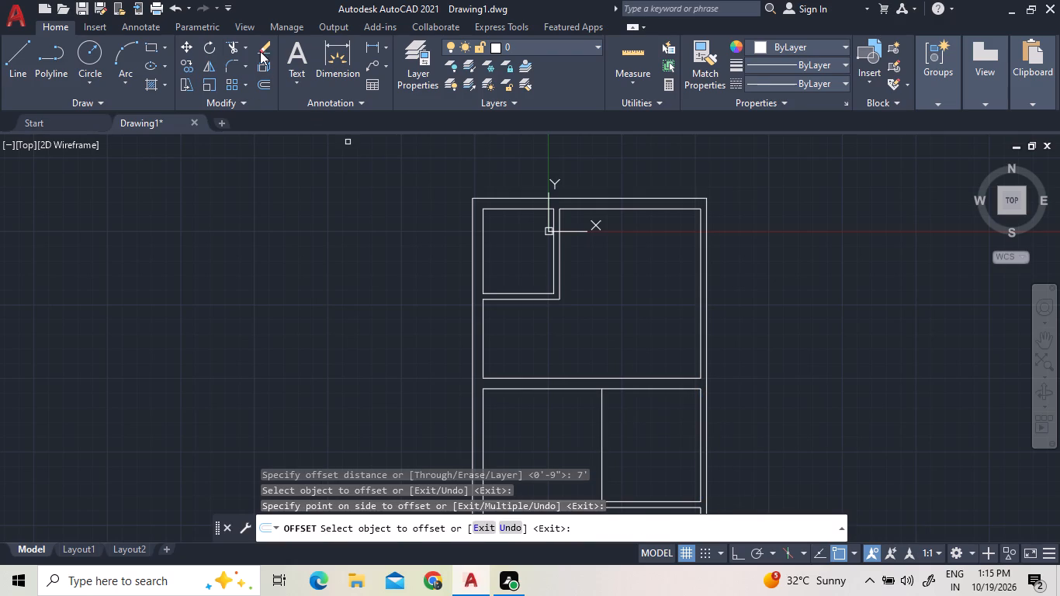
Offset the new vertical line 5" toward the left-hand wall to form a partition in the 8' deep space.
{"action": "left_click", "coordinate": [259, 76]}
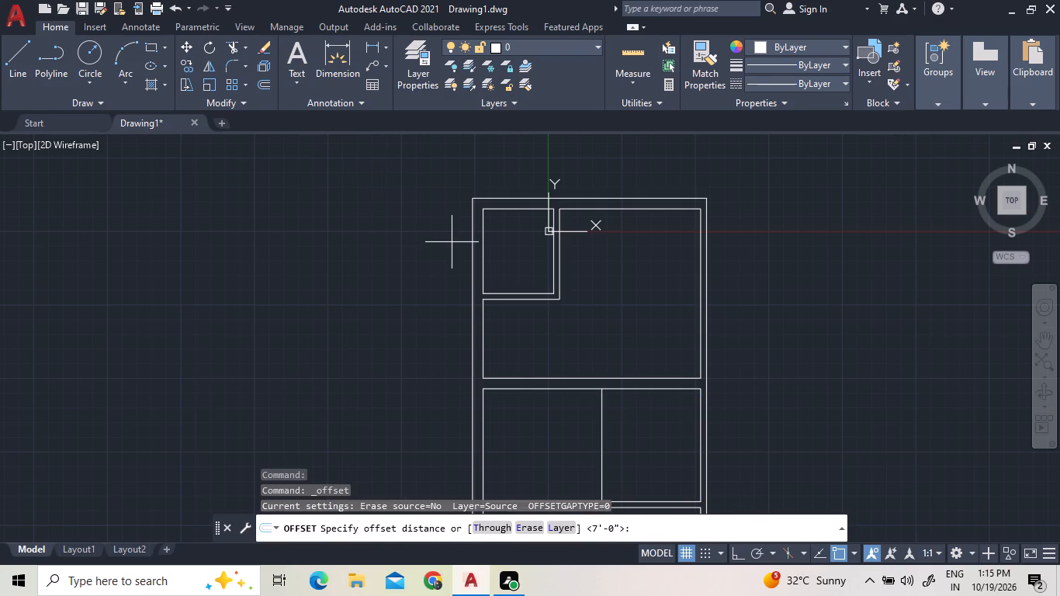
{"action": "type", "text": "5\""}
{"action": "key", "text": "Return"}
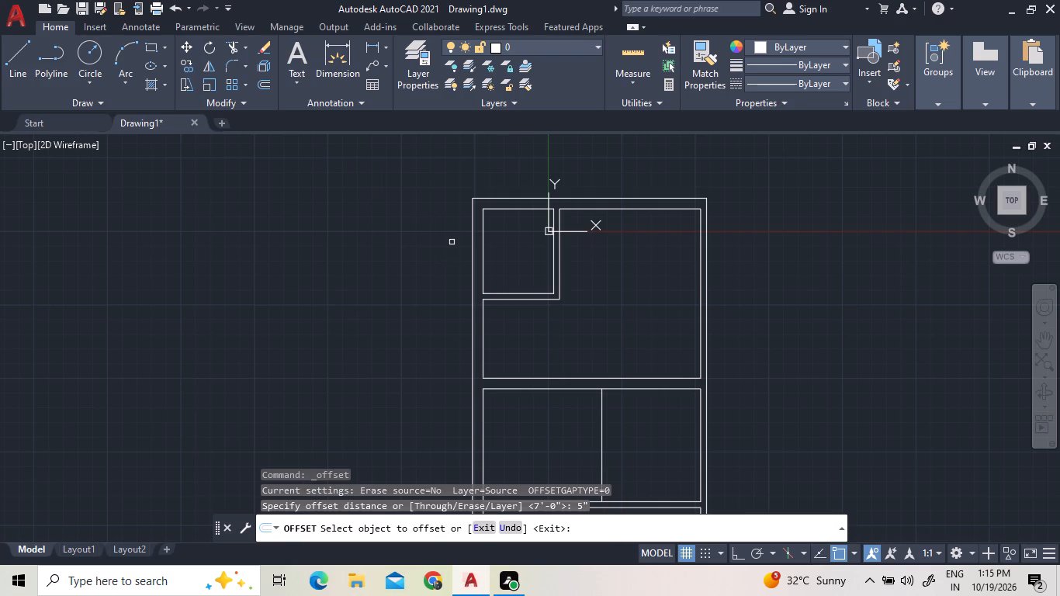
{"action": "left_click", "coordinate": [600, 407]}
{"action": "left_click", "coordinate": [585, 407]}
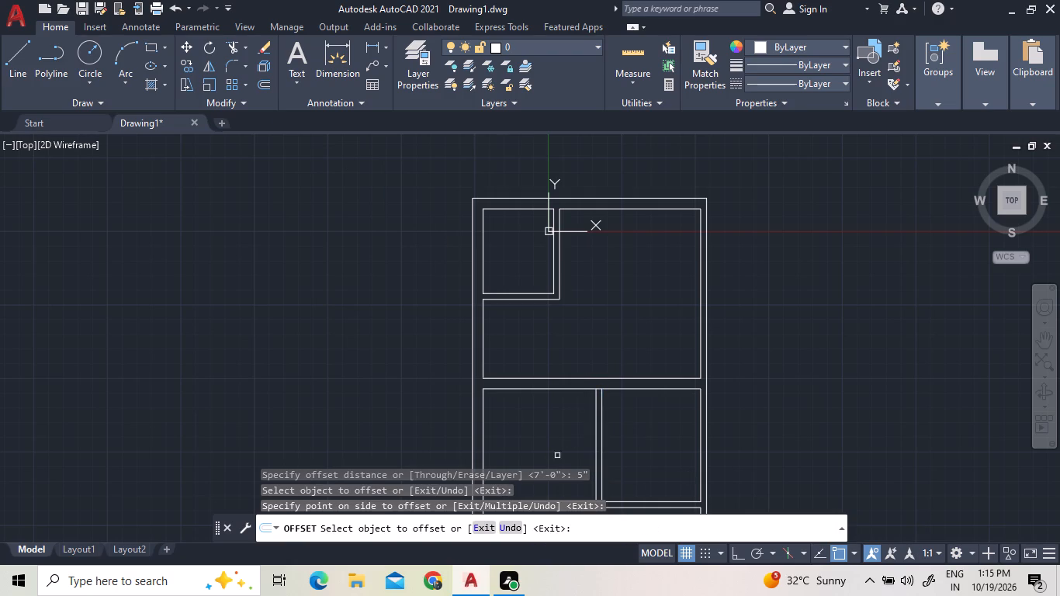
Extend both vertical partition lines down across the 5" wall below the 8' deep space.
{"action": "scroll", "coordinate": [563, 447], "scroll_direction": "down", "scroll_amount": 5}
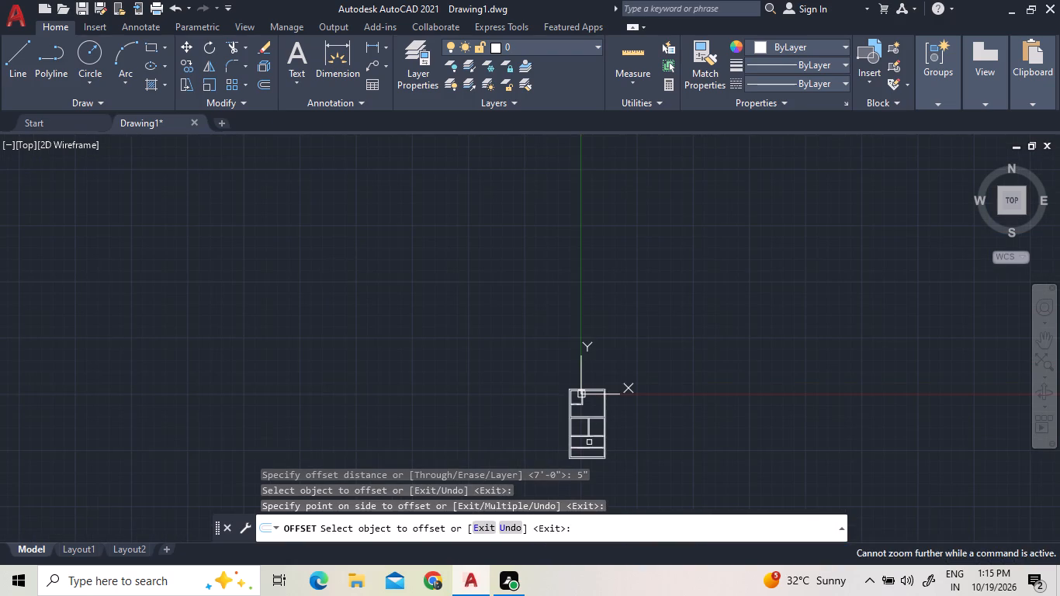
{"action": "scroll", "coordinate": [589, 442], "scroll_direction": "up", "scroll_amount": 2}
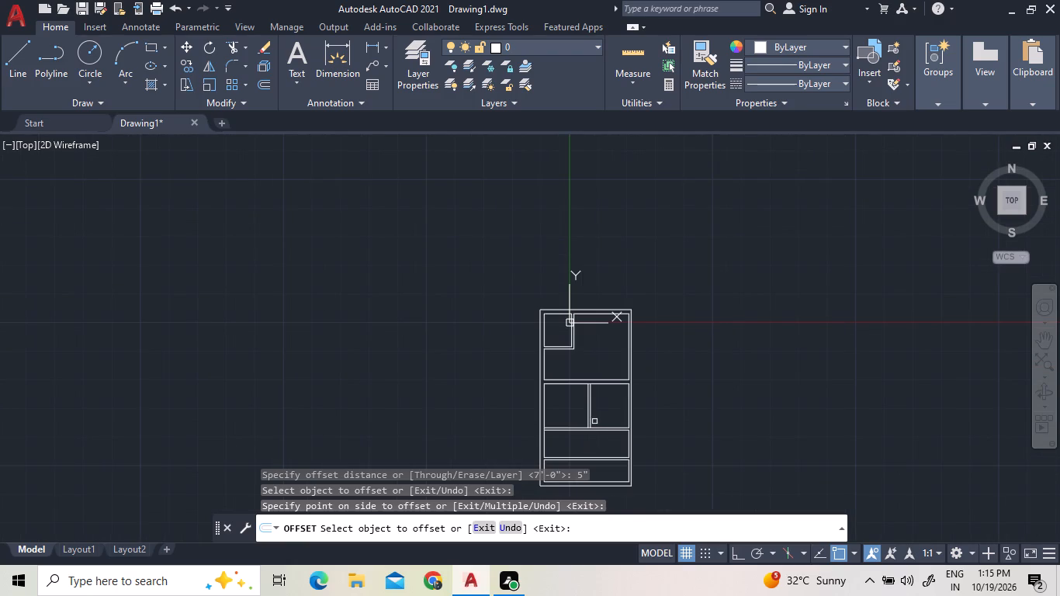
{"action": "scroll", "coordinate": [595, 424], "scroll_direction": "up", "scroll_amount": 2}
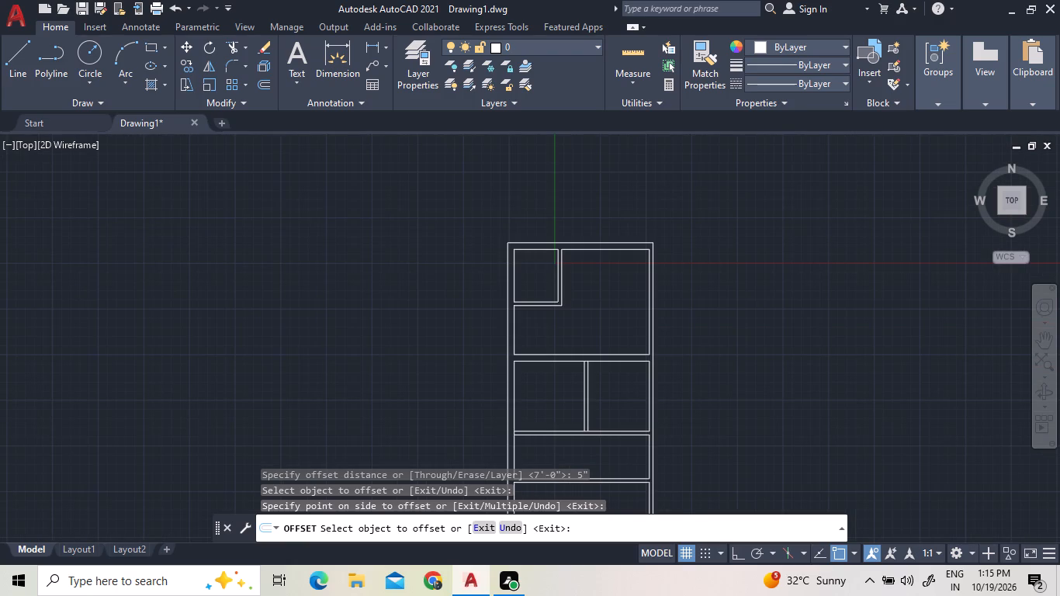
{"action": "scroll", "coordinate": [604, 414], "scroll_direction": "down", "scroll_amount": 2}
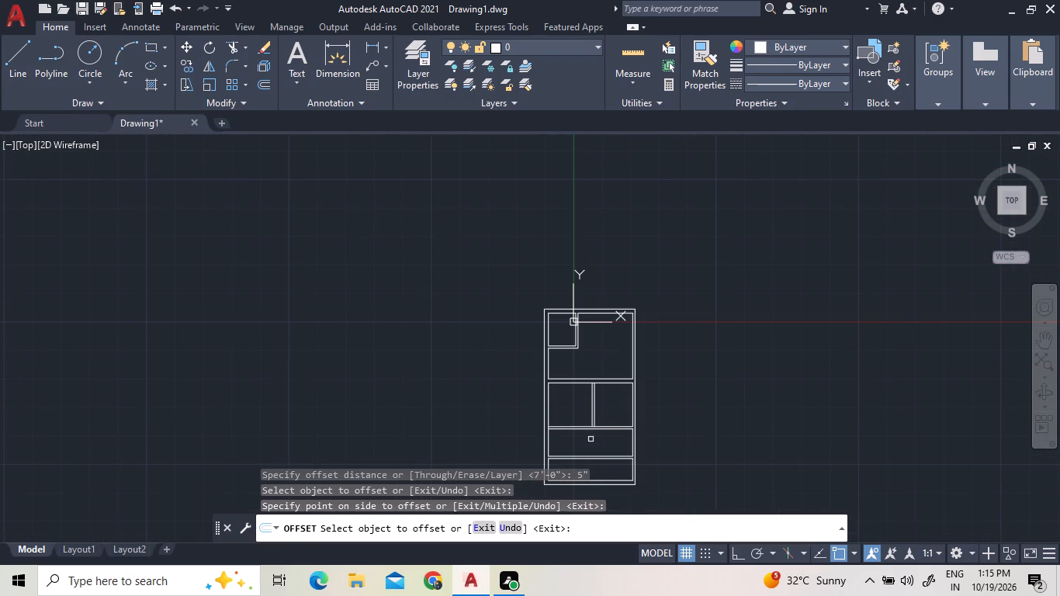
{"action": "scroll", "coordinate": [600, 466], "scroll_direction": "up", "scroll_amount": 3}
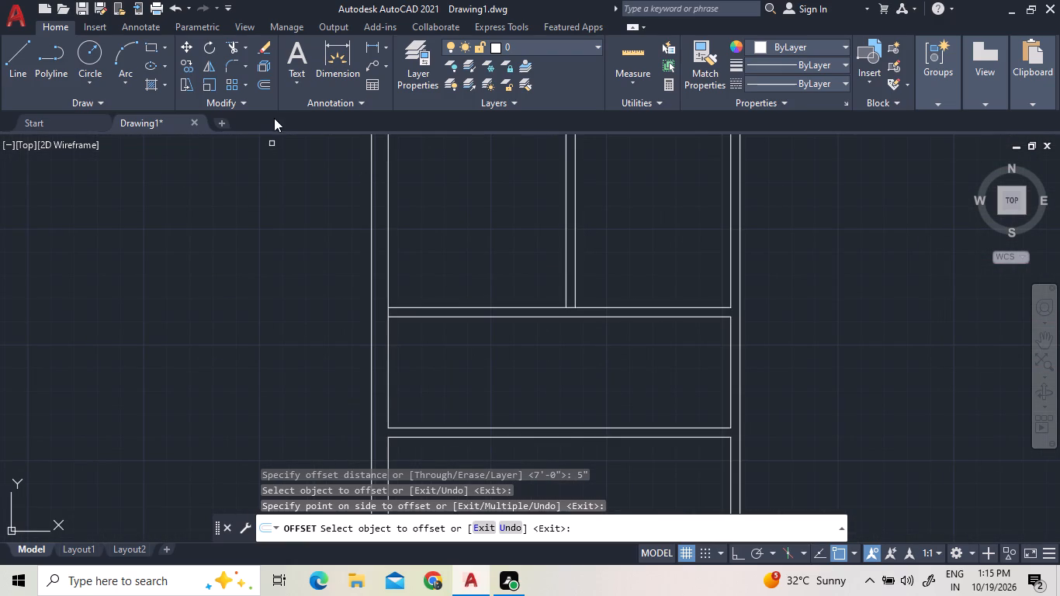
{"action": "left_click", "coordinate": [244, 44]}
{"action": "left_click", "coordinate": [251, 101]}
{"action": "left_click", "coordinate": [629, 280]}
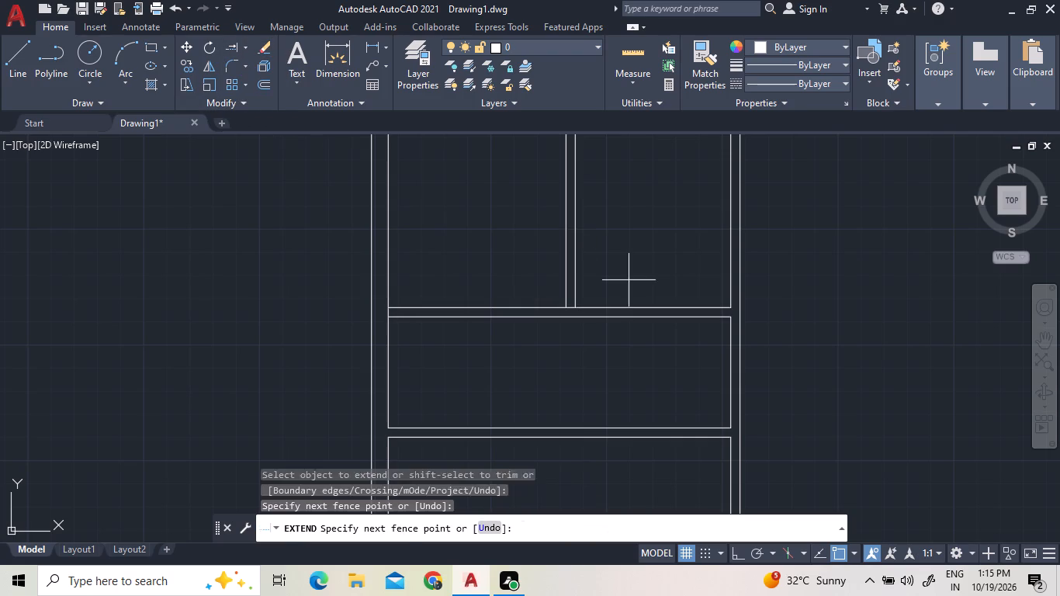
{"action": "left_click", "coordinate": [473, 248]}
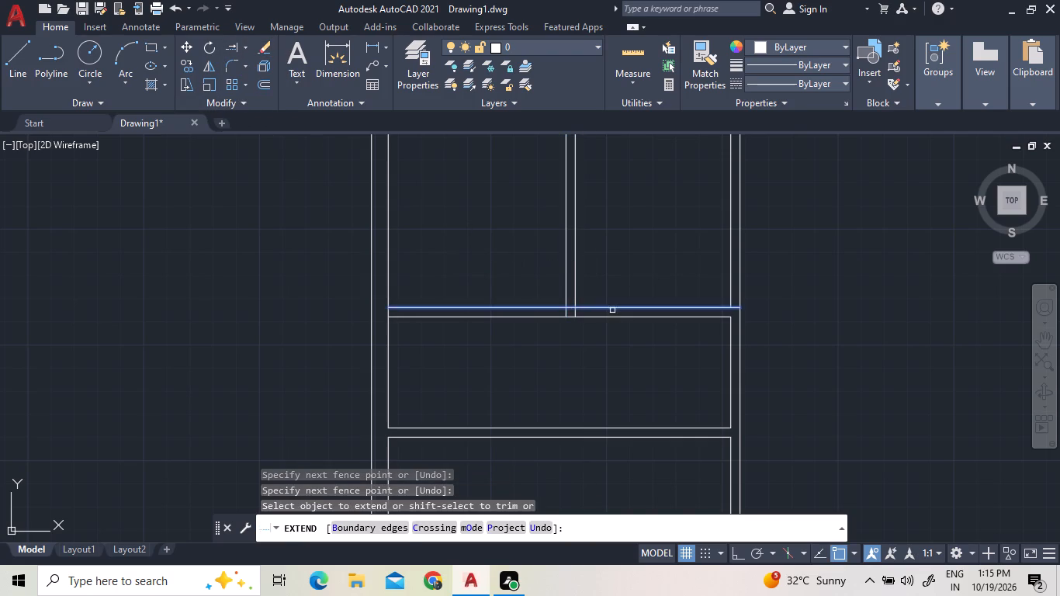
Extend both vertical partition lines down through the 5' deep space to the upper line of the second 5" wall.
{"action": "scroll", "coordinate": [612, 317], "scroll_direction": "up", "scroll_amount": 3}
{"action": "left_click", "coordinate": [603, 296]}
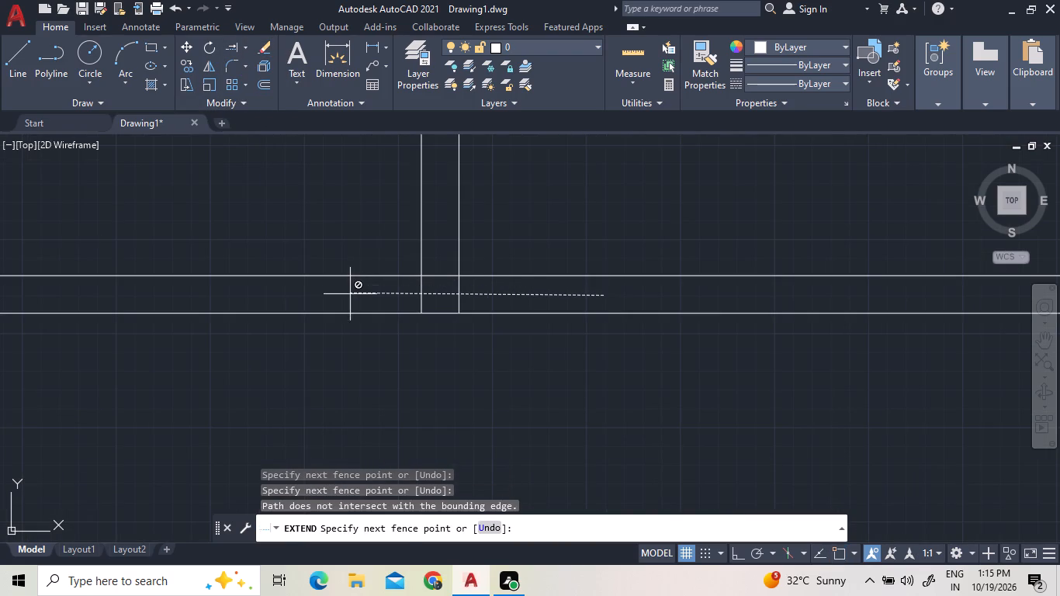
{"action": "scroll", "coordinate": [514, 326], "scroll_direction": "down", "scroll_amount": 3}
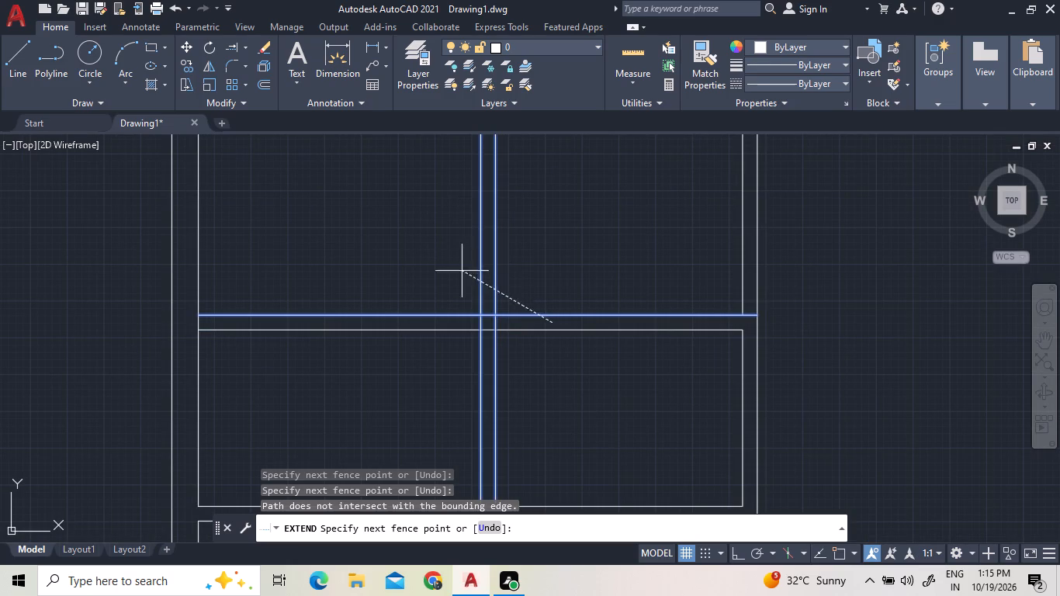
{"action": "left_click", "coordinate": [521, 327]}
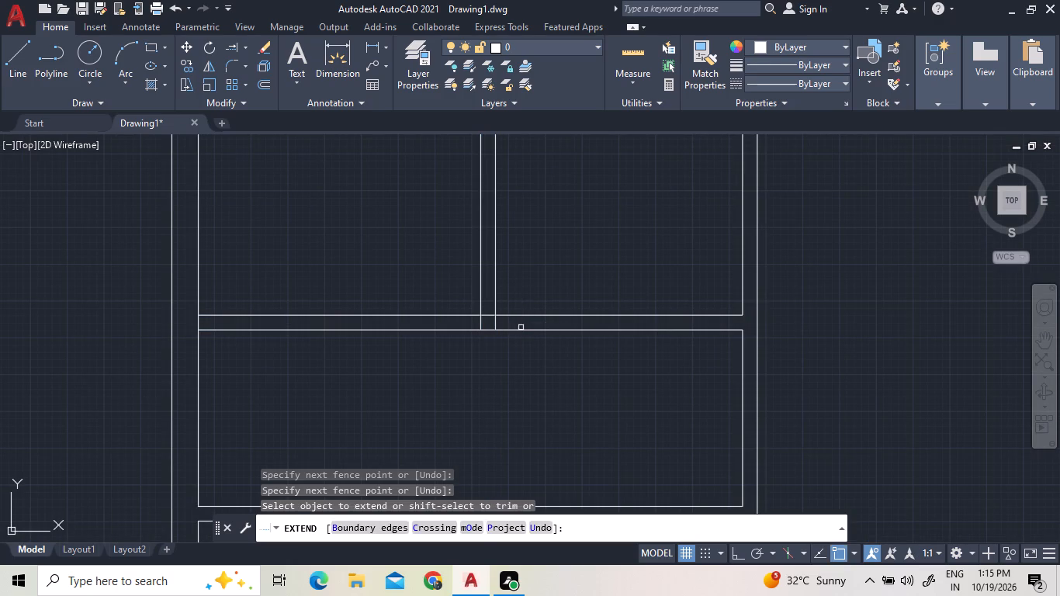
{"action": "left_click", "coordinate": [534, 289]}
{"action": "left_click", "coordinate": [407, 162]}
Extend the left vertical partition line to the lower line of the second 5" wall and finish extending.
{"action": "scroll", "coordinate": [556, 388], "scroll_direction": "down", "scroll_amount": 2}
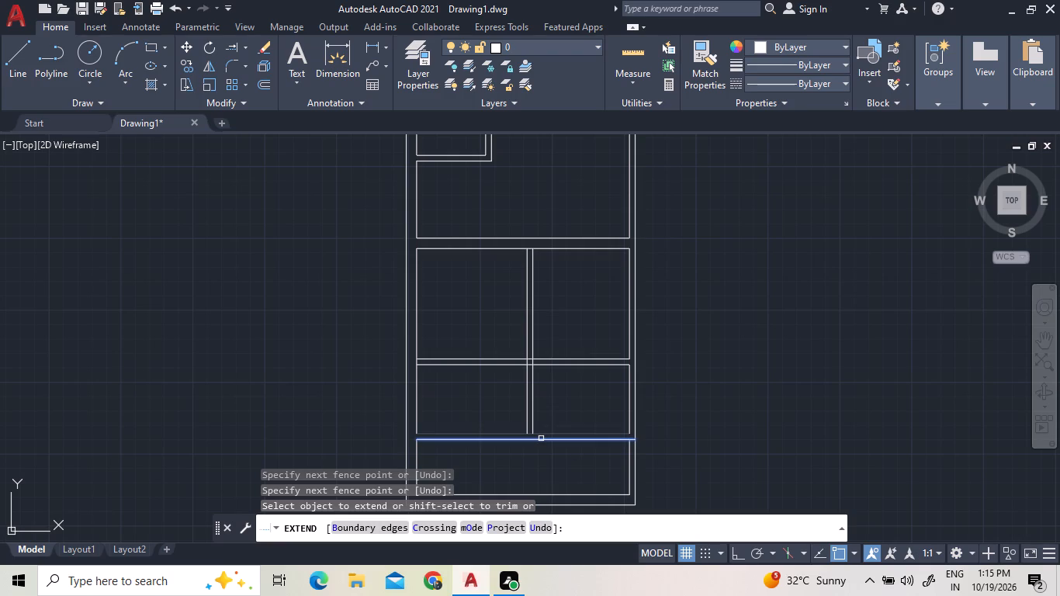
{"action": "left_click", "coordinate": [525, 413]}
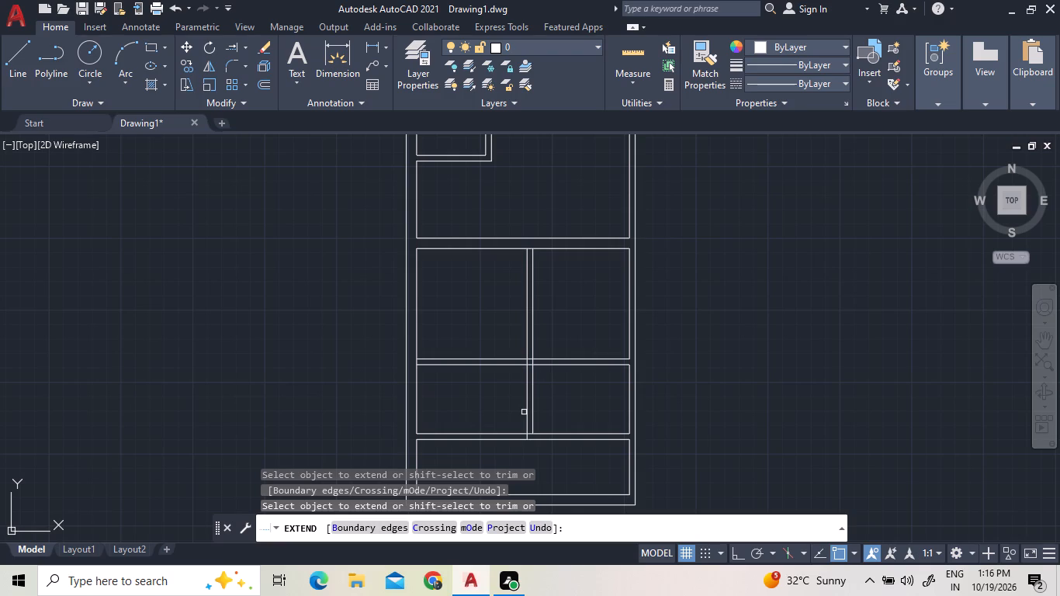
{"action": "right_click", "coordinate": [500, 396]}
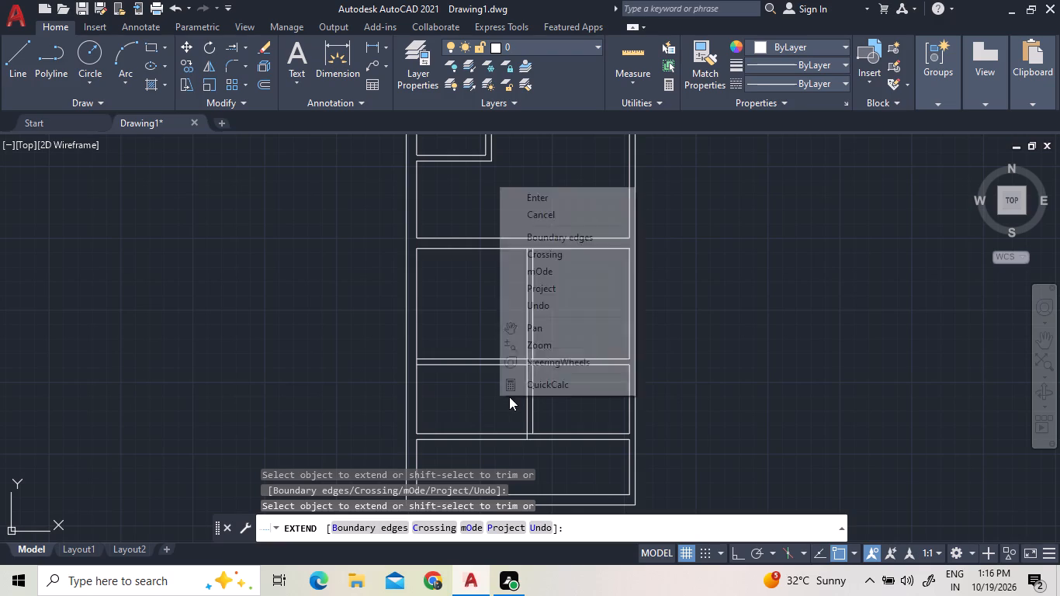
{"action": "left_click", "coordinate": [564, 205]}
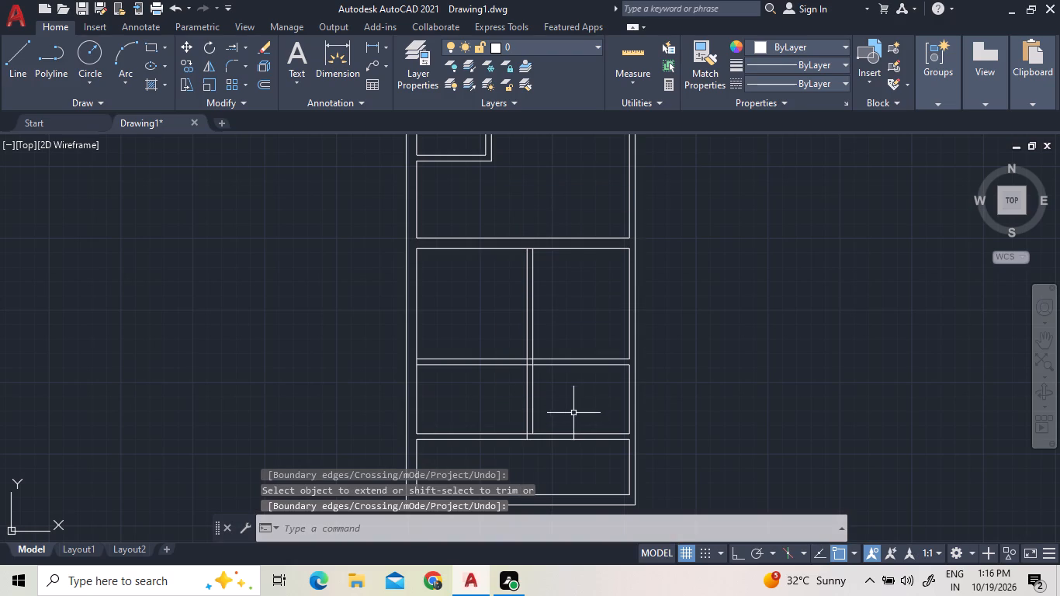
Move both vertical partition lines 1' horizontally toward the right-hand wall, with Ortho on.
{"action": "left_click", "coordinate": [572, 407]}
{"action": "left_click", "coordinate": [504, 395]}
{"action": "right_click", "coordinate": [504, 395]}
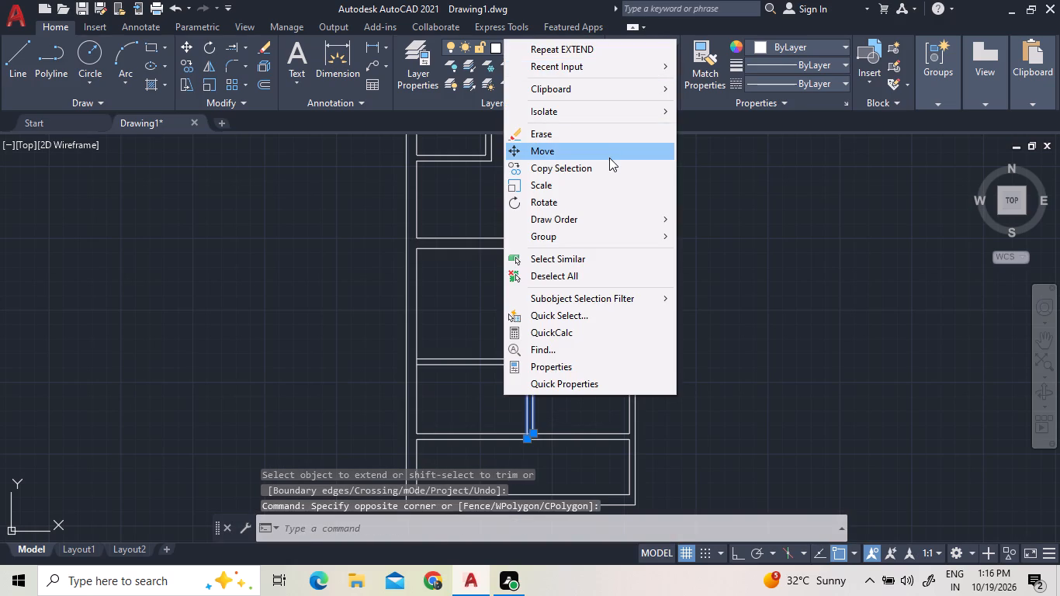
{"action": "left_click", "coordinate": [609, 158]}
{"action": "scroll", "coordinate": [532, 449], "scroll_direction": "up", "scroll_amount": 3}
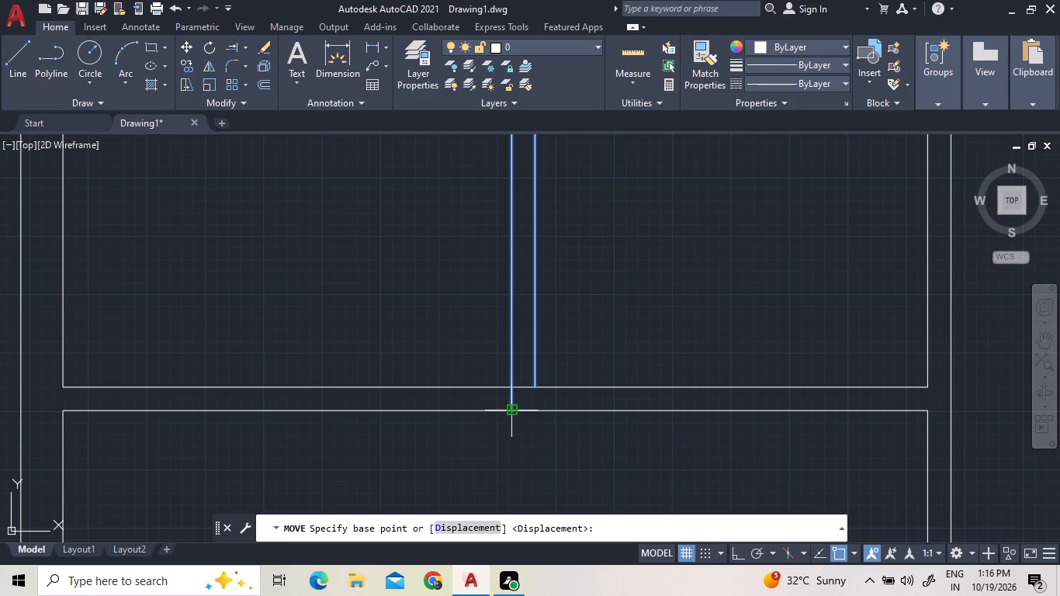
{"action": "left_click", "coordinate": [507, 411]}
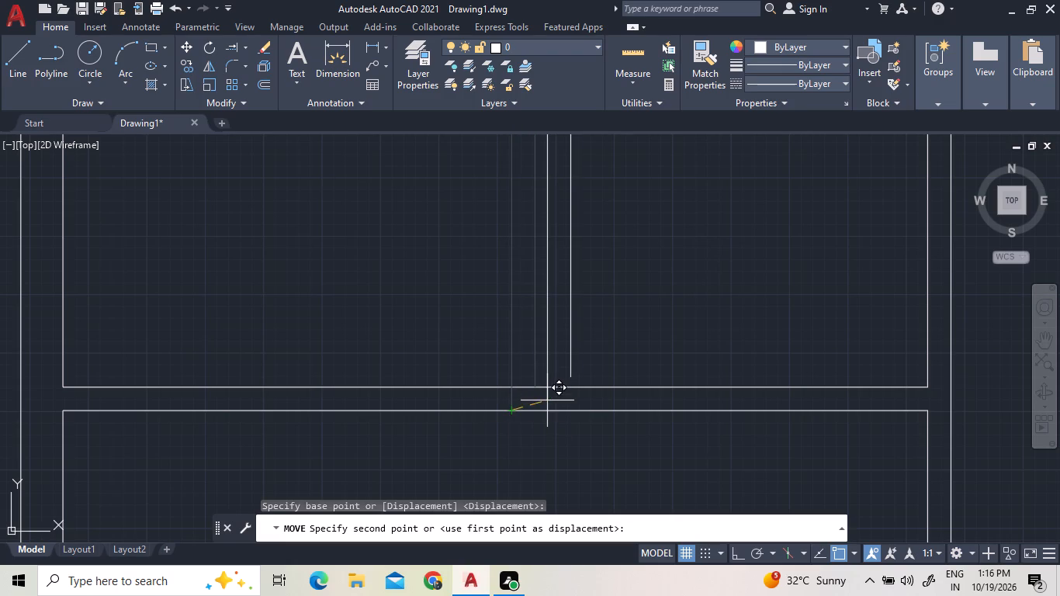
{"action": "key", "text": "F8"}
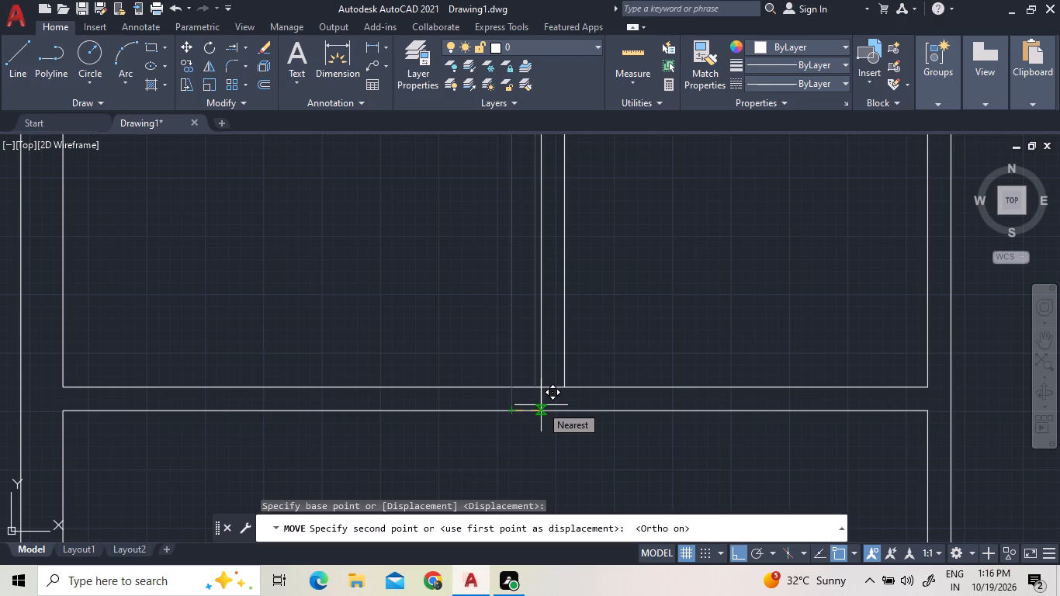
{"action": "key", "text": "1"}
{"action": "key", "text": "apostrophe"}
{"action": "key", "text": "Return"}
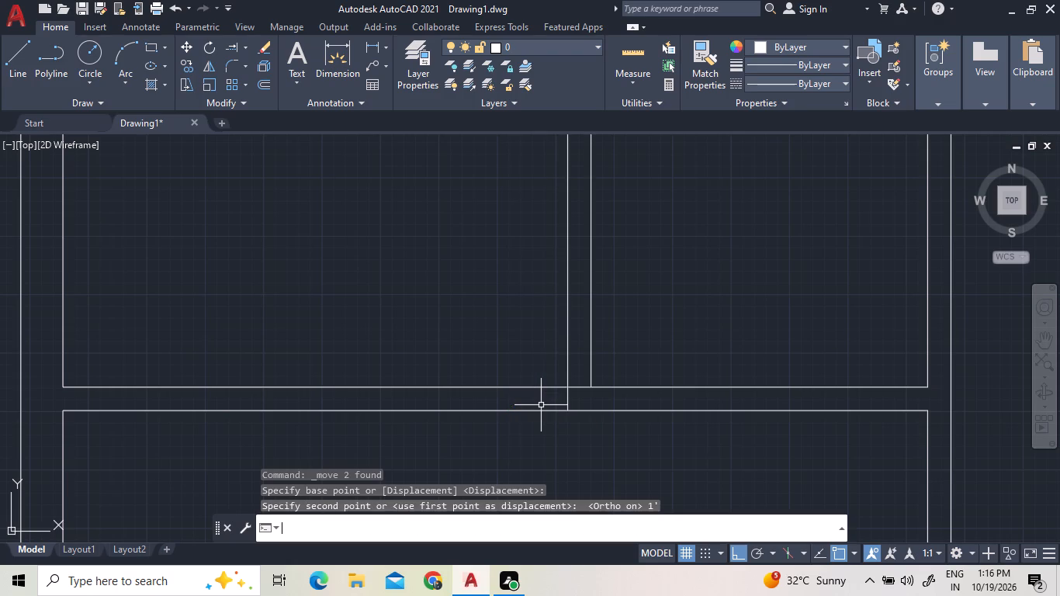
Trim the upper wall line of the 8' deep space where it crosses between the two partition lines.
{"action": "scroll", "coordinate": [554, 401], "scroll_direction": "down", "scroll_amount": 3}
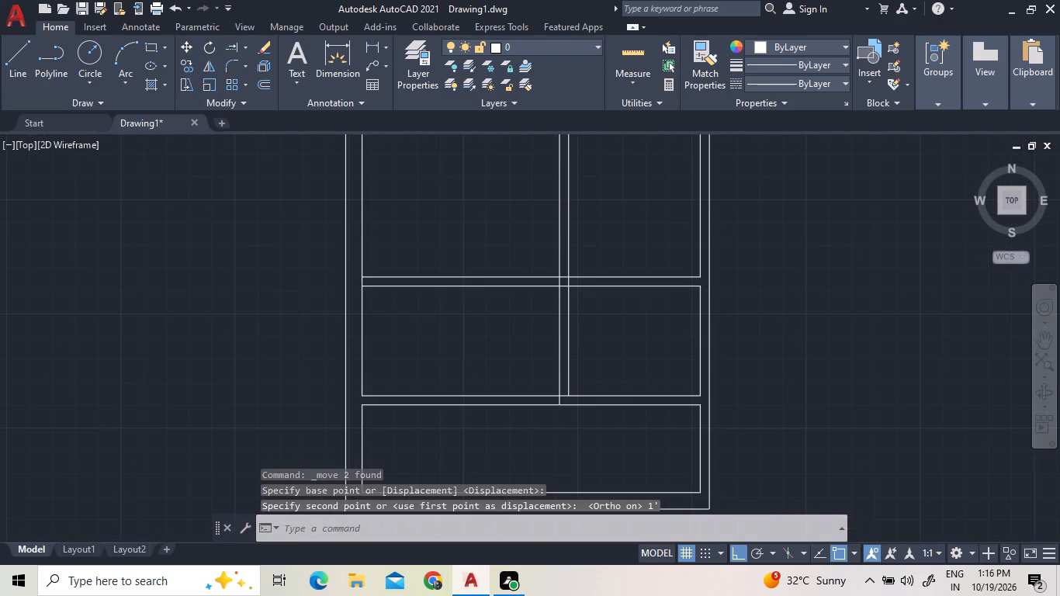
{"action": "scroll", "coordinate": [562, 421], "scroll_direction": "down", "scroll_amount": 1}
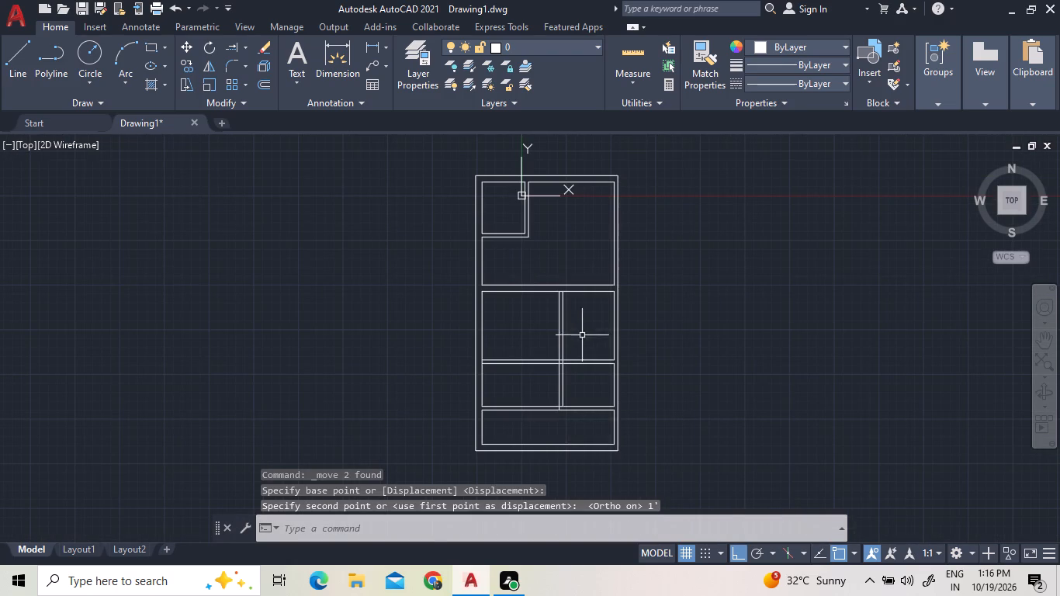
{"action": "scroll", "coordinate": [568, 386], "scroll_direction": "up", "scroll_amount": 1}
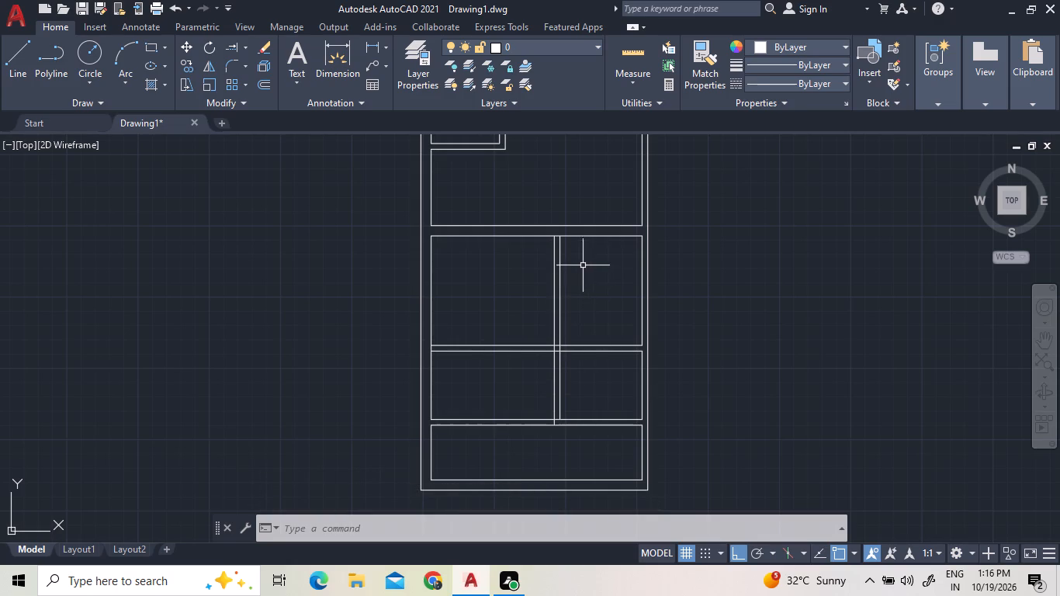
{"action": "scroll", "coordinate": [584, 310], "scroll_direction": "up", "scroll_amount": 3}
{"action": "scroll", "coordinate": [584, 310], "scroll_direction": "down", "scroll_amount": 2}
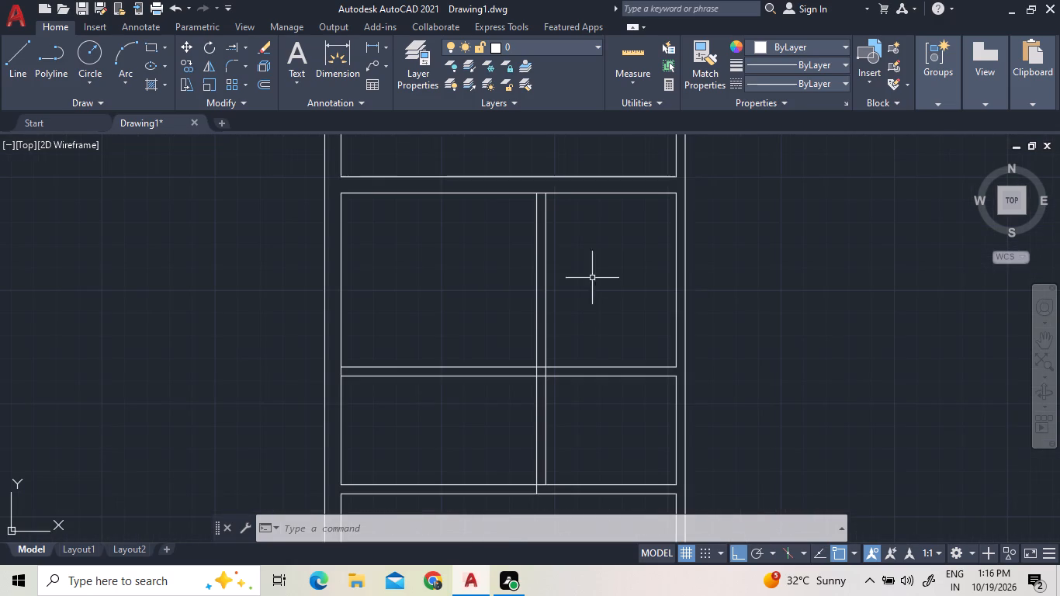
{"action": "left_click", "coordinate": [12, 68]}
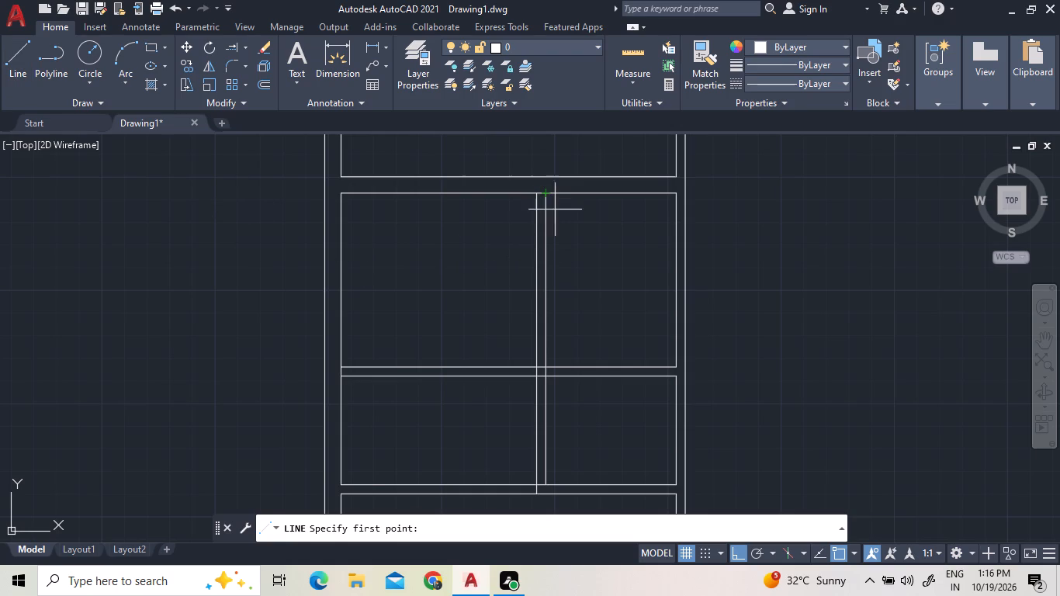
{"action": "right_click", "coordinate": [563, 250]}
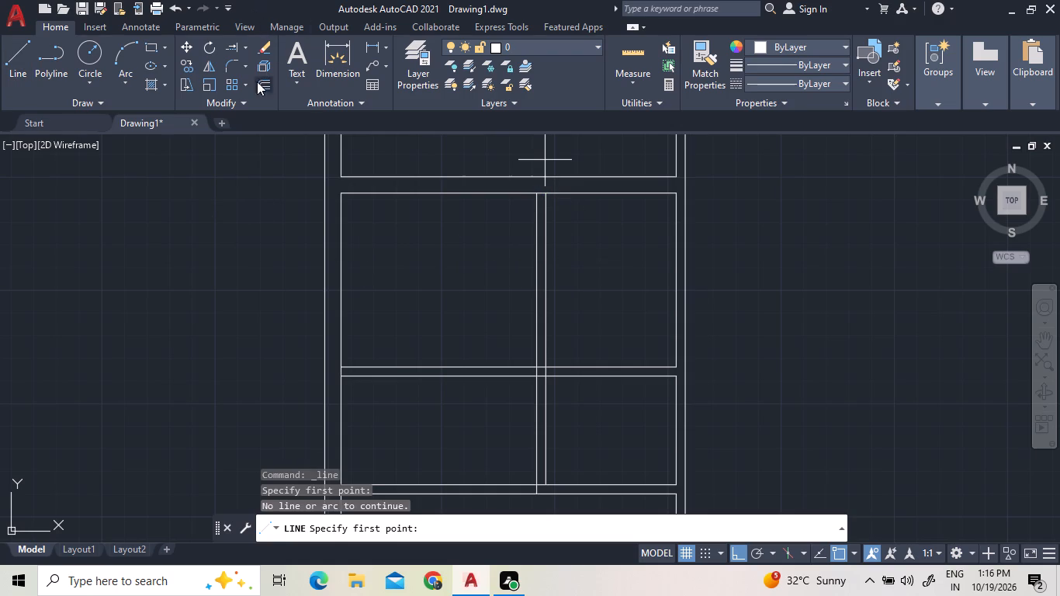
{"action": "left_click", "coordinate": [246, 43]}
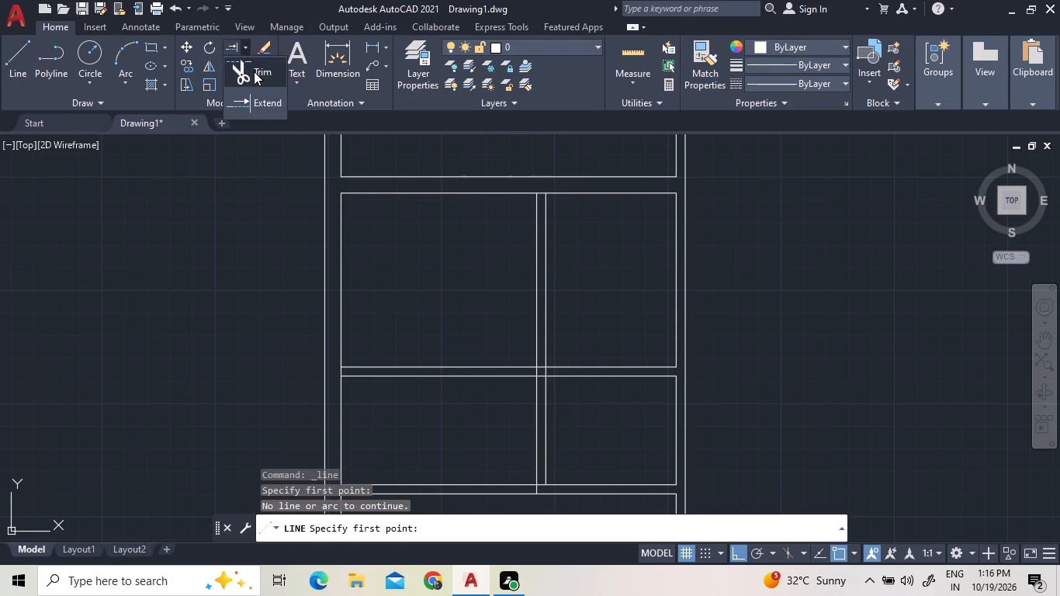
{"action": "left_click", "coordinate": [255, 71]}
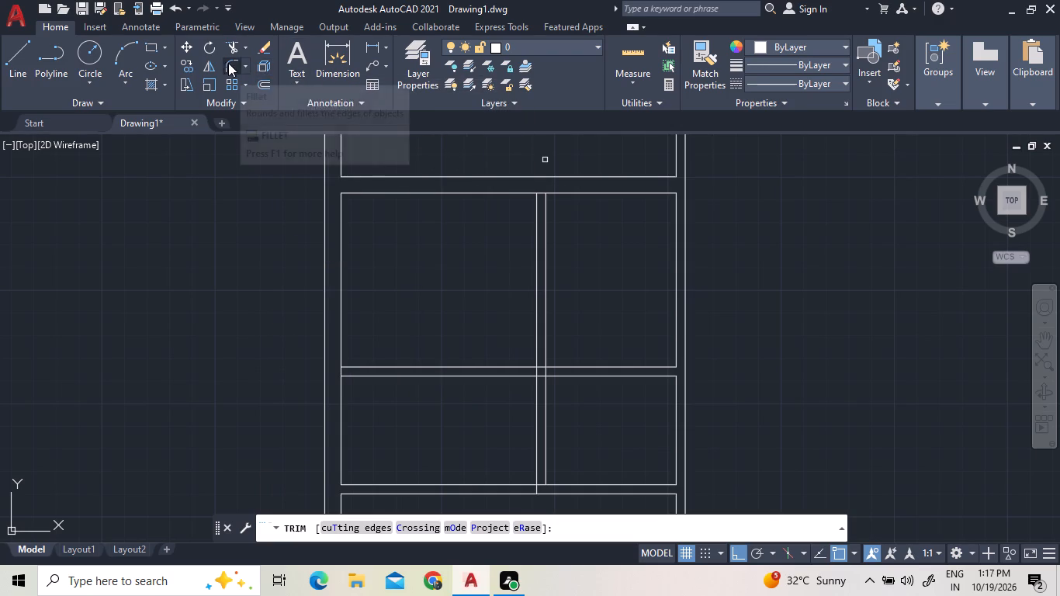
{"action": "left_click", "coordinate": [235, 45]}
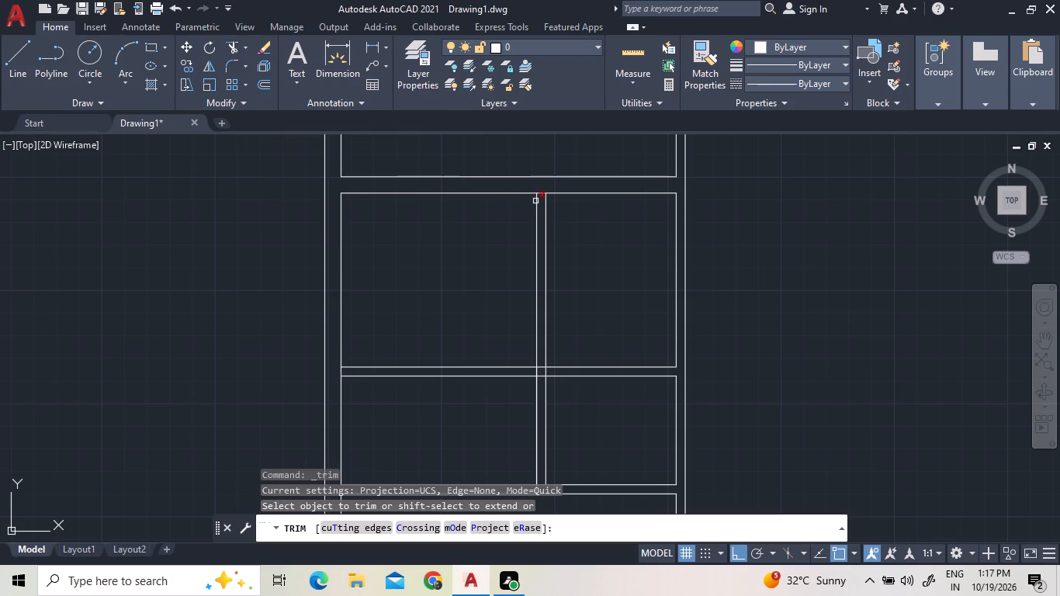
{"action": "left_click", "coordinate": [542, 191]}
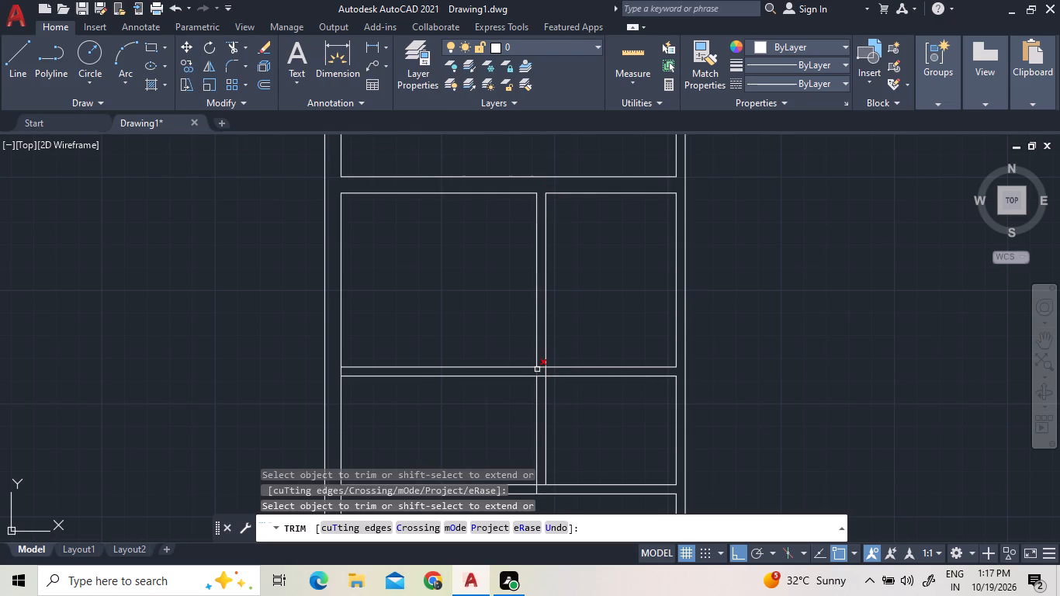
Trim away both lines of the first 5" wall left of the partition and open its junction with the partition.
{"action": "left_click", "coordinate": [511, 368]}
{"action": "left_click", "coordinate": [511, 375]}
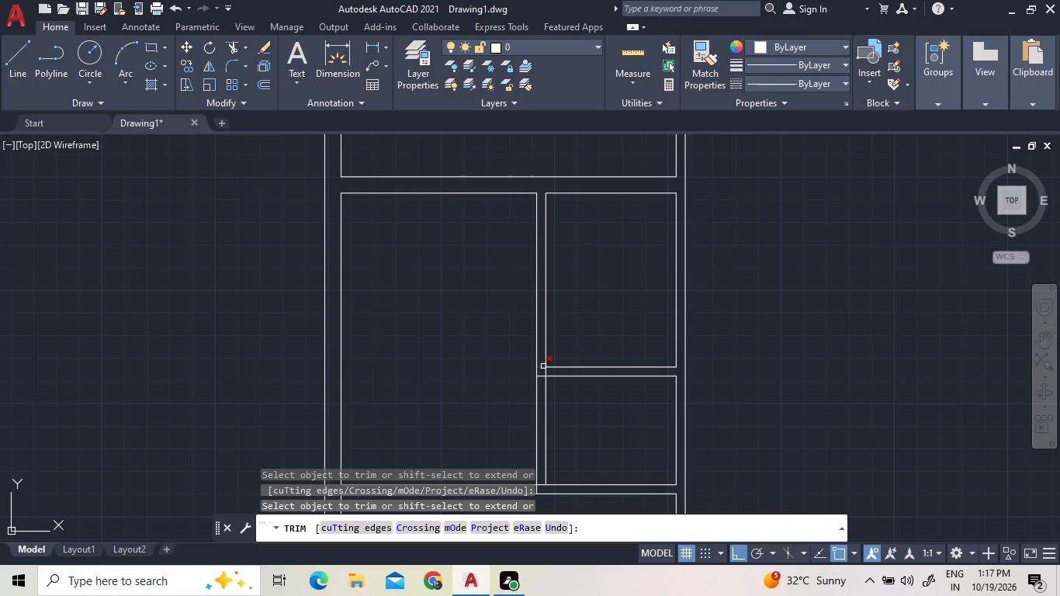
{"action": "left_click", "coordinate": [543, 366]}
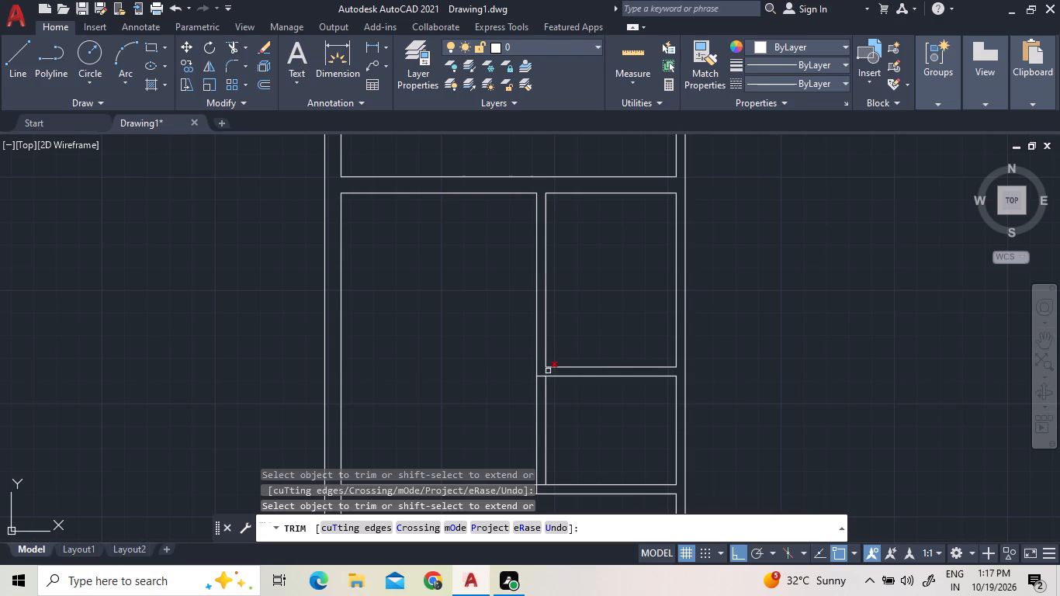
{"action": "left_click", "coordinate": [548, 371]}
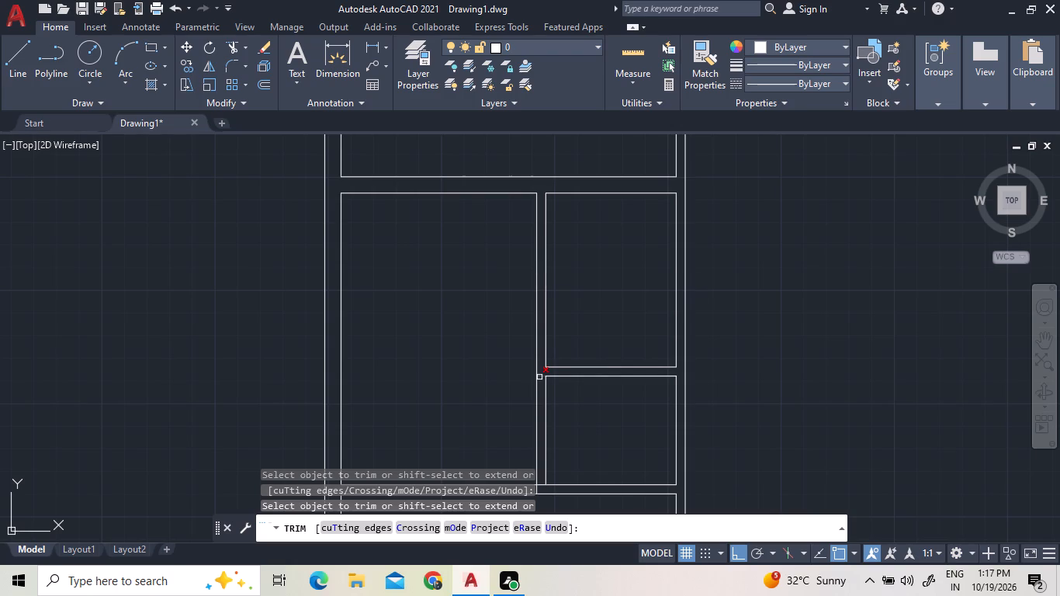
{"action": "left_click", "coordinate": [543, 376]}
Trim both lines of the second 5" wall left of the partition, remove the piece between the partition lines, and finish trimming.
{"action": "scroll", "coordinate": [228, 104], "scroll_direction": "down", "scroll_amount": 1}
{"action": "scroll", "coordinate": [357, 243], "scroll_direction": "down", "scroll_amount": 2}
{"action": "scroll", "coordinate": [422, 345], "scroll_direction": "up", "scroll_amount": 2}
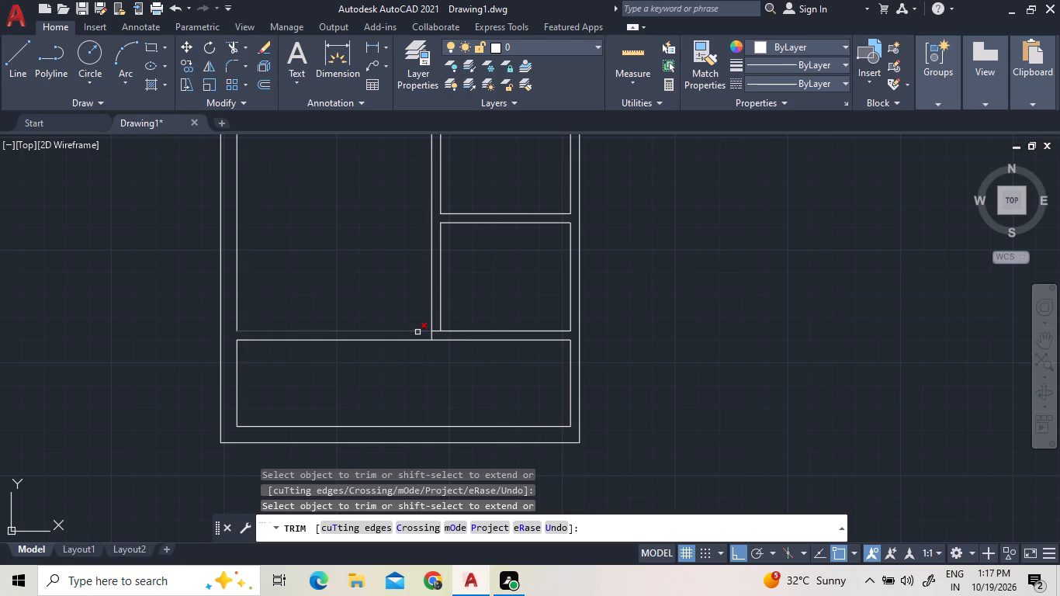
{"action": "left_click", "coordinate": [417, 332]}
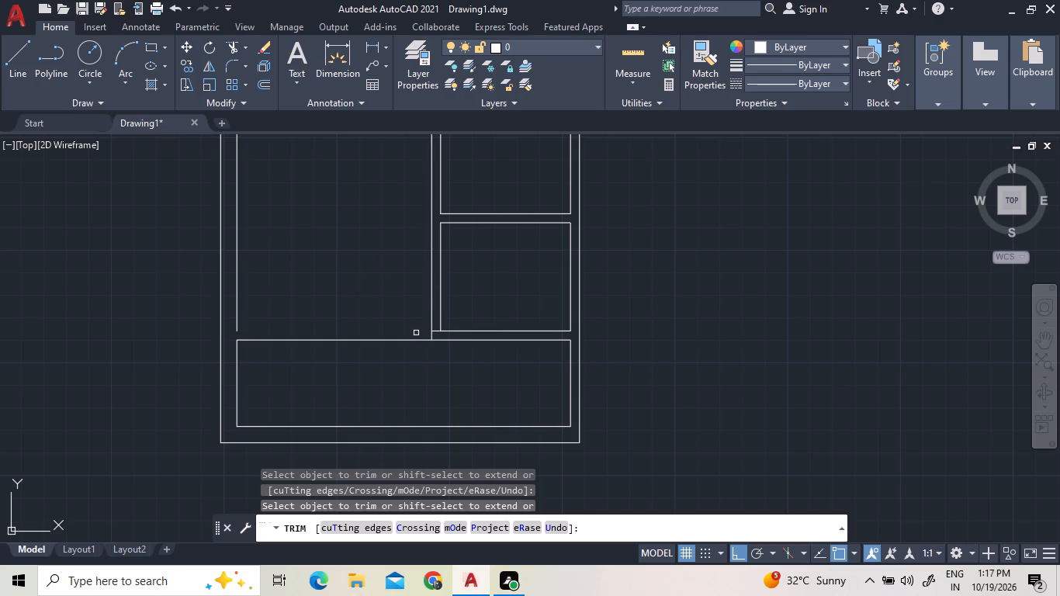
{"action": "left_click", "coordinate": [411, 341]}
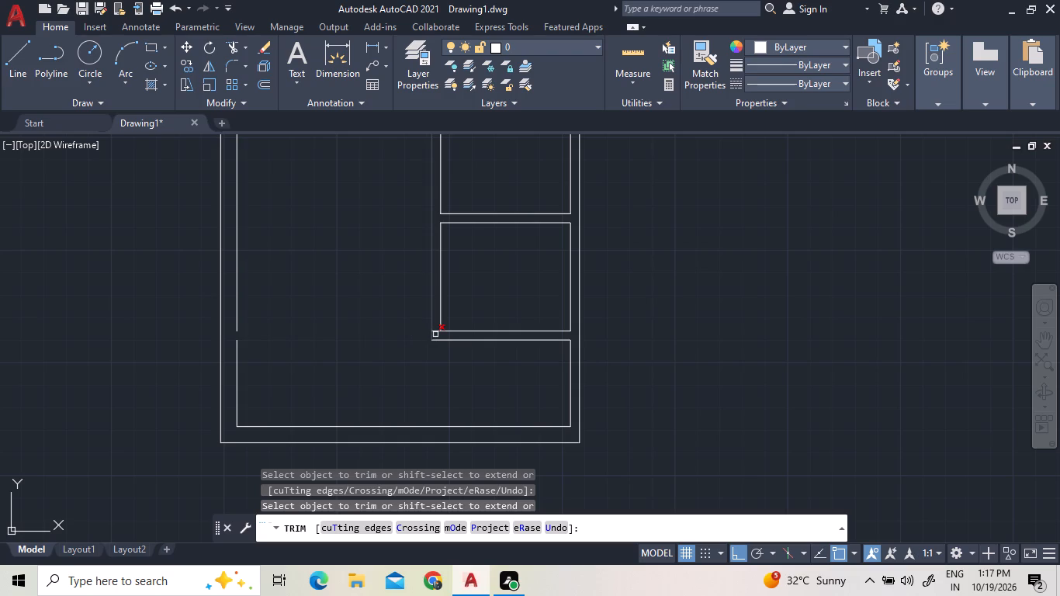
{"action": "scroll", "coordinate": [438, 334], "scroll_direction": "up", "scroll_amount": 1}
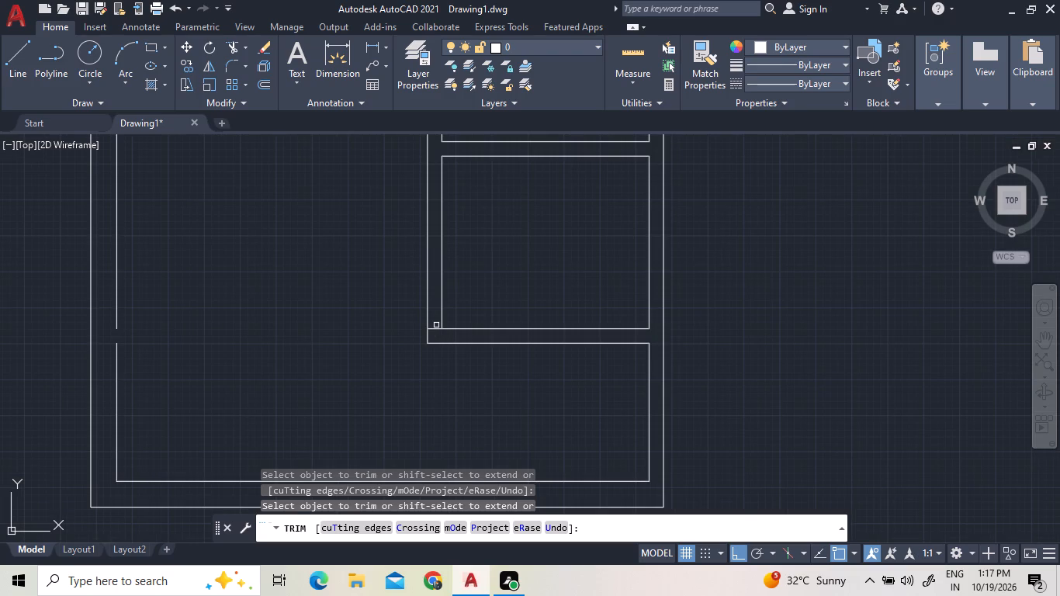
{"action": "left_click", "coordinate": [435, 324]}
{"action": "left_click", "coordinate": [435, 331]}
{"action": "scroll", "coordinate": [497, 304], "scroll_direction": "down", "scroll_amount": 2}
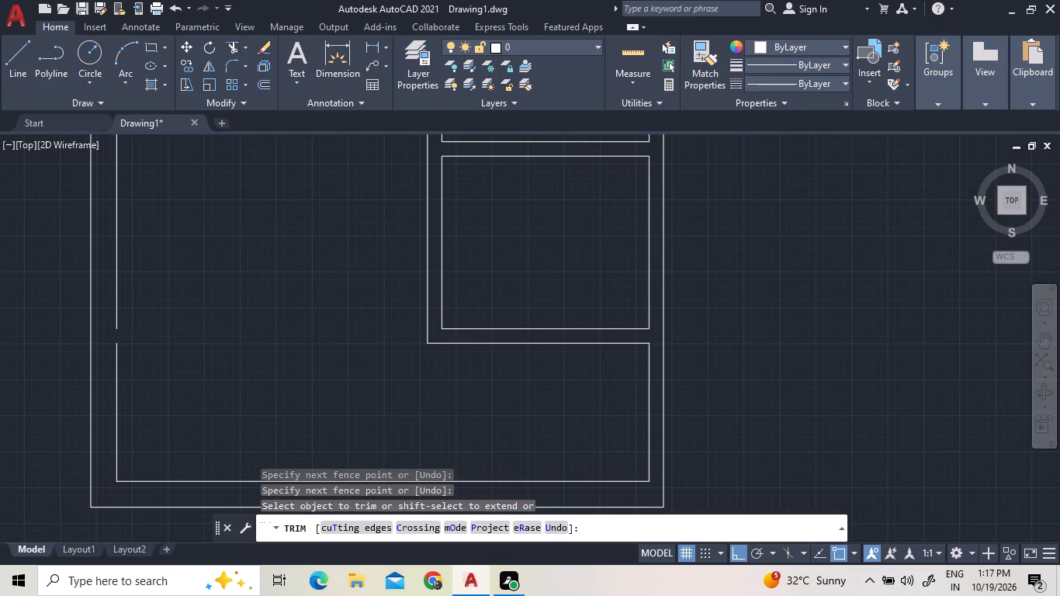
{"action": "scroll", "coordinate": [486, 267], "scroll_direction": "down", "scroll_amount": 2}
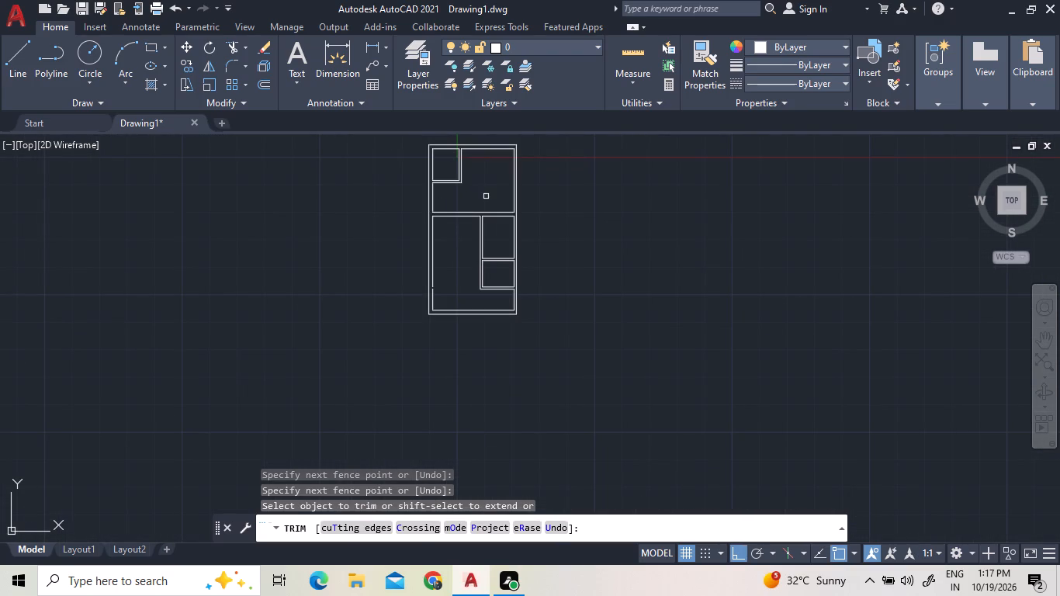
{"action": "scroll", "coordinate": [487, 199], "scroll_direction": "up", "scroll_amount": 2}
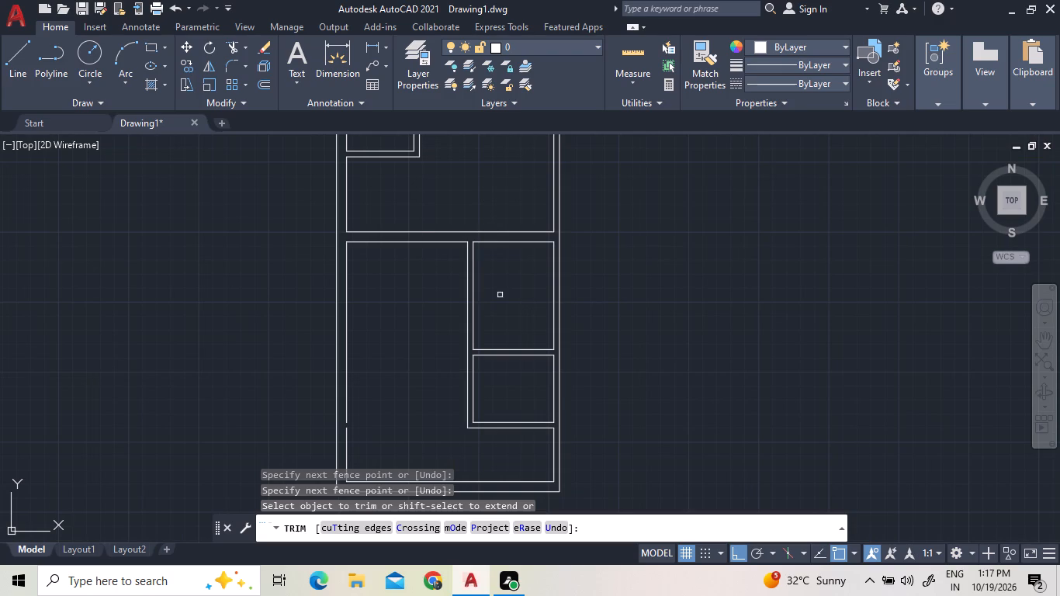
{"action": "scroll", "coordinate": [511, 329], "scroll_direction": "down", "scroll_amount": 1}
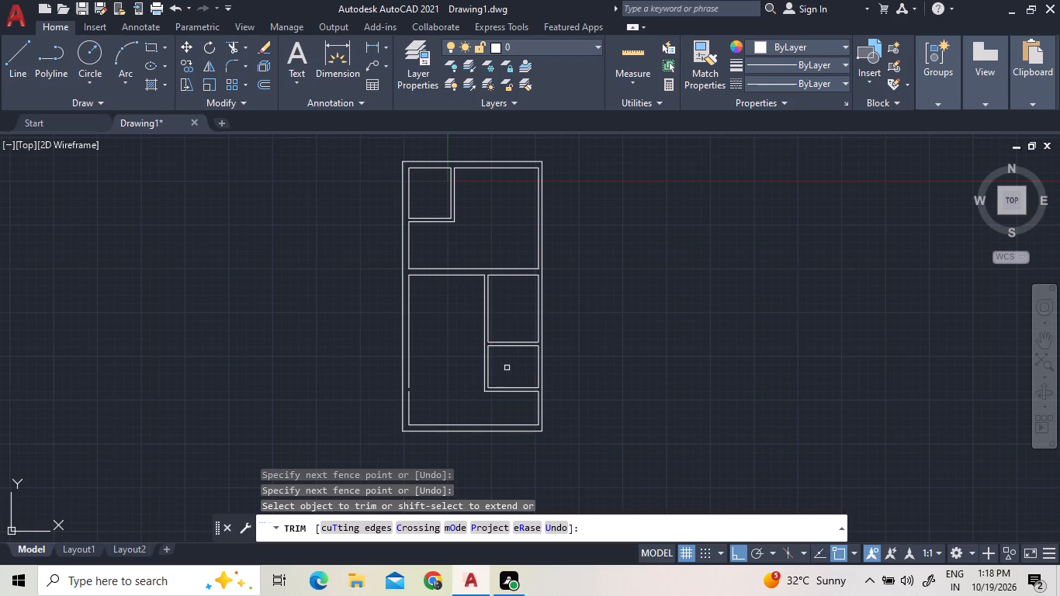
{"action": "scroll", "coordinate": [445, 406], "scroll_direction": "up", "scroll_amount": 1}
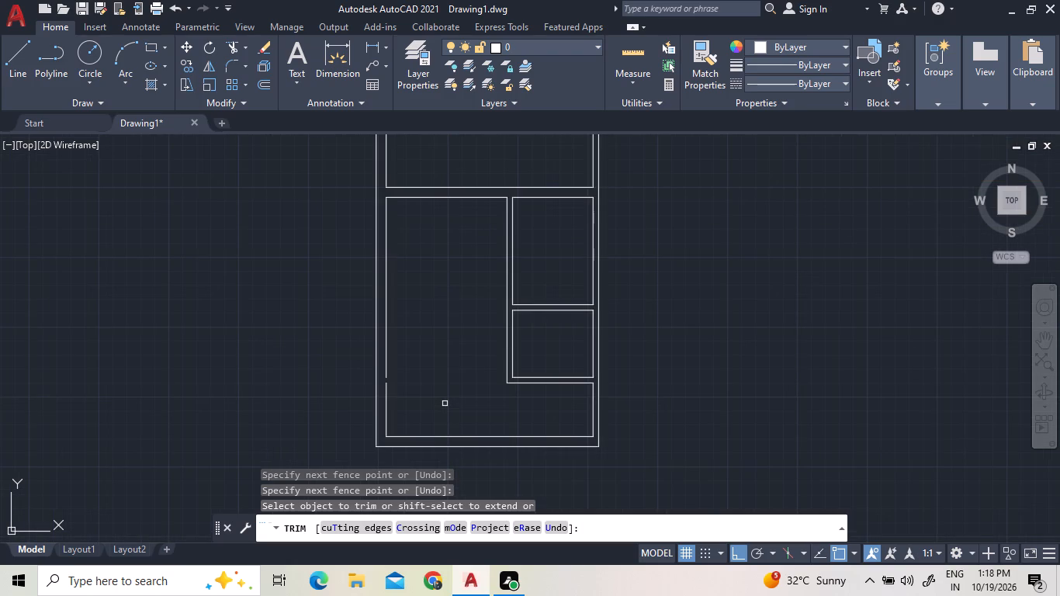
{"action": "right_click", "coordinate": [430, 399]}
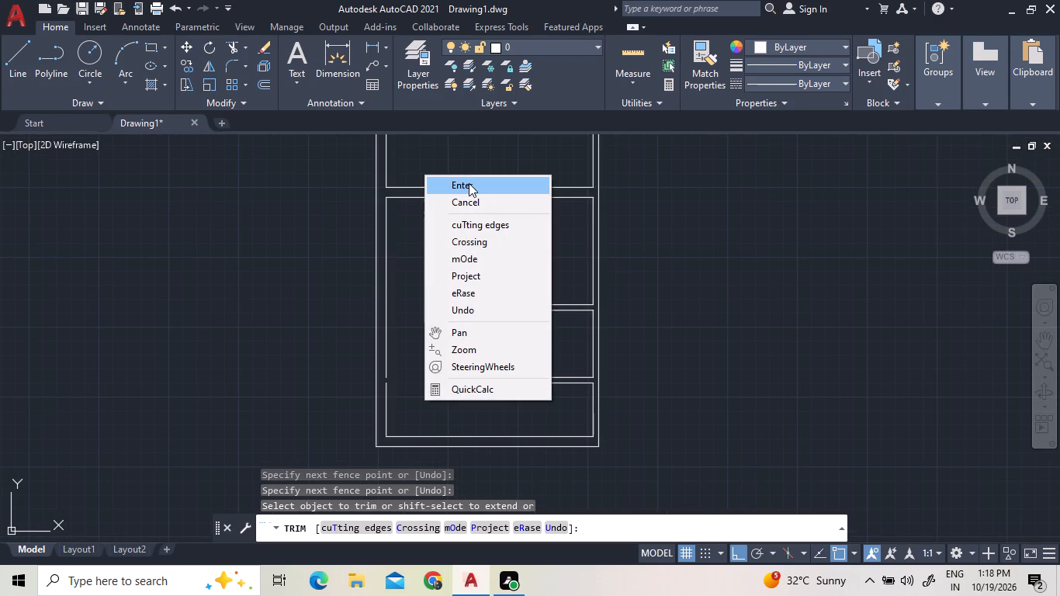
{"action": "left_click", "coordinate": [469, 183]}
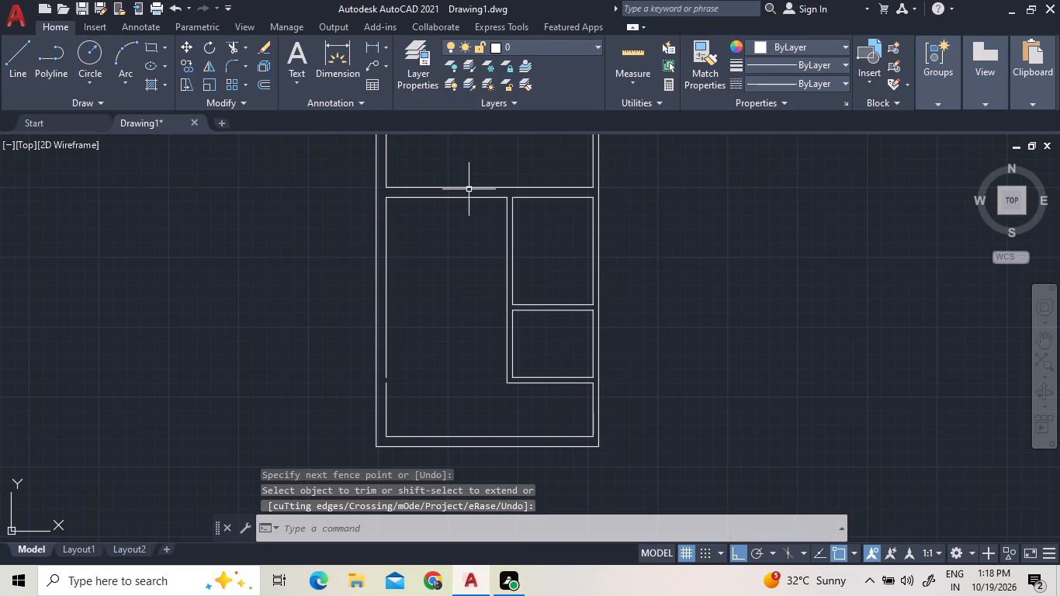
Join the two collinear segments of the left-hand inner wall line across the gap at the removed second 5" wall.
{"action": "left_click", "coordinate": [387, 393]}
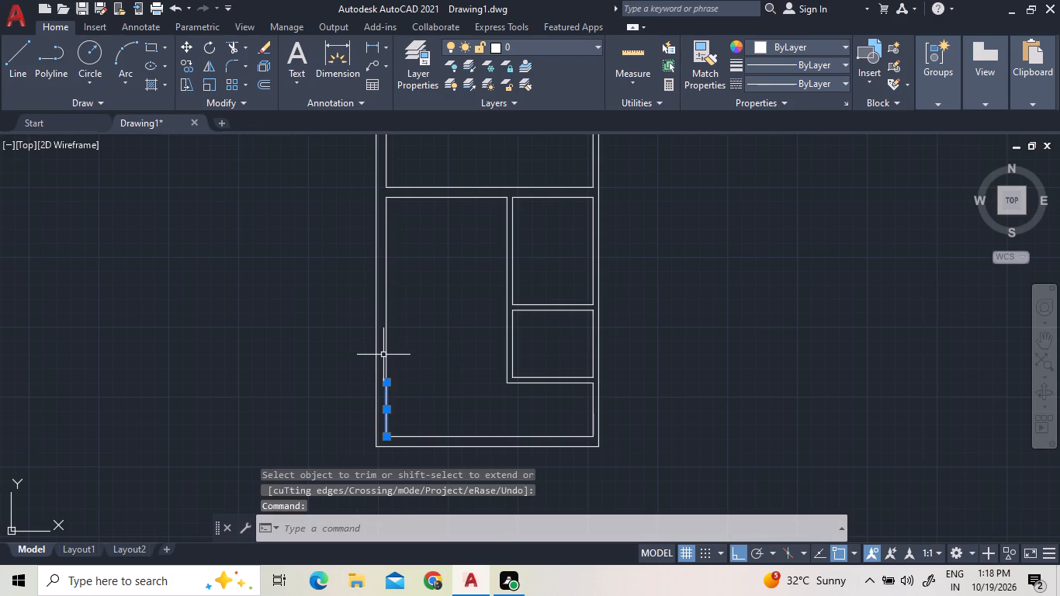
{"action": "left_click", "coordinate": [388, 352]}
{"action": "type", "text": "j"}
{"action": "key", "text": "space"}
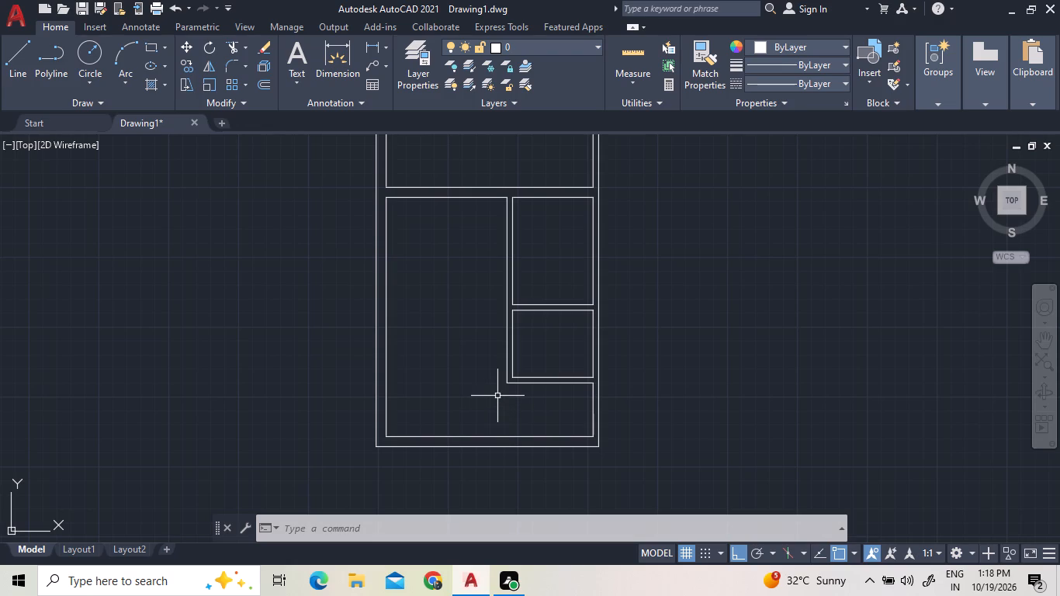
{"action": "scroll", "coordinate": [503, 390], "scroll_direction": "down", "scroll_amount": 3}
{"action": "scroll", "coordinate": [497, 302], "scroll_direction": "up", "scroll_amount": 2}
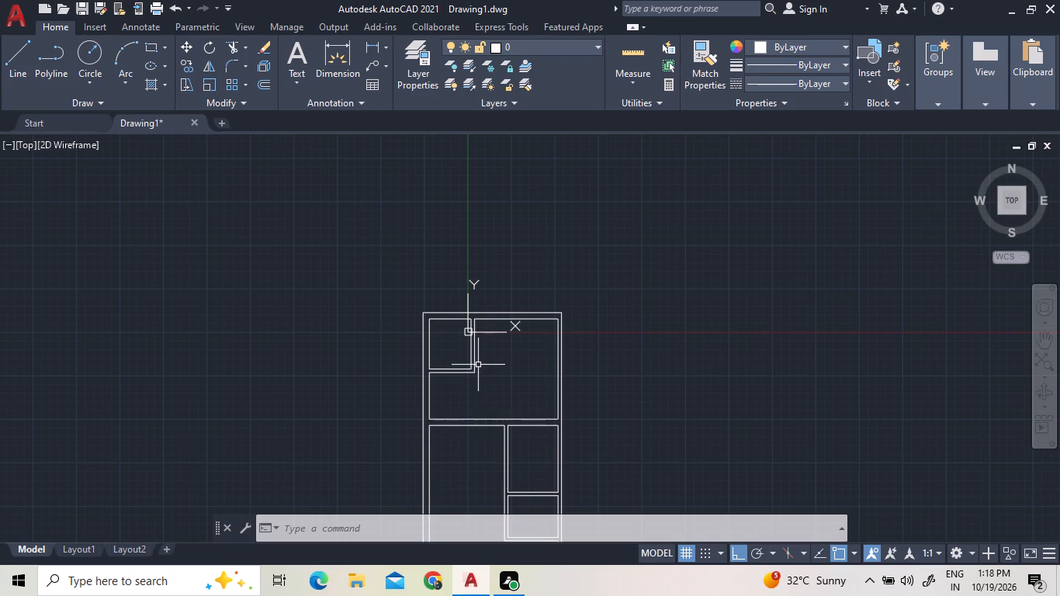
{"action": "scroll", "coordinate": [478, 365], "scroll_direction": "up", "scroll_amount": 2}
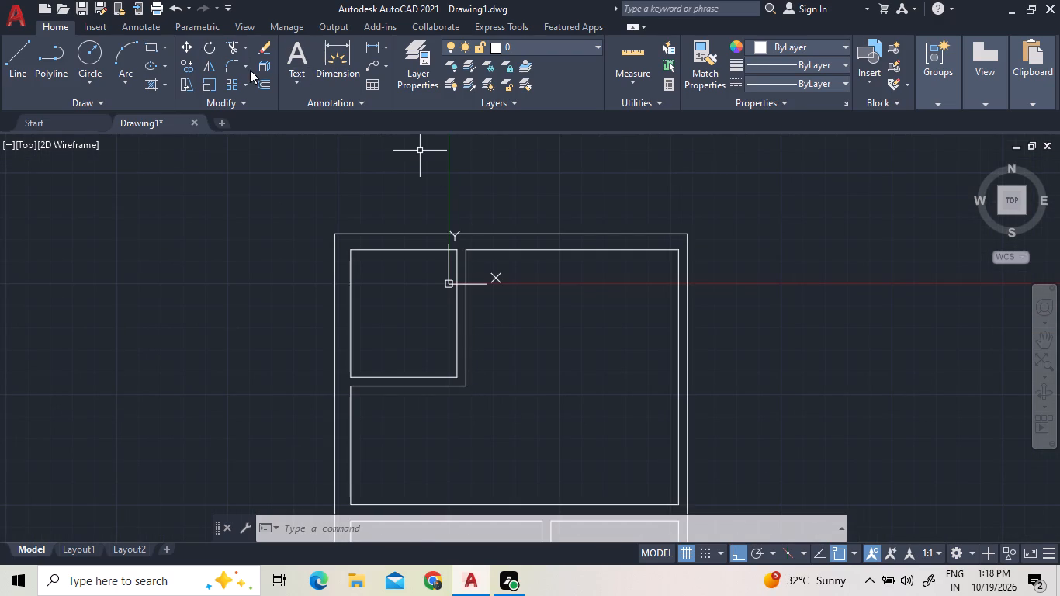
Extend the inner vertical wall line of the top-left room down to the lower line of its bottom wall.
{"action": "left_click", "coordinate": [248, 50]}
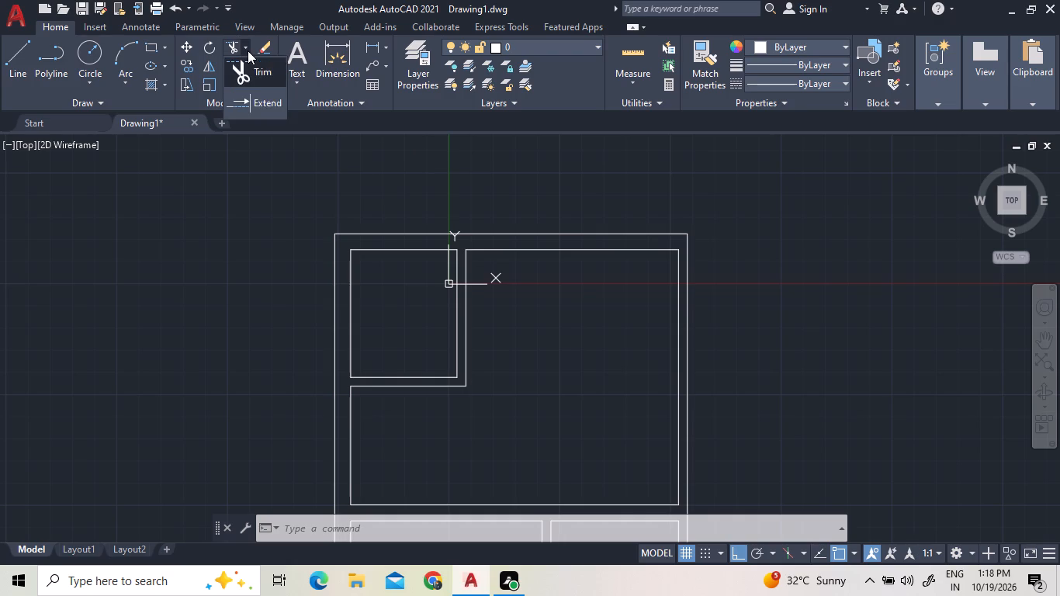
{"action": "left_click", "coordinate": [259, 109]}
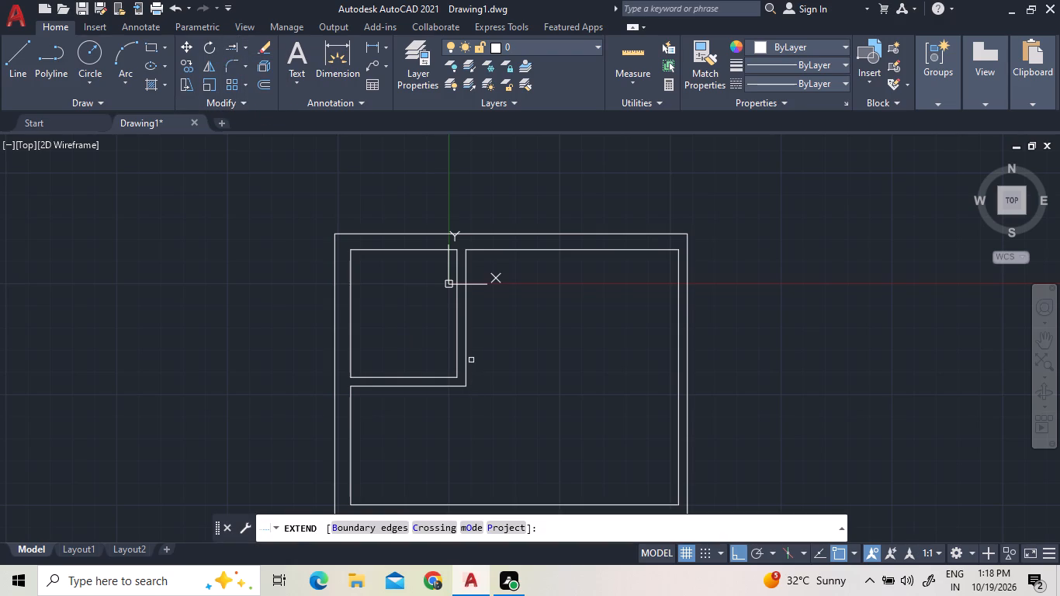
{"action": "left_click", "coordinate": [457, 362]}
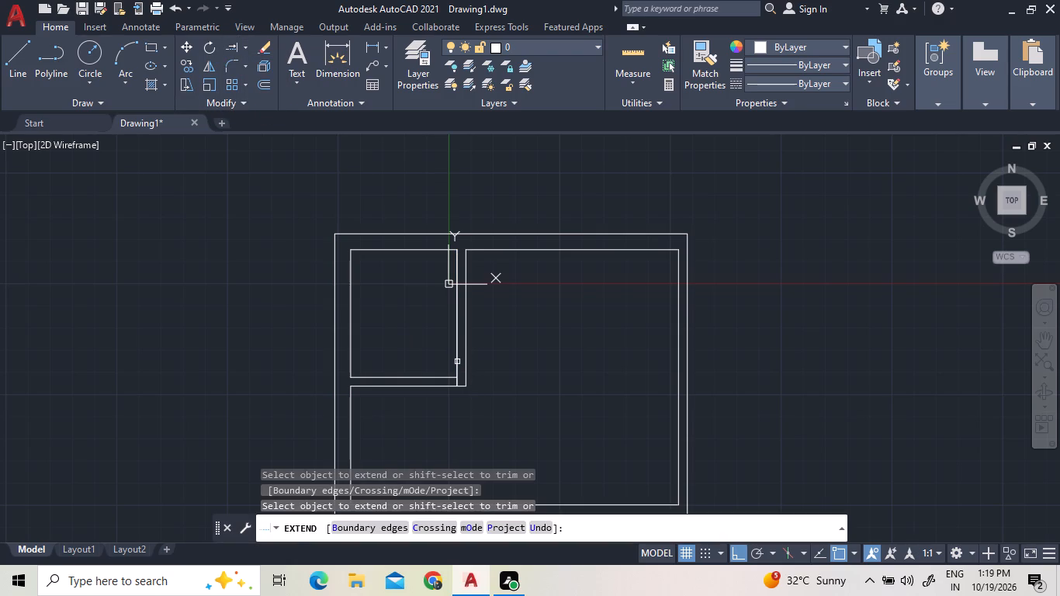
{"action": "right_click", "coordinate": [432, 339]}
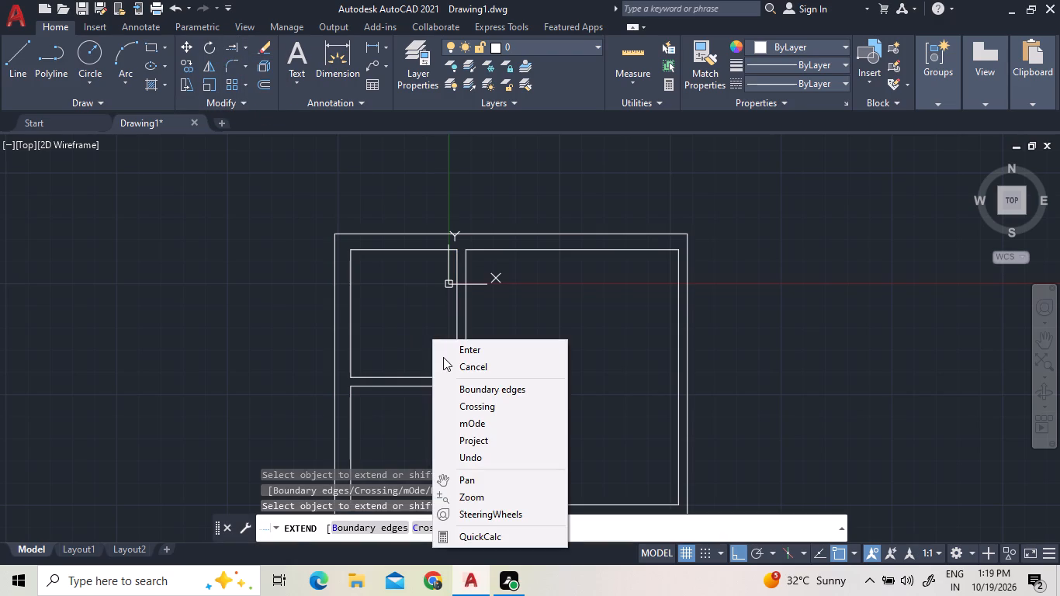
{"action": "left_click", "coordinate": [443, 357]}
Draw a short line across the top-left room's bottom wall, starting from the midpoint of its upper line.
{"action": "left_click", "coordinate": [19, 57]}
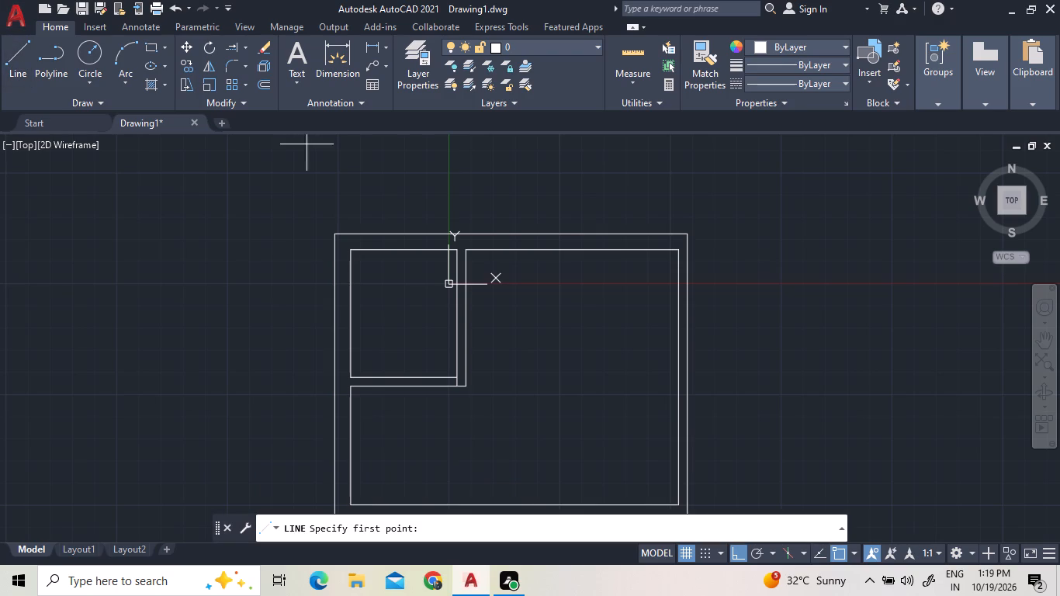
{"action": "left_click", "coordinate": [407, 376]}
{"action": "scroll", "coordinate": [407, 383], "scroll_direction": "up", "scroll_amount": 4}
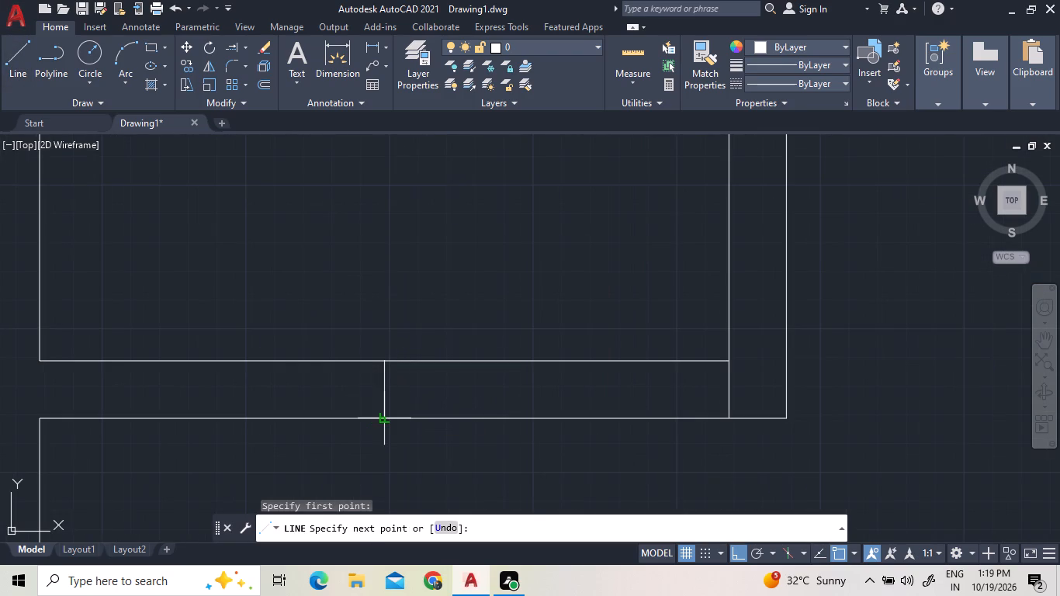
{"action": "left_click", "coordinate": [388, 416]}
{"action": "right_click", "coordinate": [391, 293]}
{"action": "left_click", "coordinate": [435, 299]}
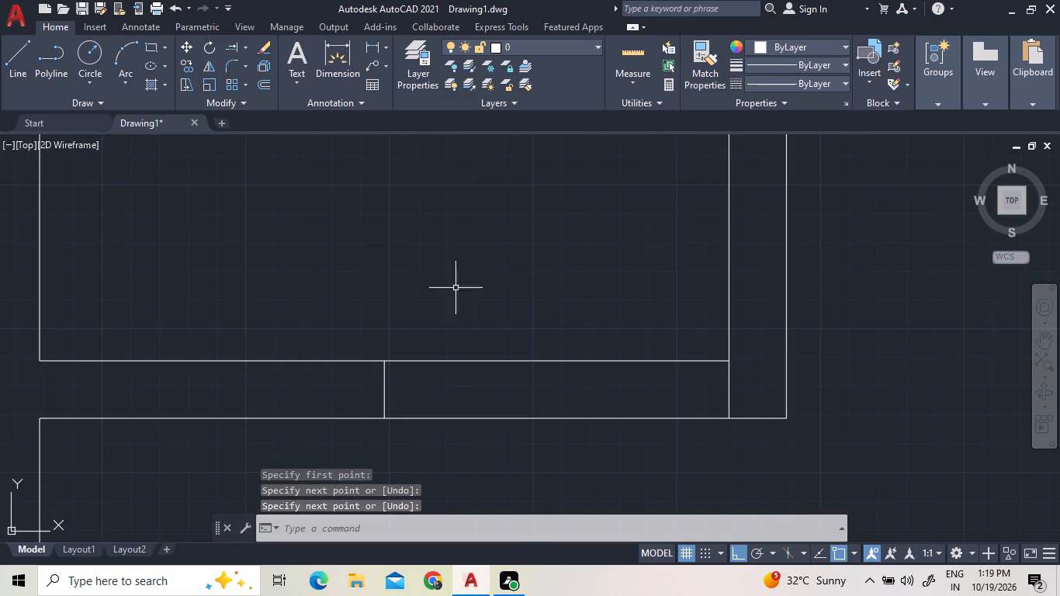
Trim both lines of the top-left room's bottom wall between the new cross line and the vertical wall to open a gap.
{"action": "left_click", "coordinate": [243, 49]}
{"action": "left_click", "coordinate": [261, 78]}
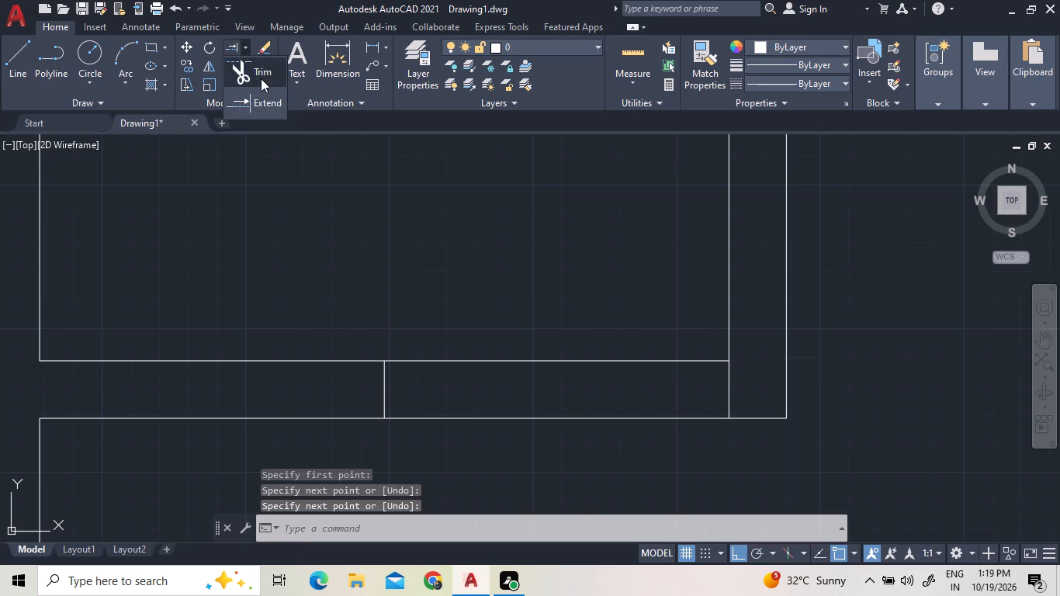
{"action": "left_click", "coordinate": [472, 371]}
{"action": "left_click", "coordinate": [480, 308]}
{"action": "left_click", "coordinate": [485, 533]}
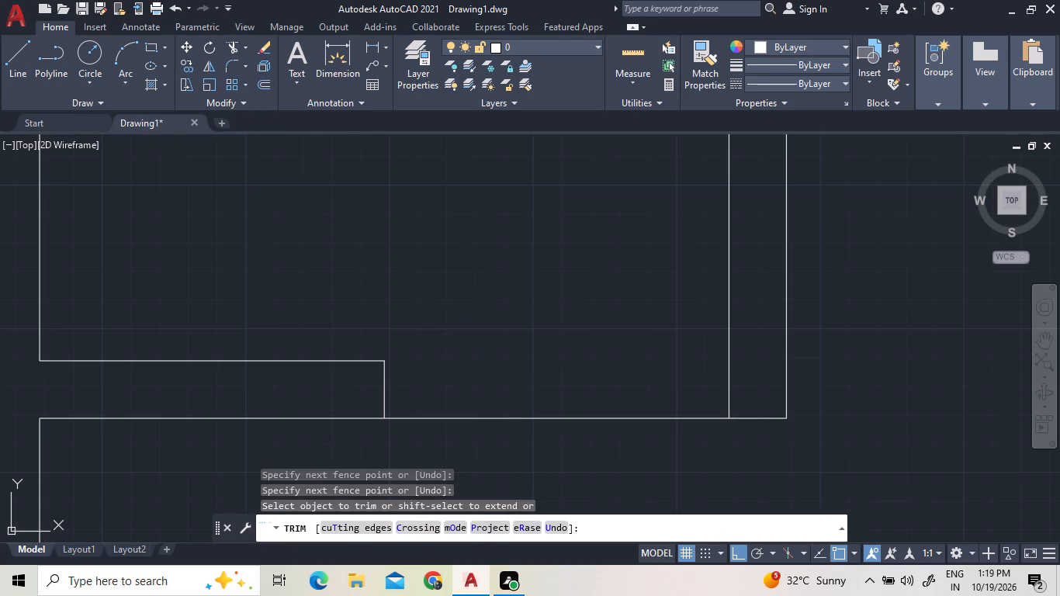
{"action": "left_click", "coordinate": [507, 363]}
{"action": "left_click_drag", "start_coordinate": [511, 419], "coordinate": [511, 435]}
{"action": "left_click", "coordinate": [513, 418]}
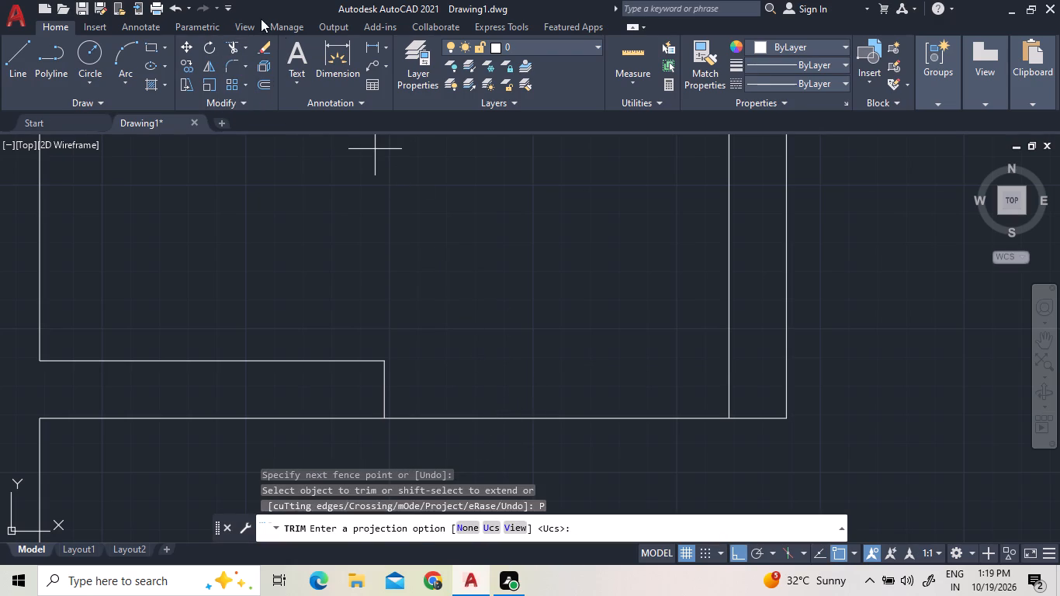
{"action": "left_click", "coordinate": [233, 43]}
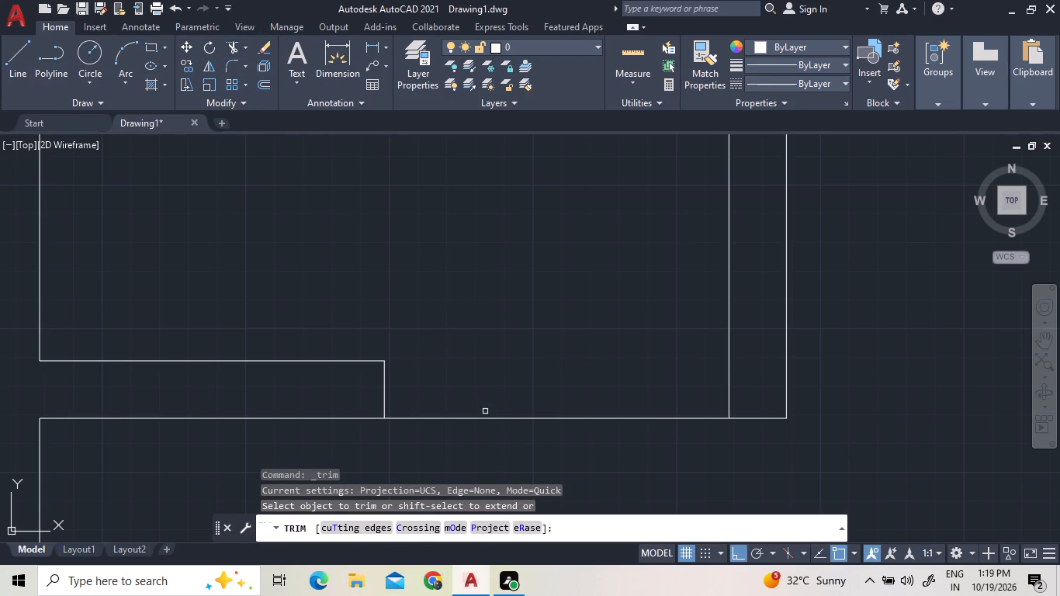
{"action": "left_click", "coordinate": [488, 417]}
Draw a short line across the lower partition, starting from the midpoint of the upper right-hand room's left wall line.
{"action": "scroll", "coordinate": [504, 369], "scroll_direction": "down", "scroll_amount": 4}
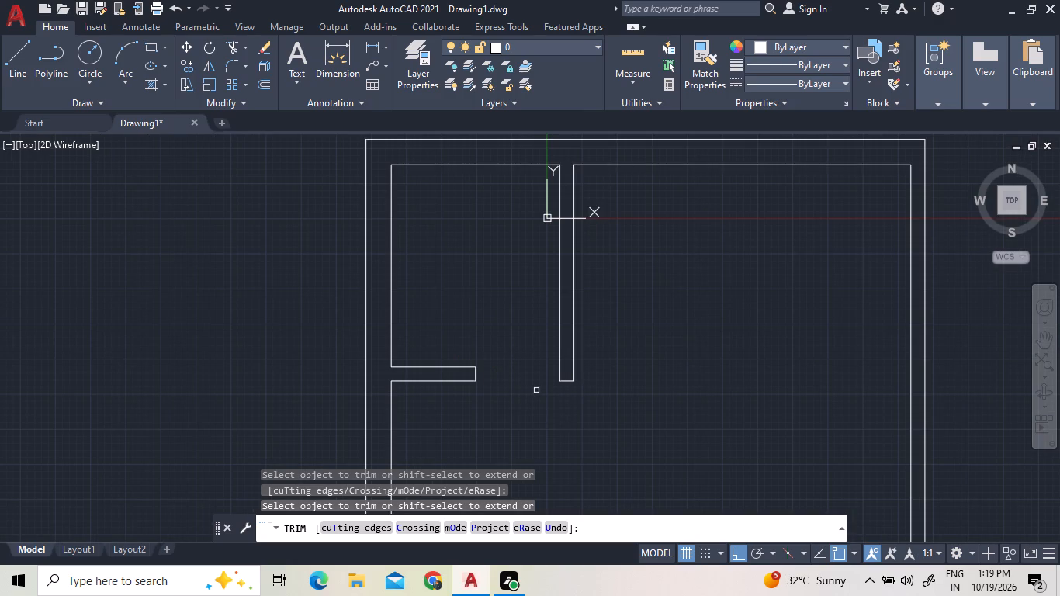
{"action": "scroll", "coordinate": [581, 369], "scroll_direction": "up", "scroll_amount": 2}
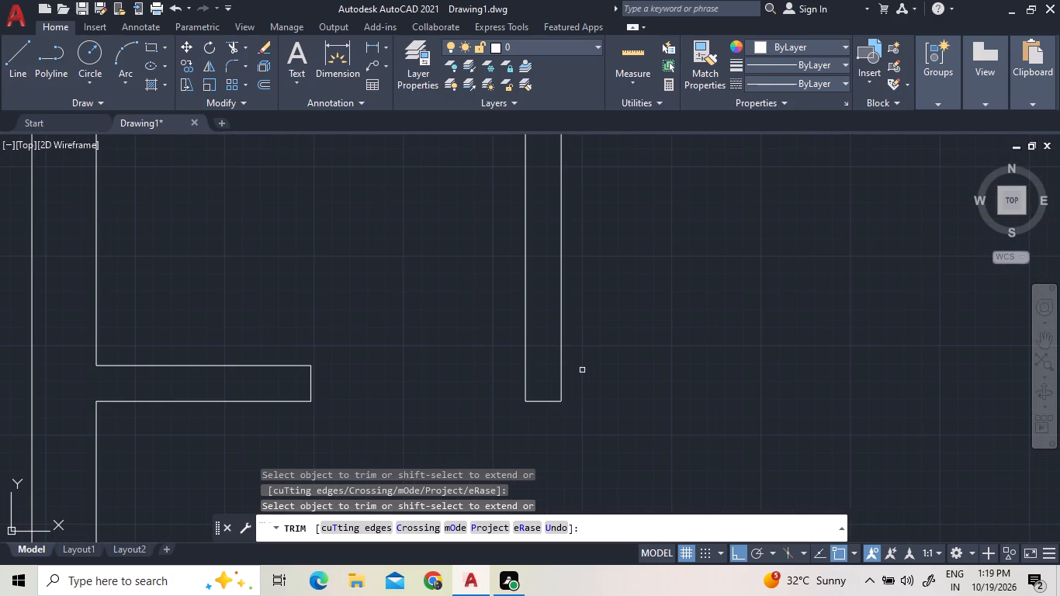
{"action": "scroll", "coordinate": [582, 370], "scroll_direction": "down", "scroll_amount": 5}
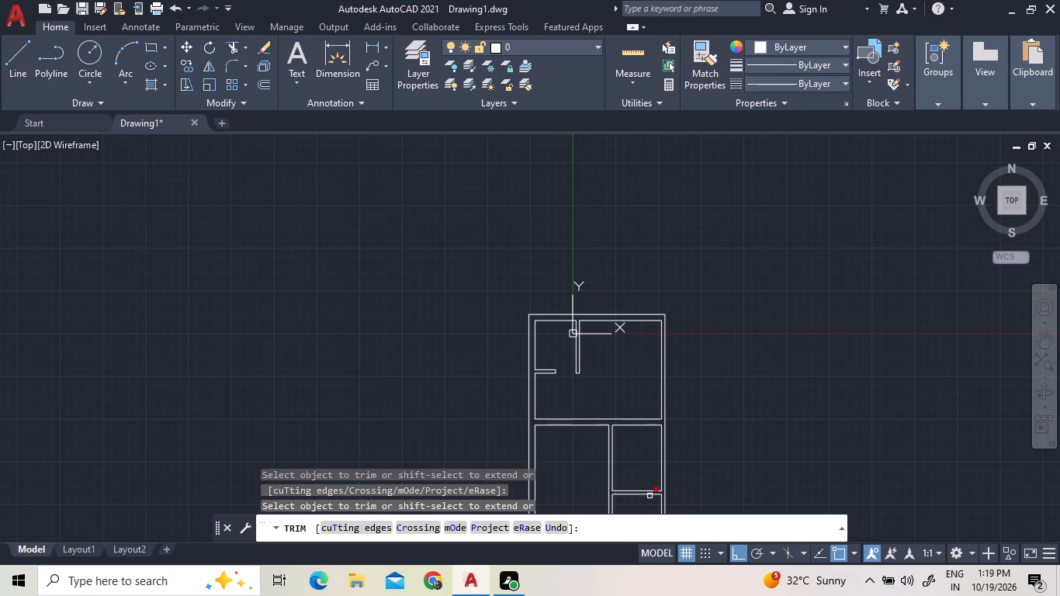
{"action": "scroll", "coordinate": [657, 492], "scroll_direction": "up", "scroll_amount": 2}
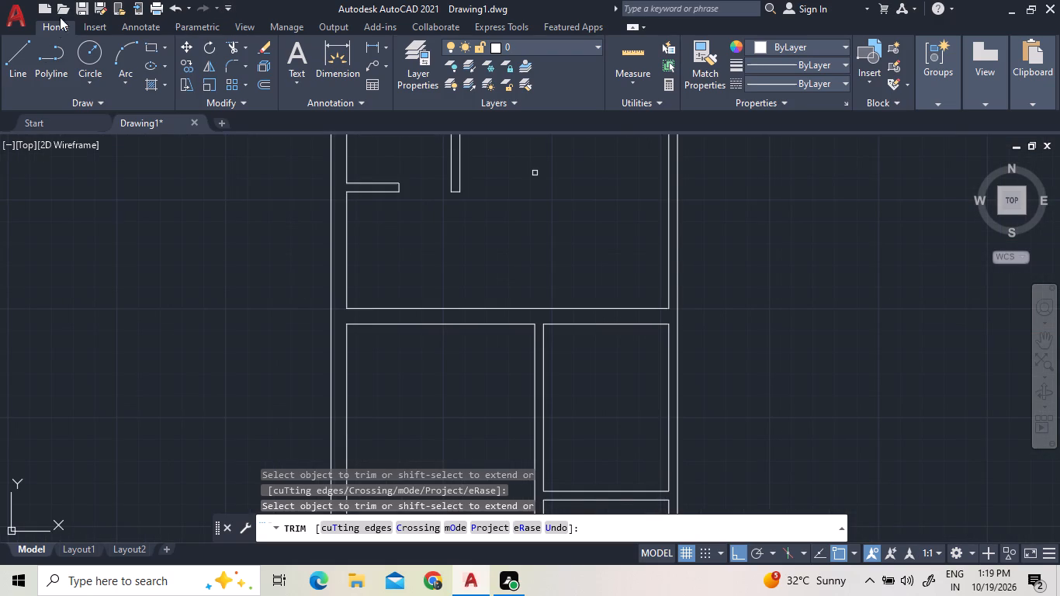
{"action": "left_click", "coordinate": [18, 74]}
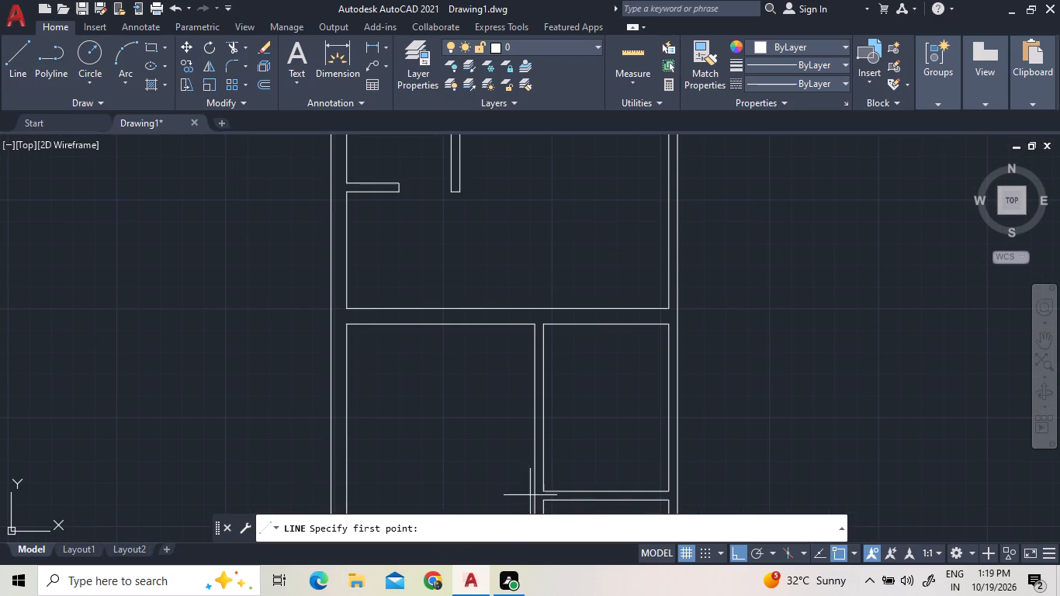
{"action": "scroll", "coordinate": [546, 393], "scroll_direction": "up", "scroll_amount": 3}
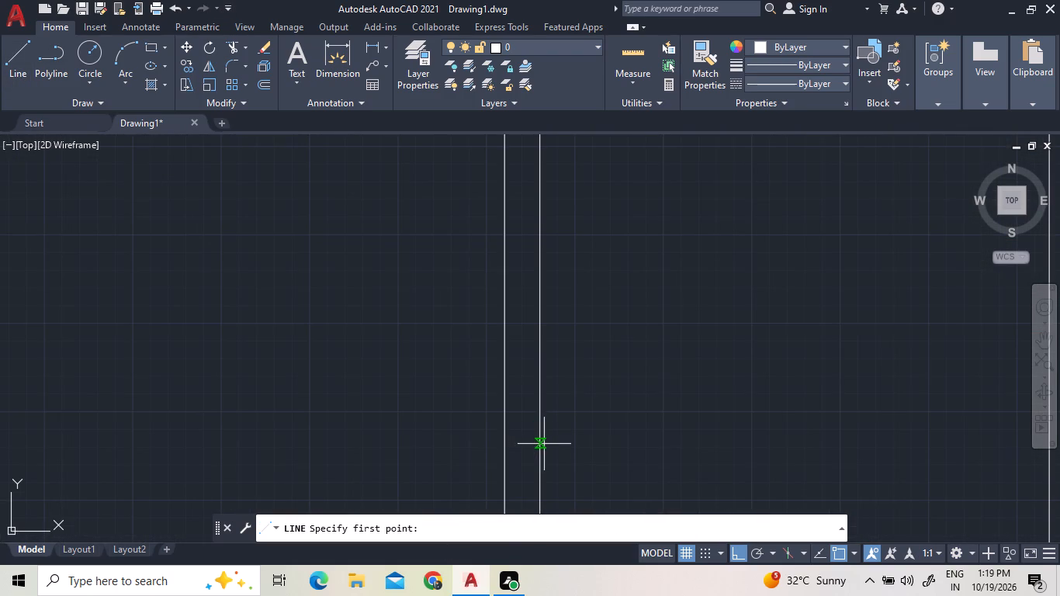
{"action": "scroll", "coordinate": [544, 431], "scroll_direction": "down", "scroll_amount": 3}
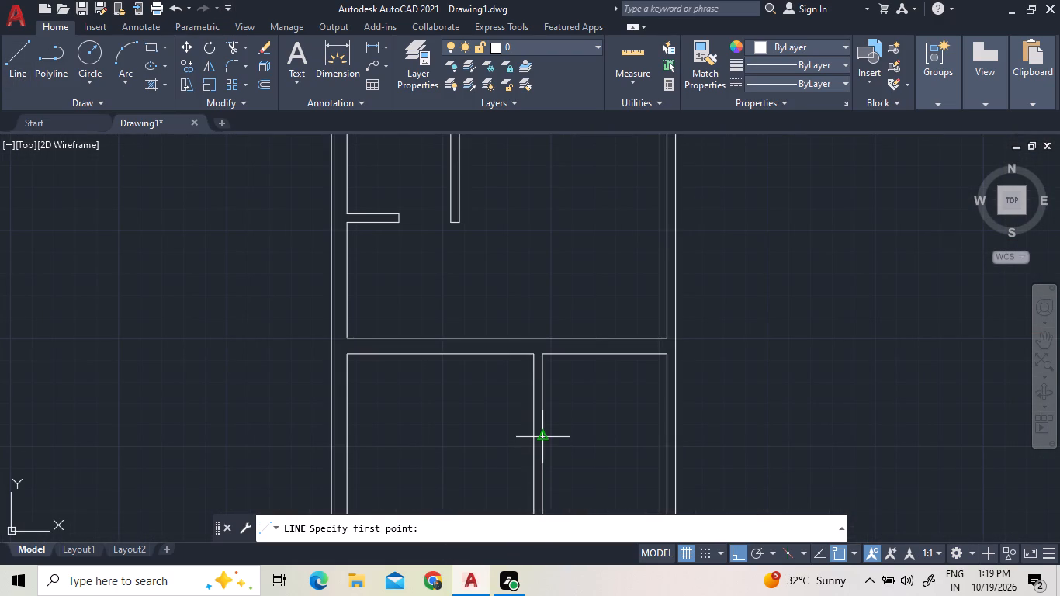
{"action": "scroll", "coordinate": [542, 438], "scroll_direction": "up", "scroll_amount": 5}
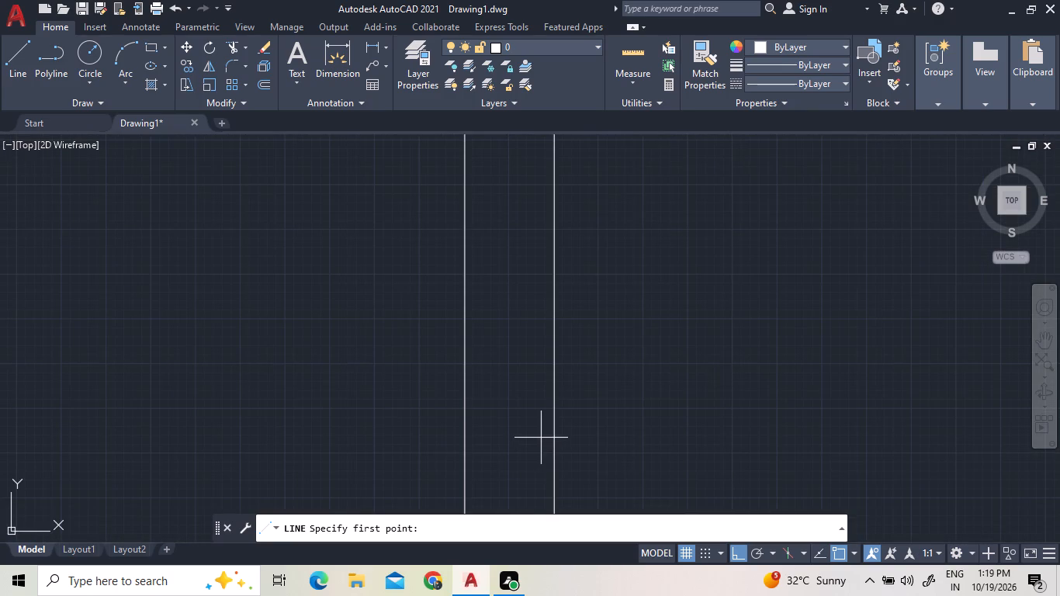
{"action": "left_click", "coordinate": [552, 438]}
{"action": "left_click", "coordinate": [462, 442]}
{"action": "right_click", "coordinate": [518, 407]}
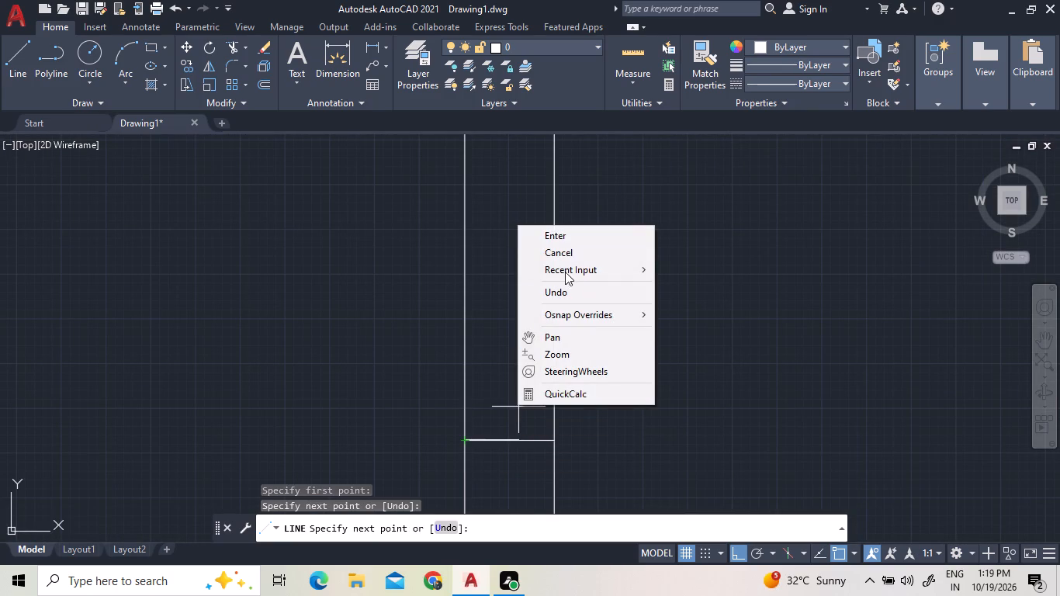
{"action": "left_click", "coordinate": [569, 239]}
Trim both lines of the lower partition between the new cross line and the horizontal wall above it.
{"action": "scroll", "coordinate": [616, 323], "scroll_direction": "down", "scroll_amount": 3}
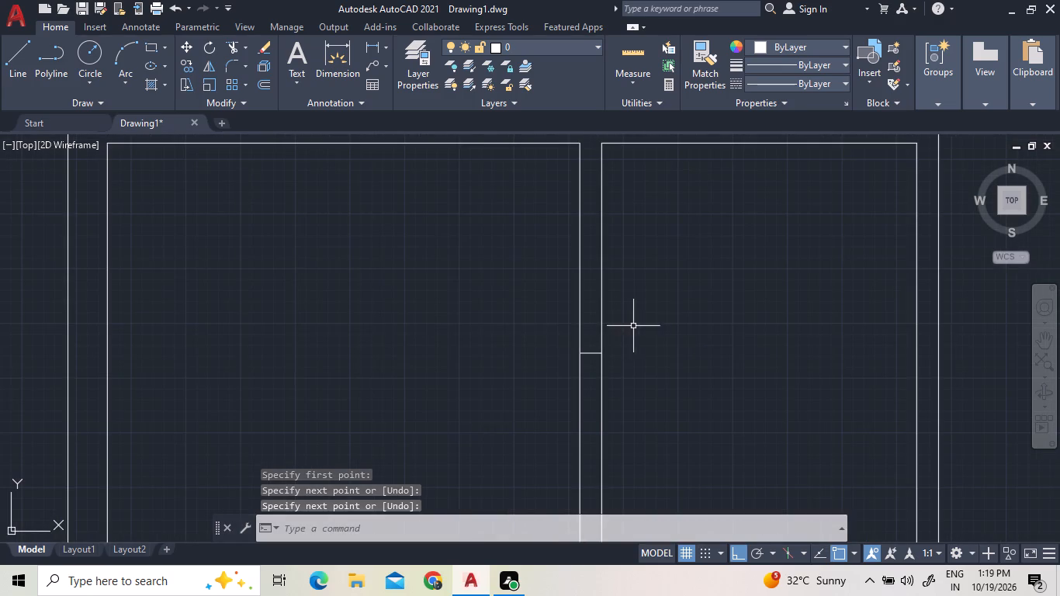
{"action": "scroll", "coordinate": [651, 333], "scroll_direction": "down", "scroll_amount": 2}
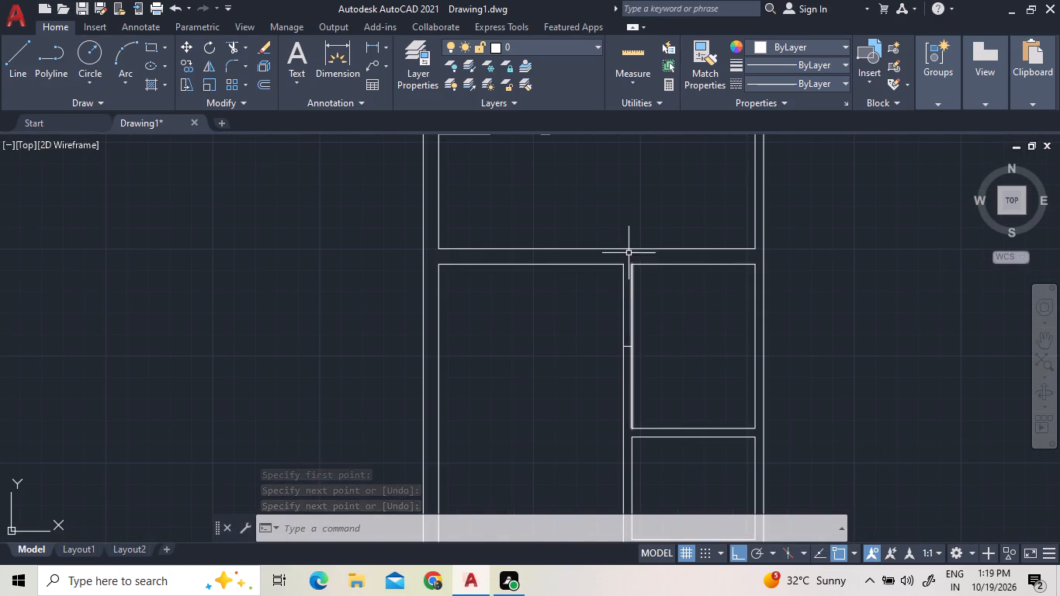
{"action": "scroll", "coordinate": [629, 251], "scroll_direction": "up", "scroll_amount": 1}
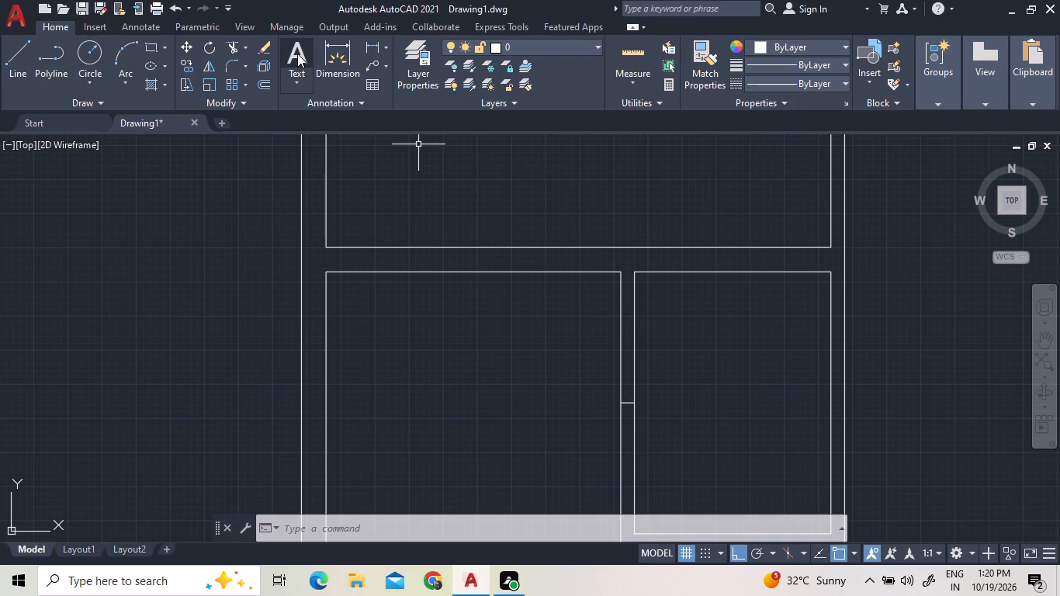
{"action": "left_click", "coordinate": [230, 48]}
{"action": "left_click", "coordinate": [620, 303]}
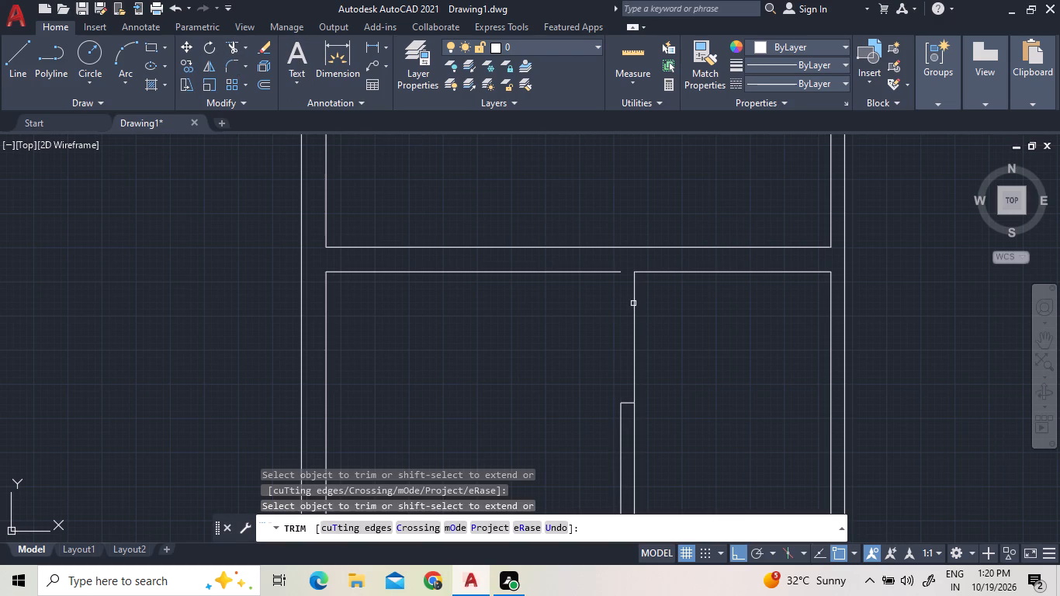
{"action": "left_click", "coordinate": [635, 304]}
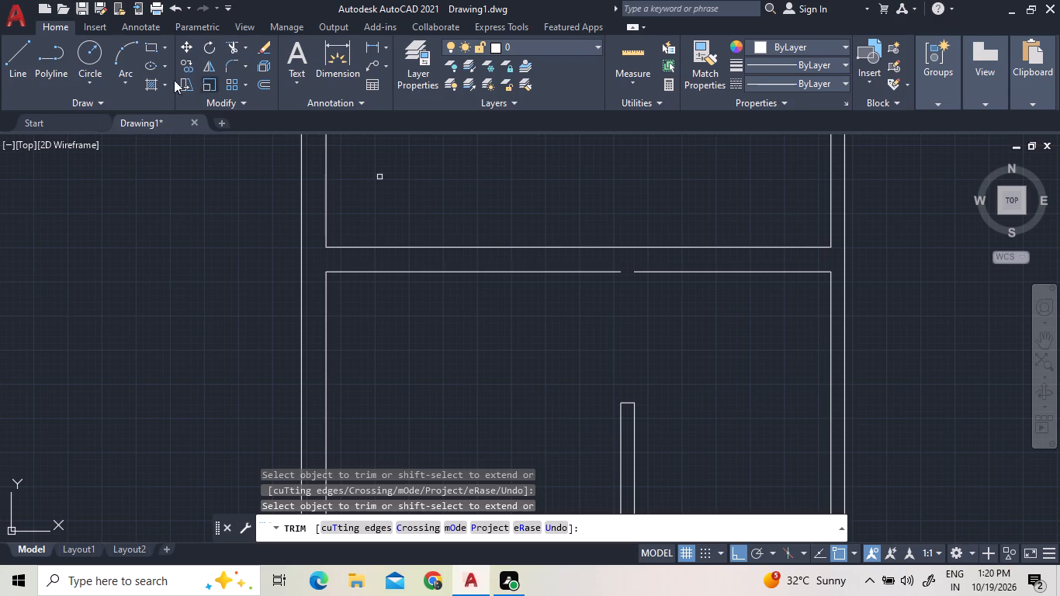
{"action": "right_click", "coordinate": [230, 307]}
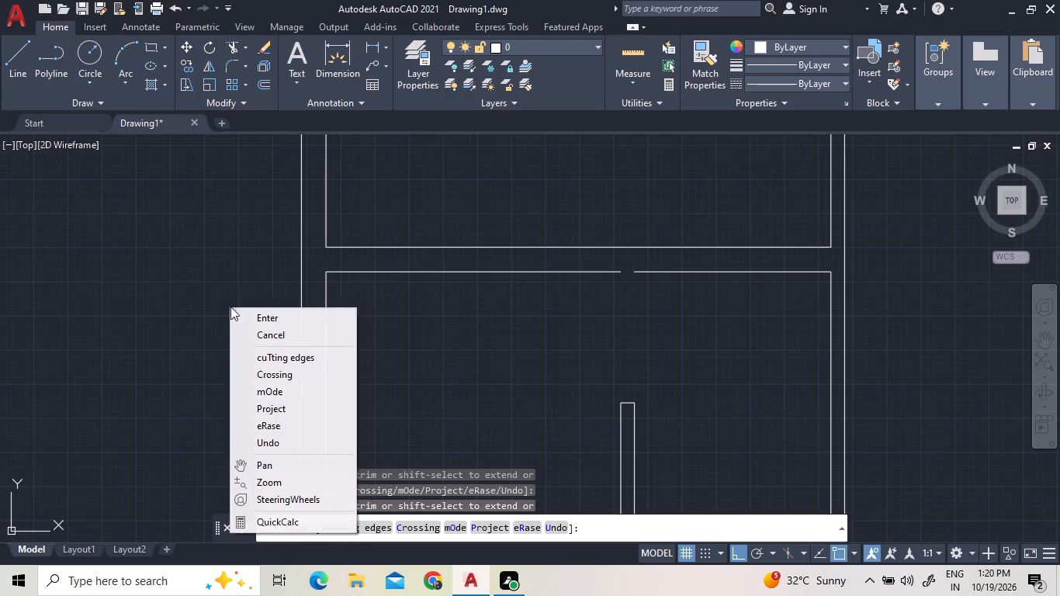
{"action": "left_click", "coordinate": [270, 321]}
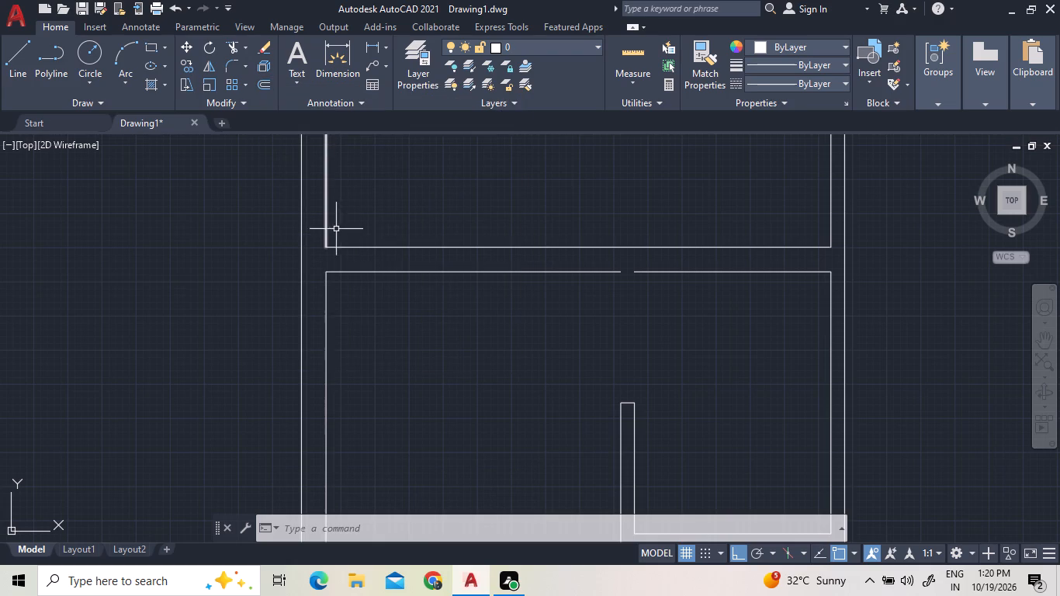
Join the two collinear segments of the horizontal wall's lower line across the gap above the shortened partition.
{"action": "left_click", "coordinate": [400, 272]}
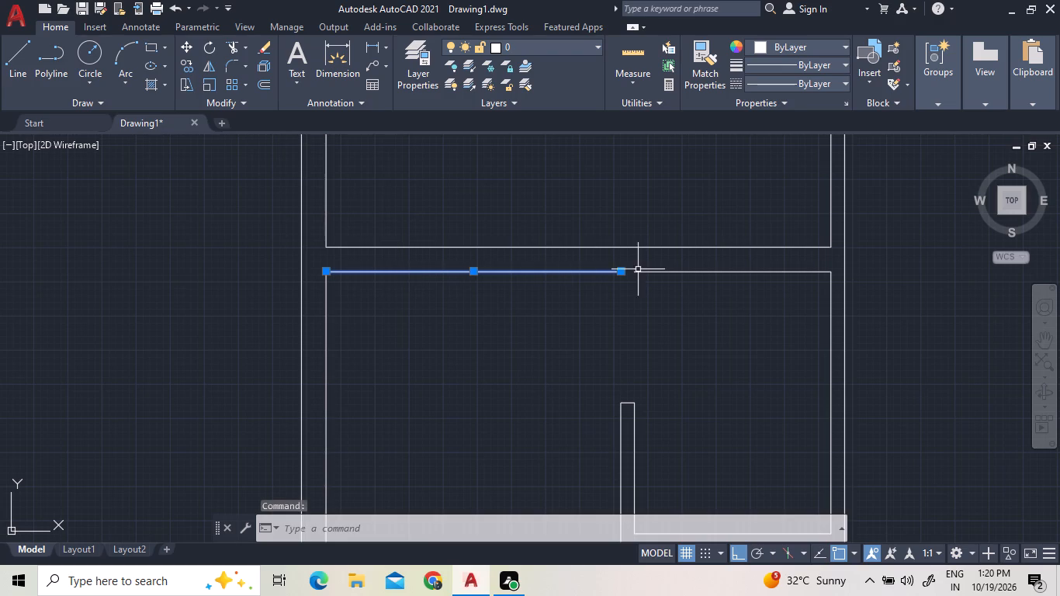
{"action": "left_click", "coordinate": [700, 270]}
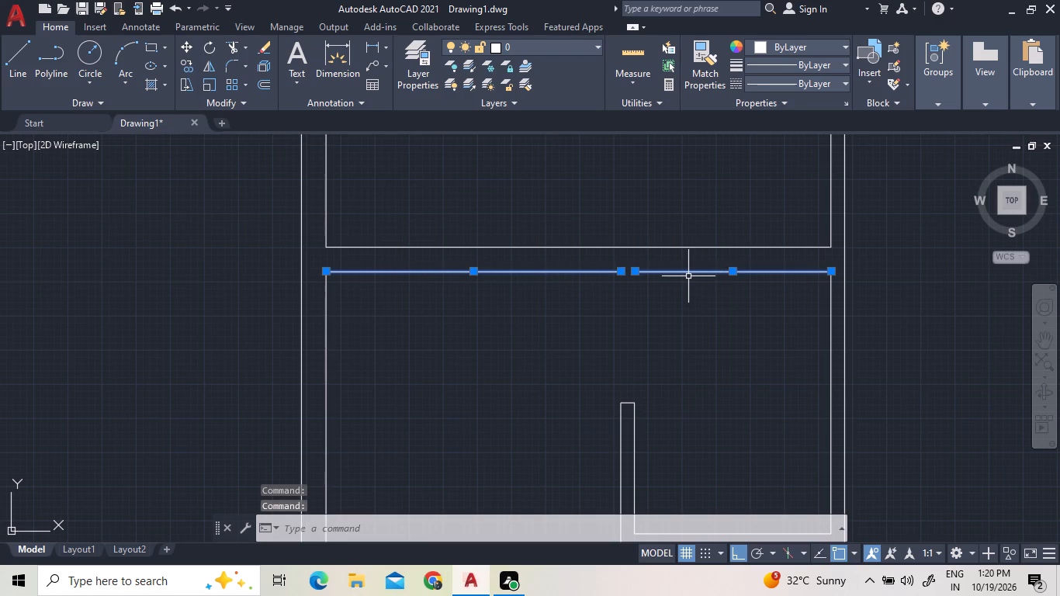
{"action": "type", "text": "j"}
{"action": "key", "text": "space"}
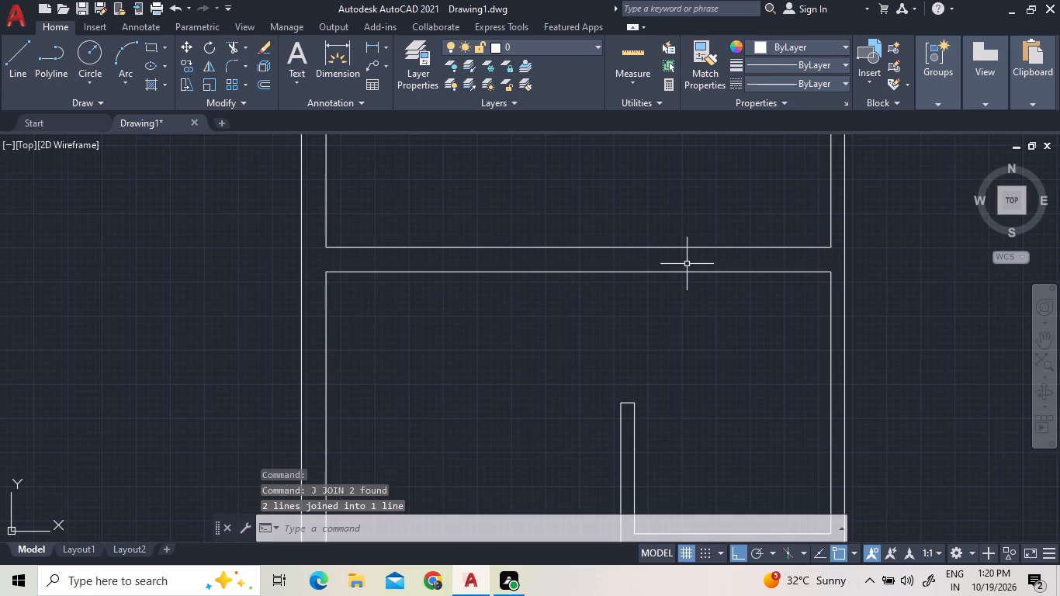
{"action": "scroll", "coordinate": [687, 267], "scroll_direction": "down", "scroll_amount": 1}
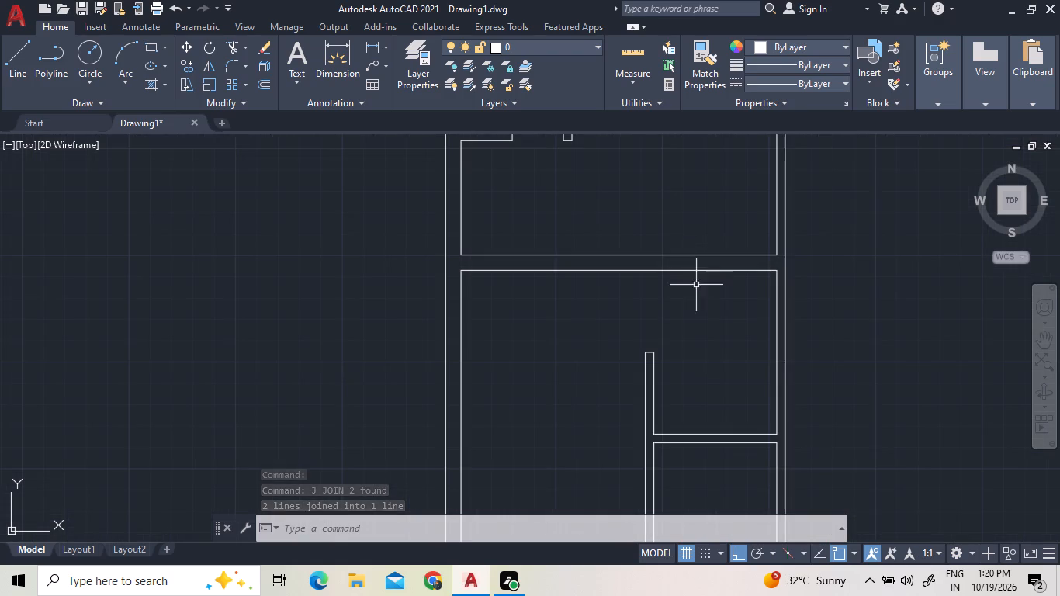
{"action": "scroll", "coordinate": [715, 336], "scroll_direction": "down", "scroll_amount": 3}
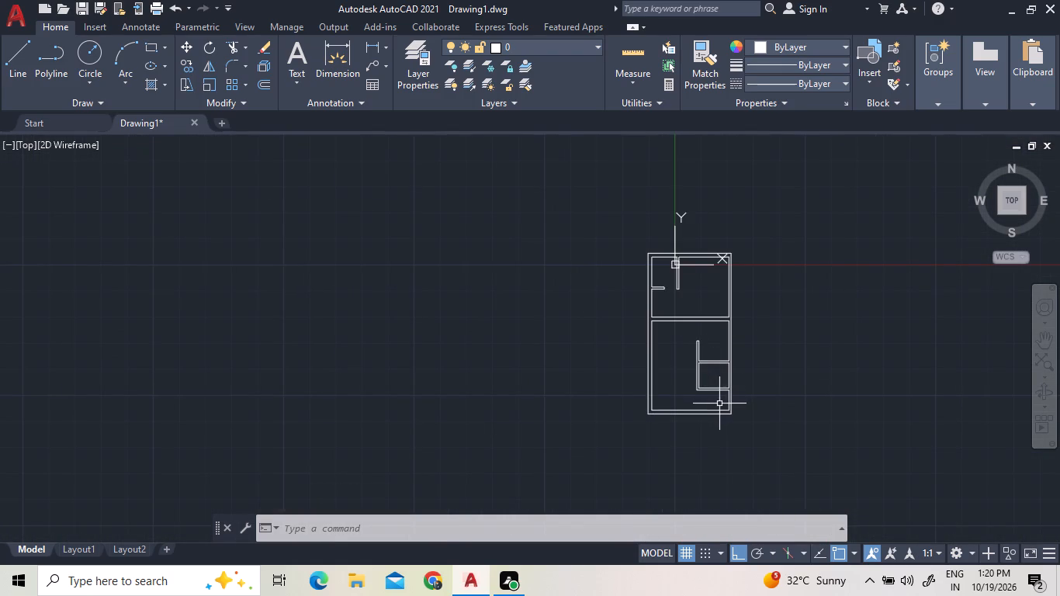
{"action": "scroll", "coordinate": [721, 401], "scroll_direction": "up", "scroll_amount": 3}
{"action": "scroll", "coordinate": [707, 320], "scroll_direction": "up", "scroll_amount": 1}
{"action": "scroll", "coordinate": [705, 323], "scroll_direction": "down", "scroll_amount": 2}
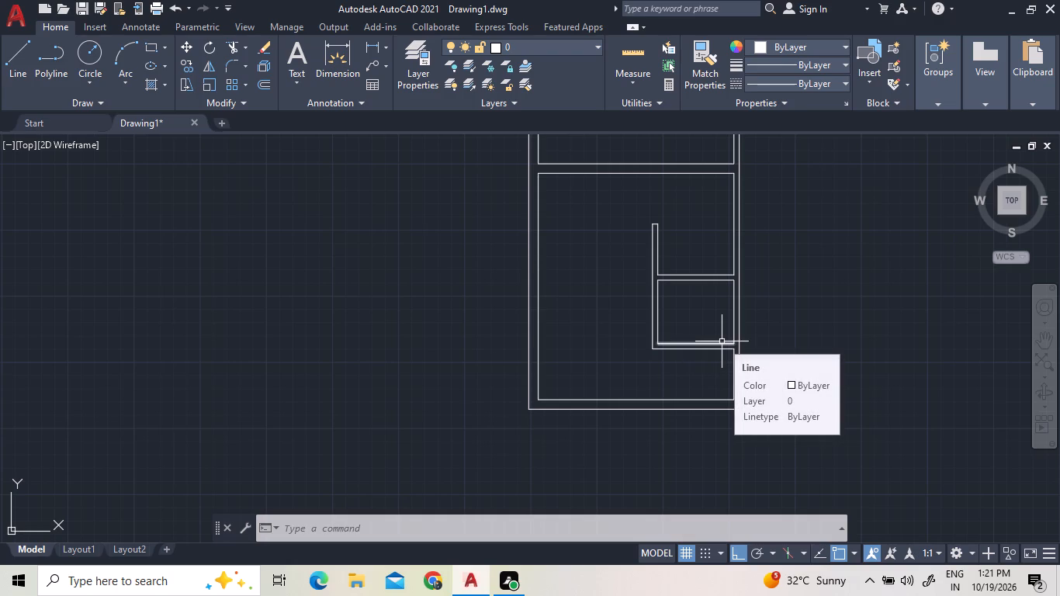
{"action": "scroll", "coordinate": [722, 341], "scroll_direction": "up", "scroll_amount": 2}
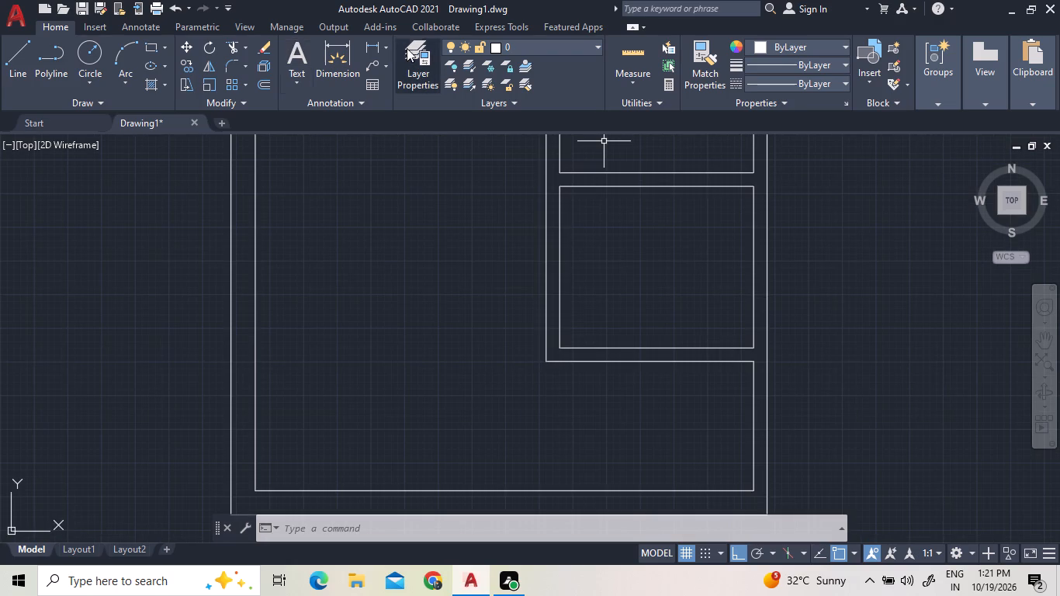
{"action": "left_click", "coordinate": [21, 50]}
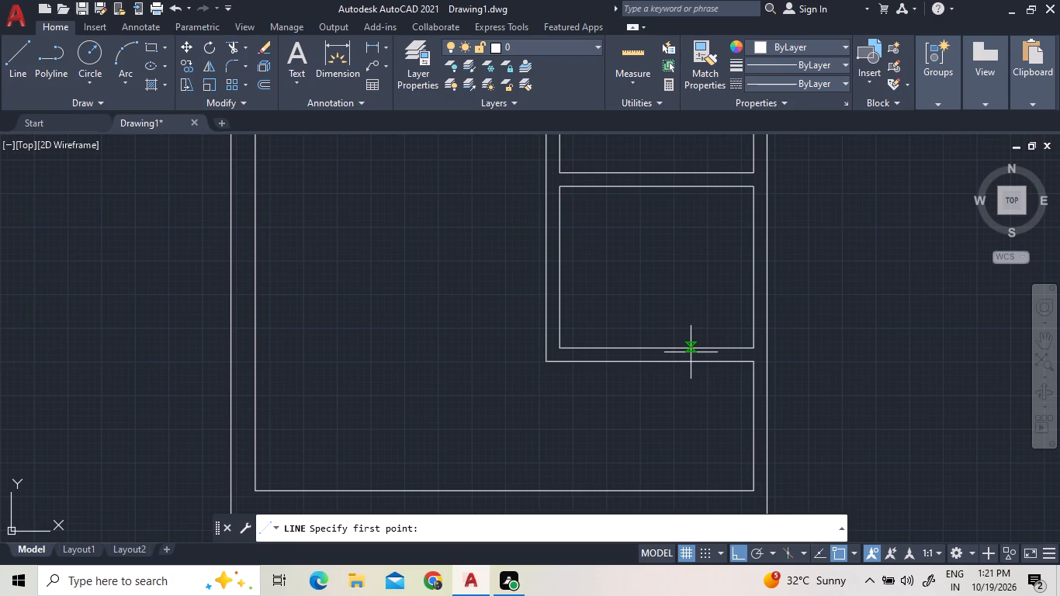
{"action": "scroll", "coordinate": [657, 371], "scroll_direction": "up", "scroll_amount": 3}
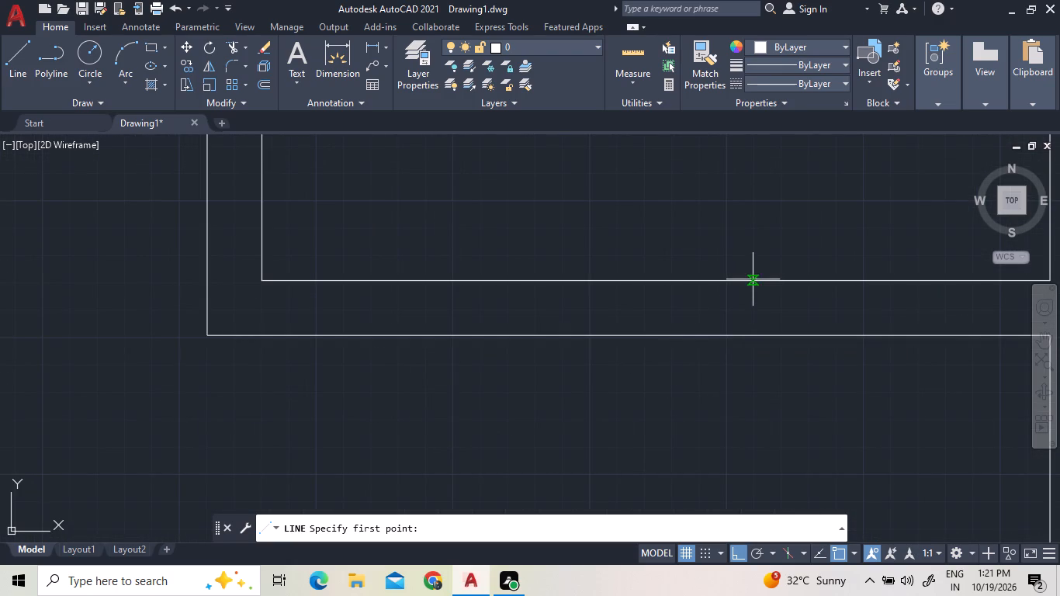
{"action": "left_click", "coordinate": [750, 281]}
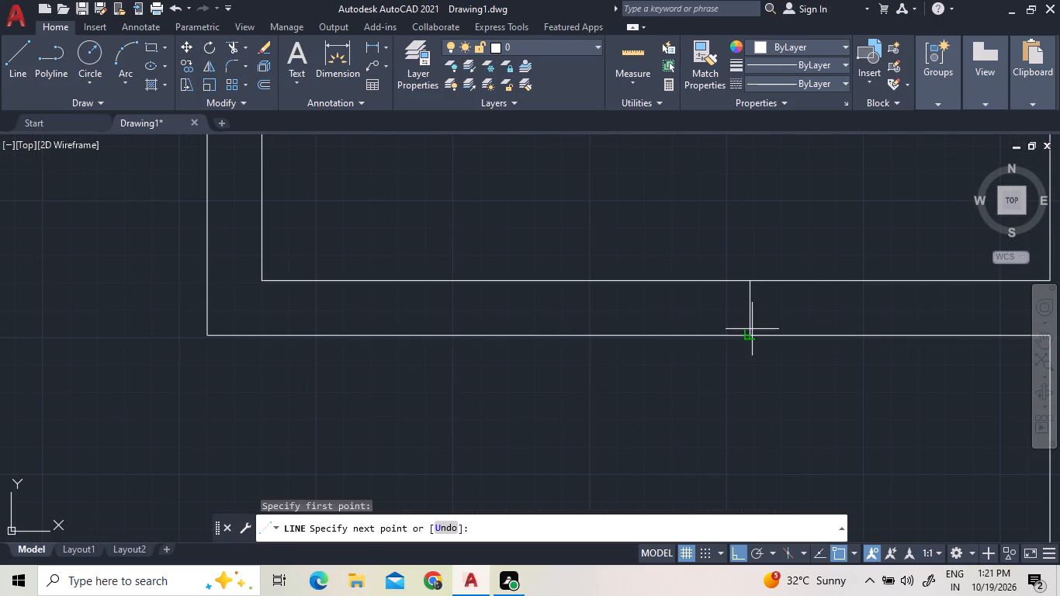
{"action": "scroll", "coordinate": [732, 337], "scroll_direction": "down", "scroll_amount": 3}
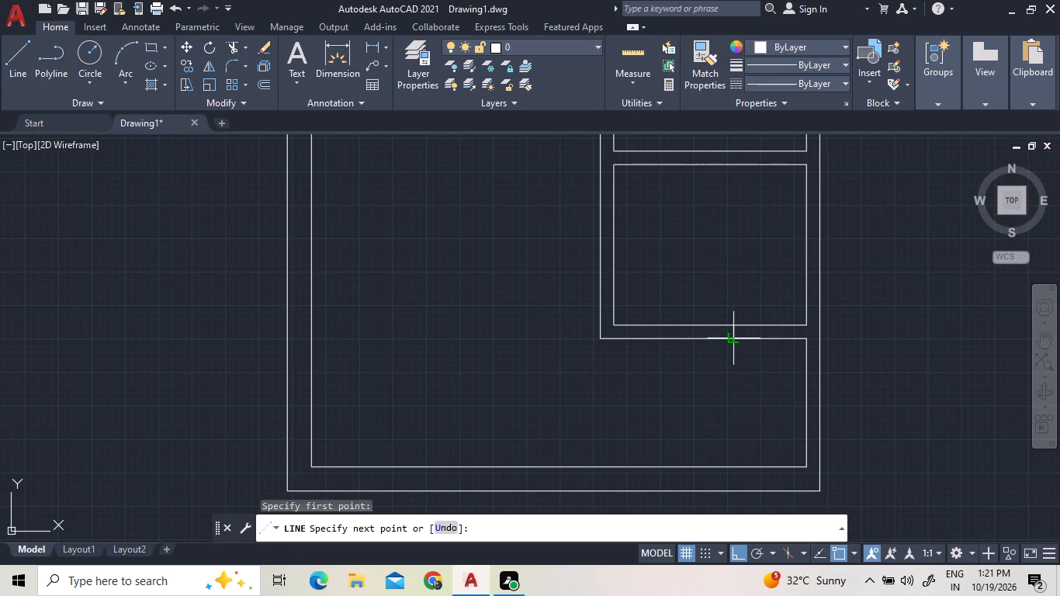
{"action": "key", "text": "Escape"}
Draw a short vertical line across the lower right-hand room's bottom wall, between its two lines, nearer the wall's right end.
{"action": "left_click", "coordinate": [19, 72]}
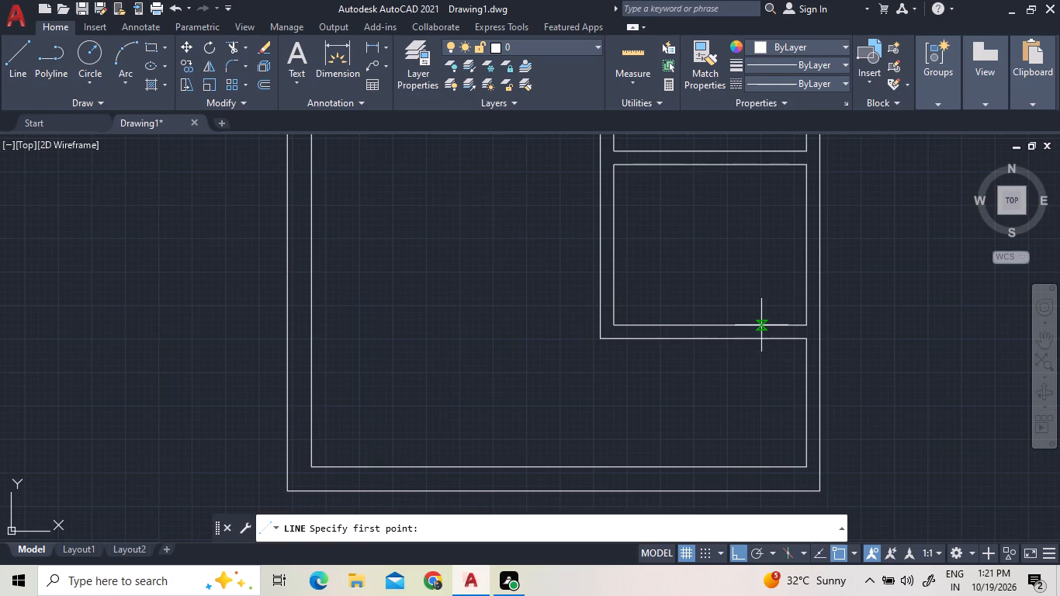
{"action": "scroll", "coordinate": [746, 333], "scroll_direction": "up", "scroll_amount": 3}
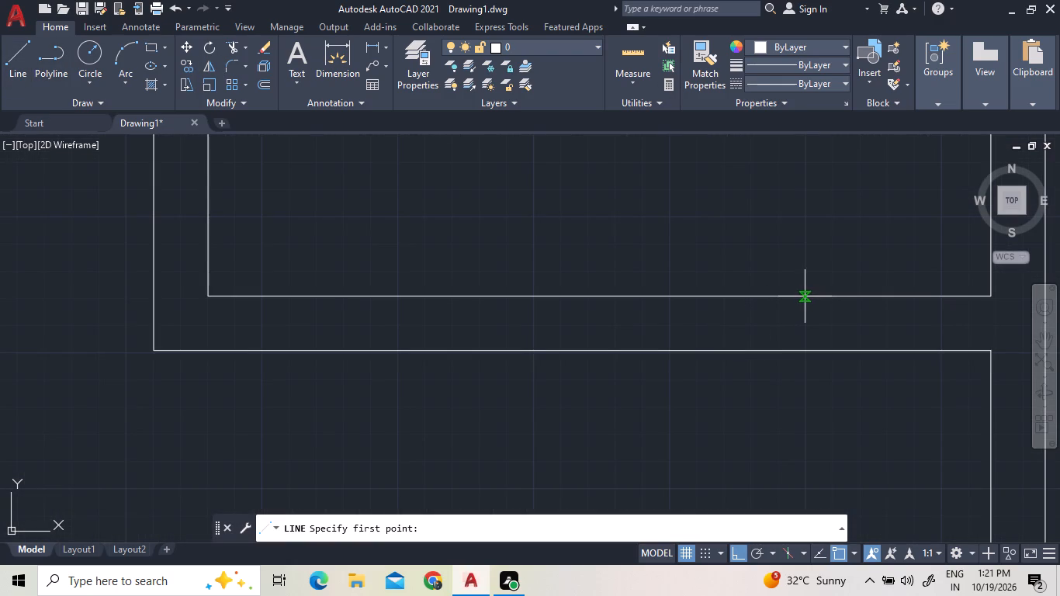
{"action": "left_click", "coordinate": [805, 296]}
{"action": "left_click", "coordinate": [805, 351]}
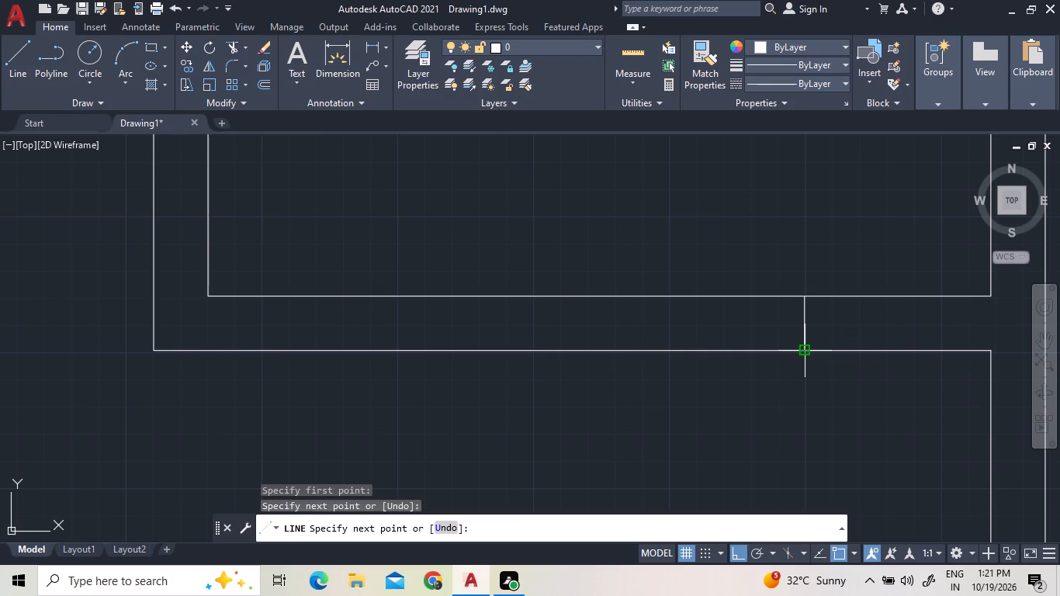
{"action": "key", "text": "Escape"}
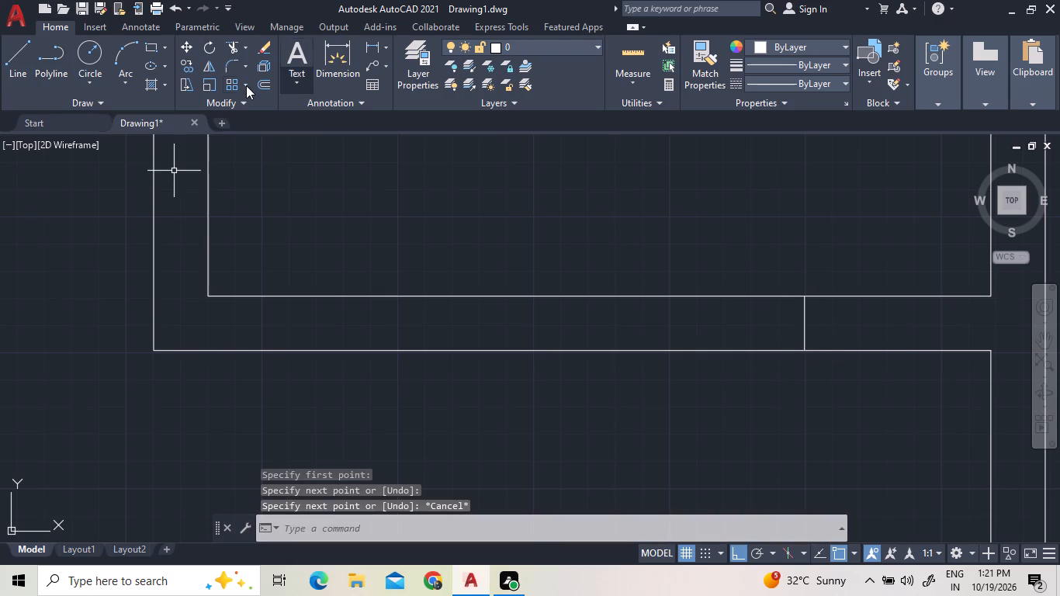
Offset the new cross line 2' to the left, and offset that copy another 2' to the left along the bottom wall.
{"action": "left_click", "coordinate": [260, 83]}
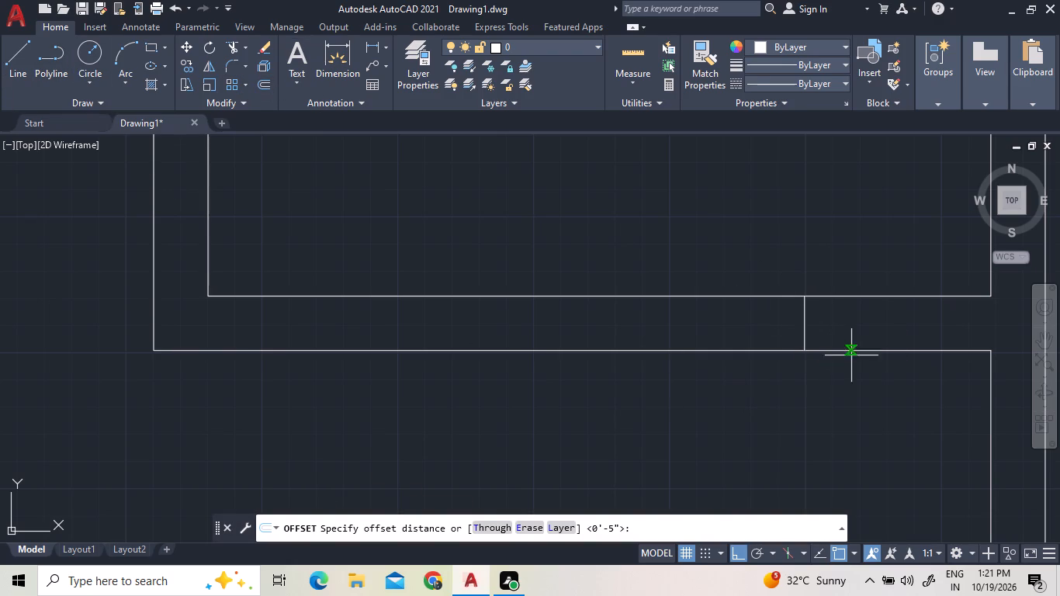
{"action": "type", "text": "2'"}
{"action": "key", "text": "Return"}
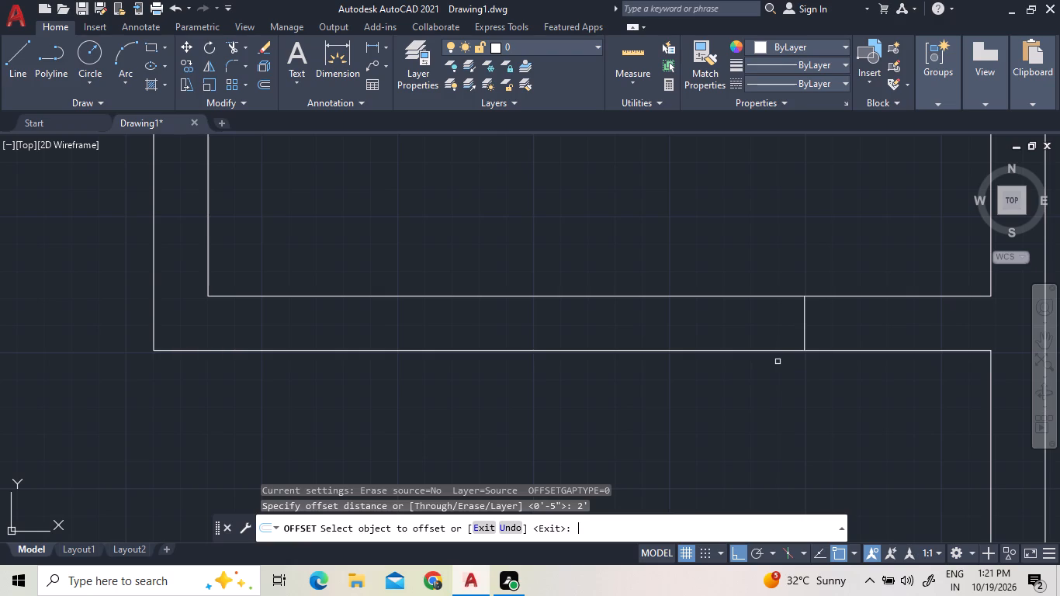
{"action": "left_click", "coordinate": [803, 317]}
{"action": "left_click", "coordinate": [566, 313]}
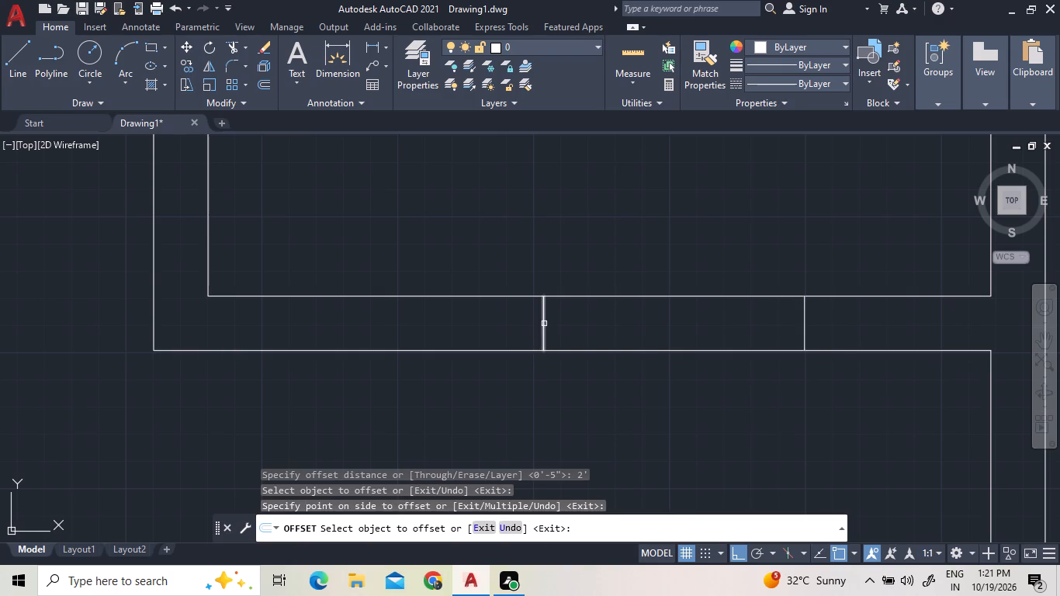
{"action": "left_click", "coordinate": [544, 323]}
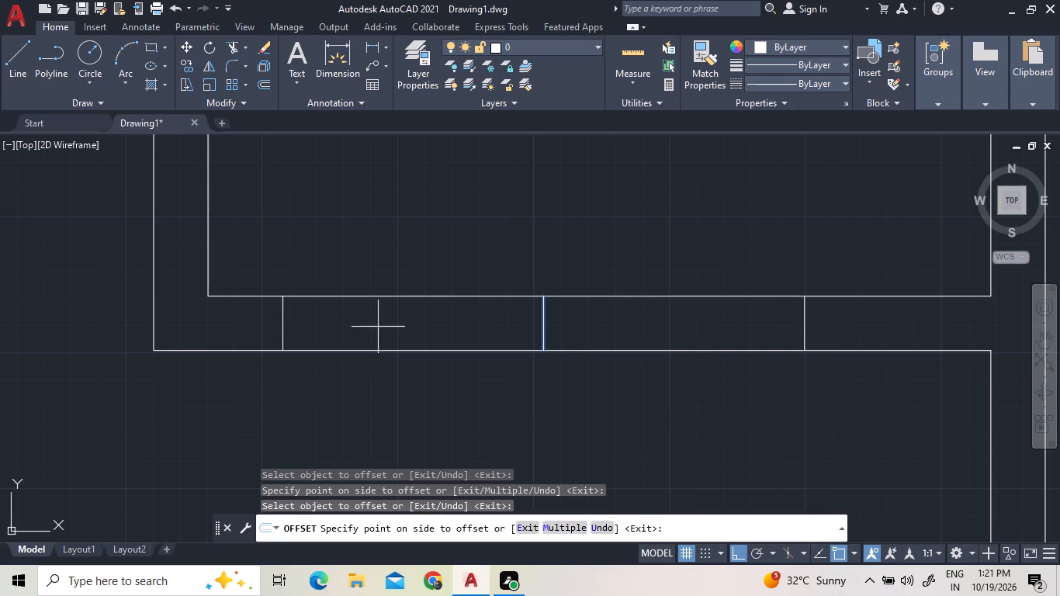
{"action": "left_click", "coordinate": [378, 327]}
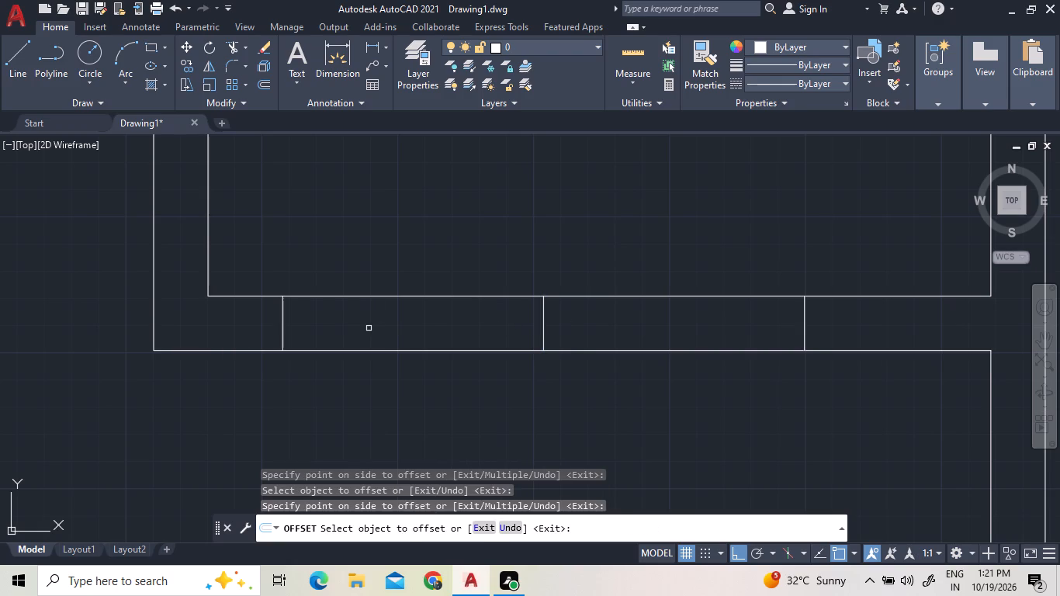
{"action": "key", "text": "Escape"}
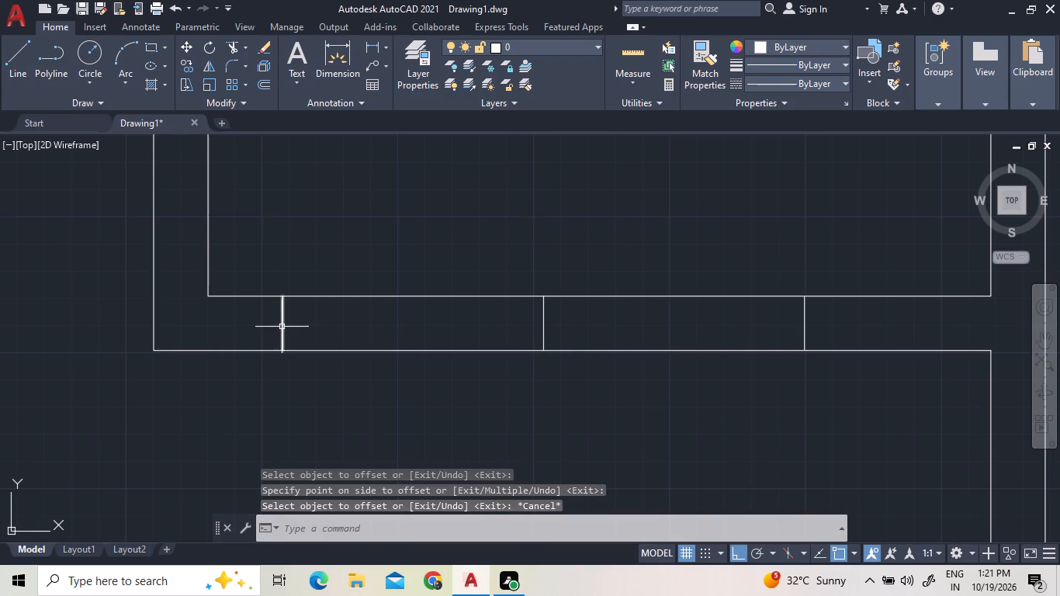
Move the leftmost cross line in the bottom wall about 0'-11" horizontally to the right, toward the middle cross line.
{"action": "left_click", "coordinate": [282, 327]}
{"action": "right_click", "coordinate": [282, 327]}
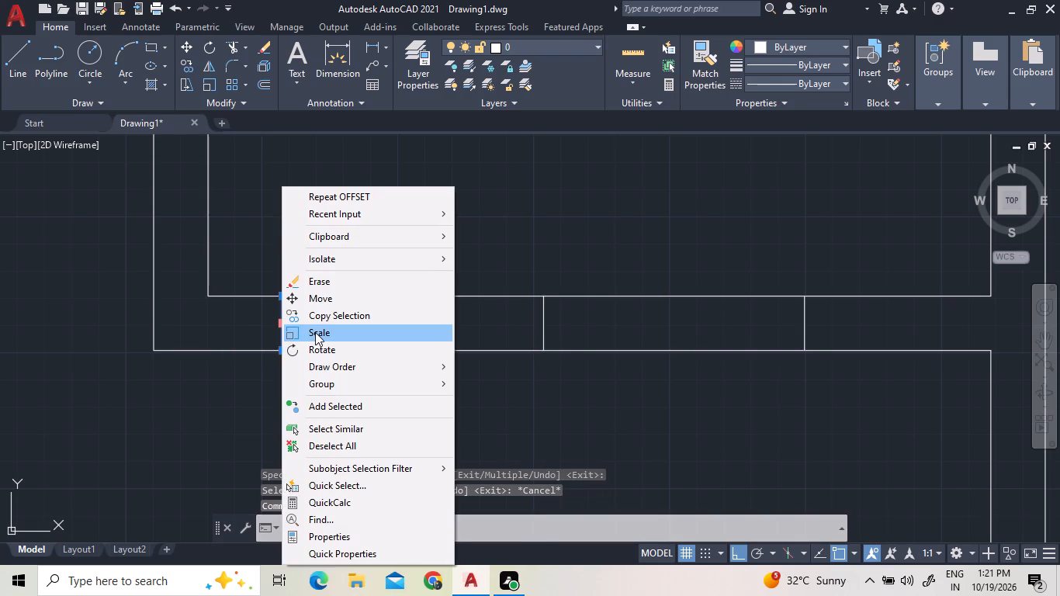
{"action": "left_click", "coordinate": [323, 302]}
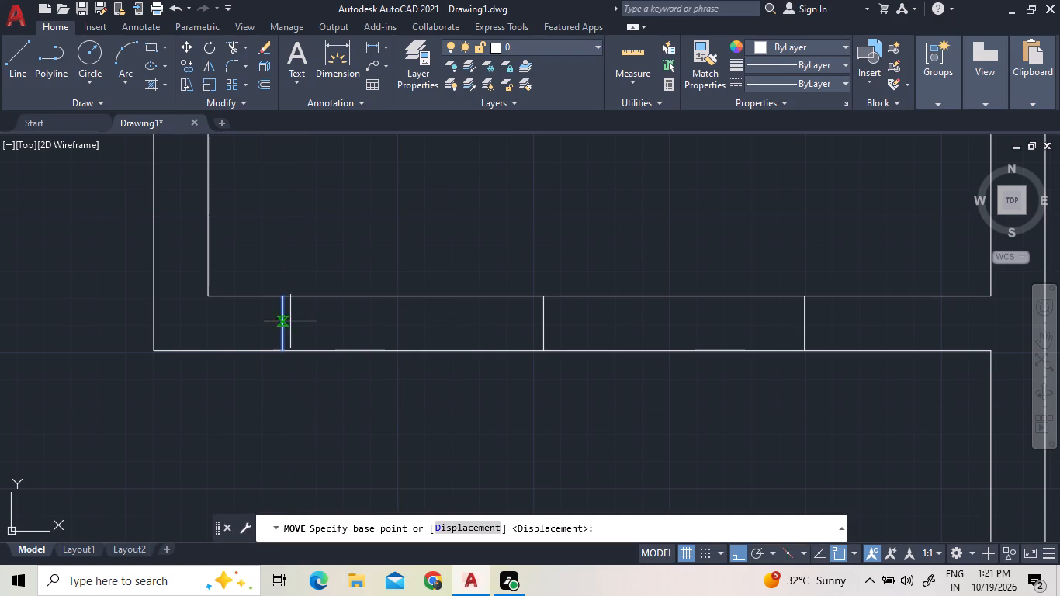
{"action": "left_click", "coordinate": [281, 319]}
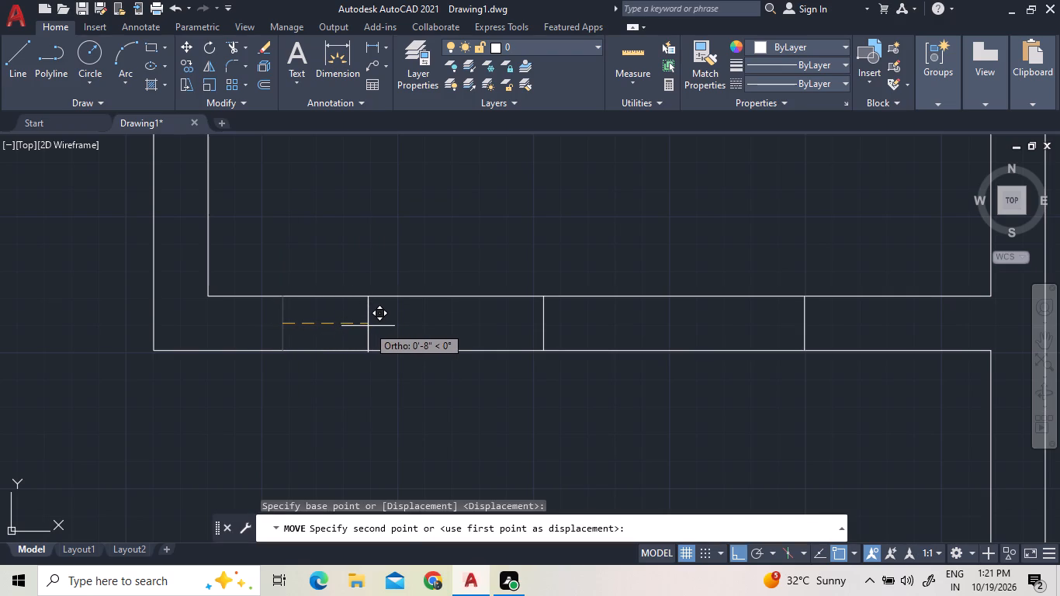
{"action": "left_click", "coordinate": [410, 324]}
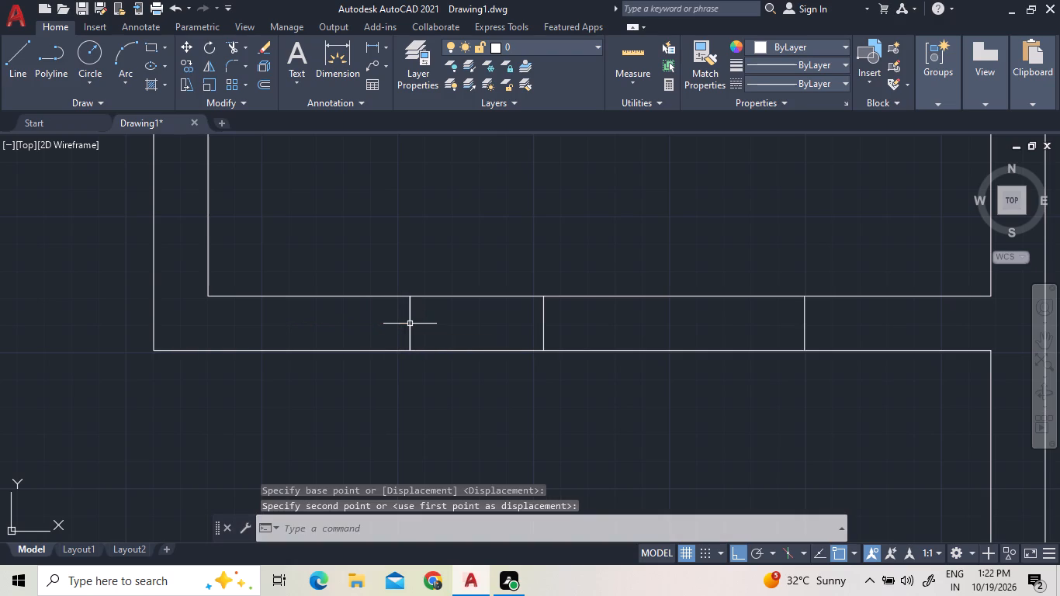
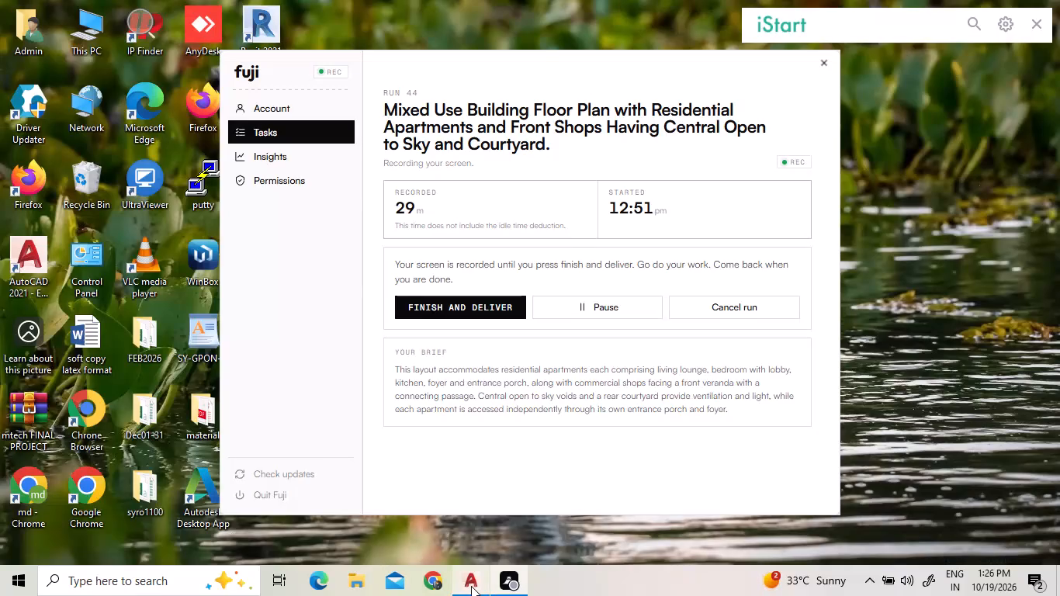
Switch to the AutoCAD drawing and quick-measure the spacing between the cross lines in the lower right-hand room's bottom wall.
{"action": "left_click", "coordinate": [471, 586]}
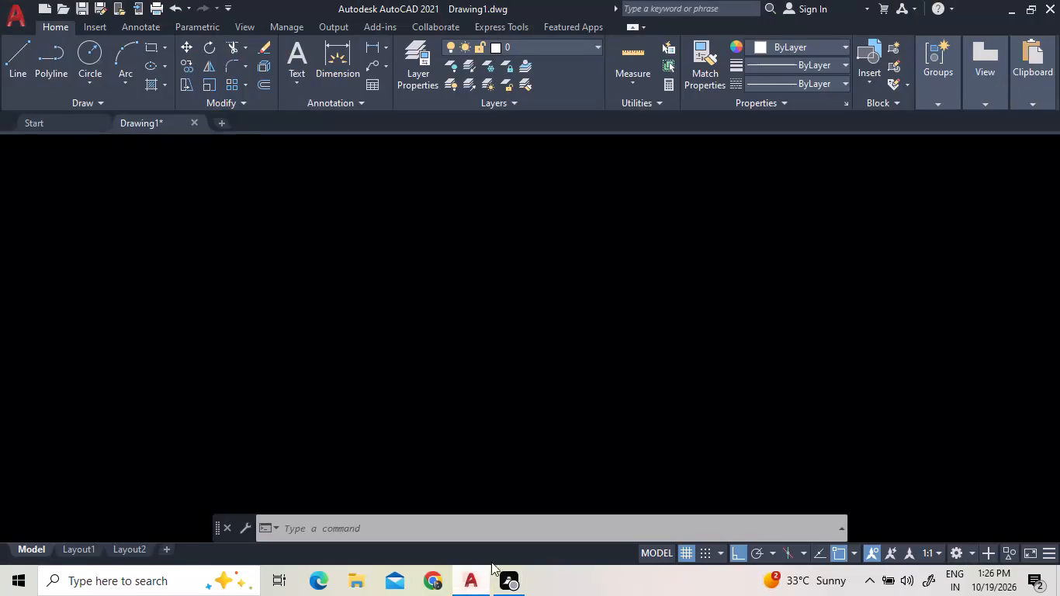
{"action": "scroll", "coordinate": [514, 221], "scroll_direction": "down", "scroll_amount": 2}
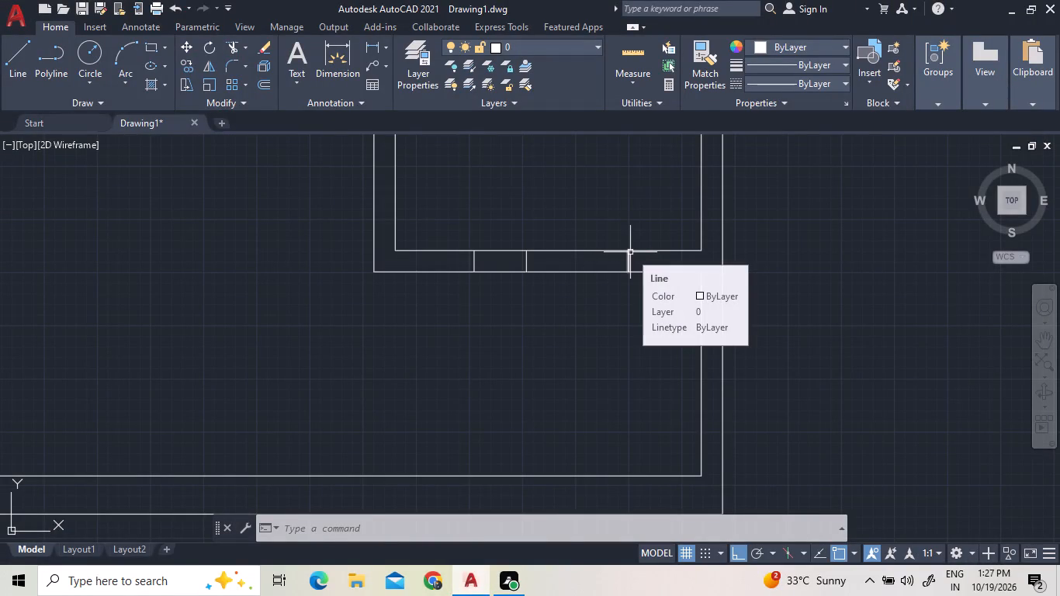
{"action": "scroll", "coordinate": [630, 252], "scroll_direction": "up", "scroll_amount": 1}
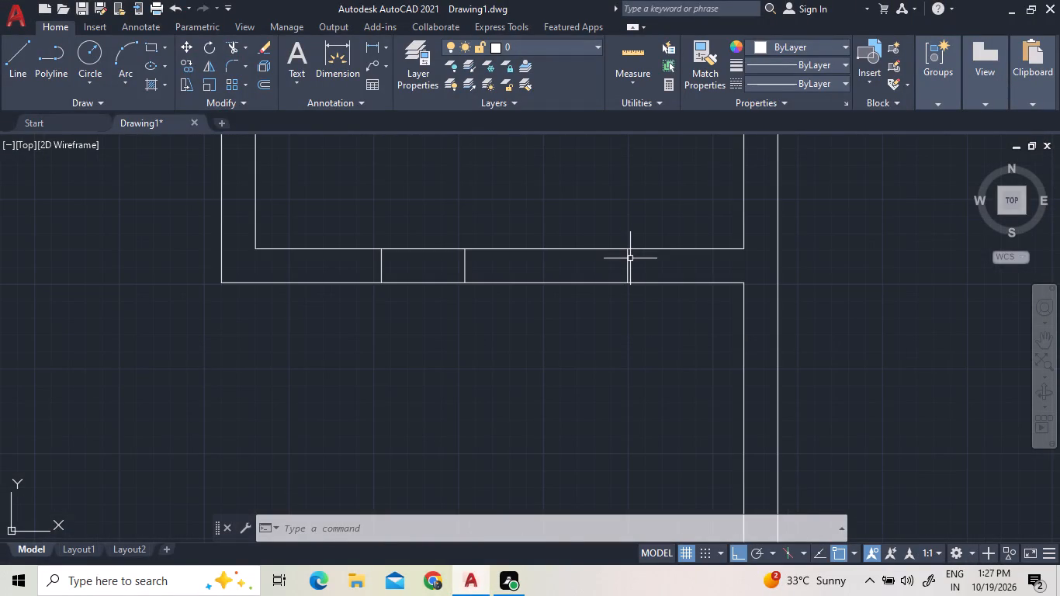
{"action": "left_click", "coordinate": [625, 256]}
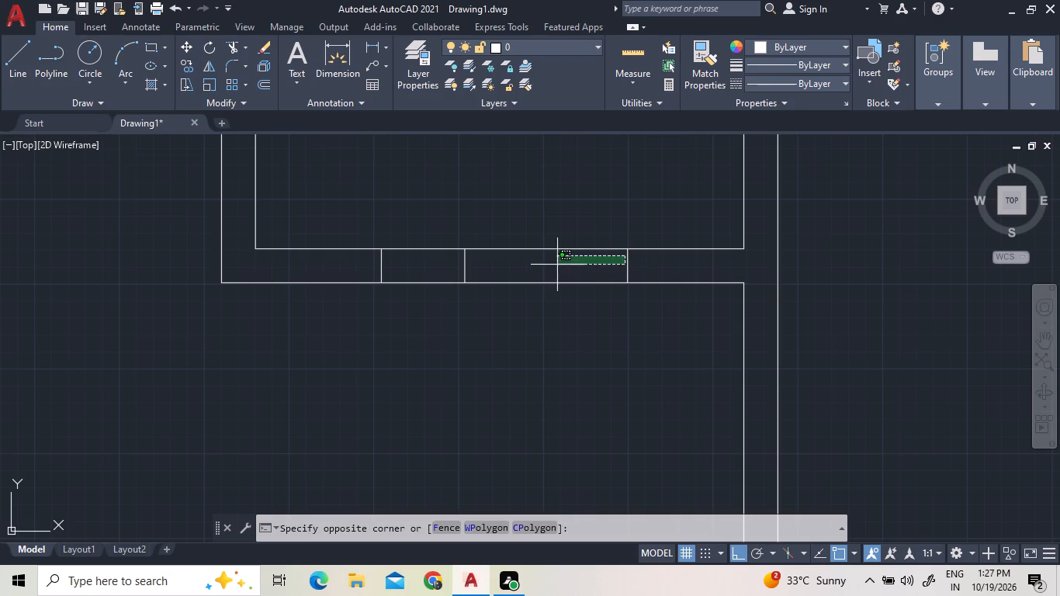
{"action": "left_click", "coordinate": [580, 269]}
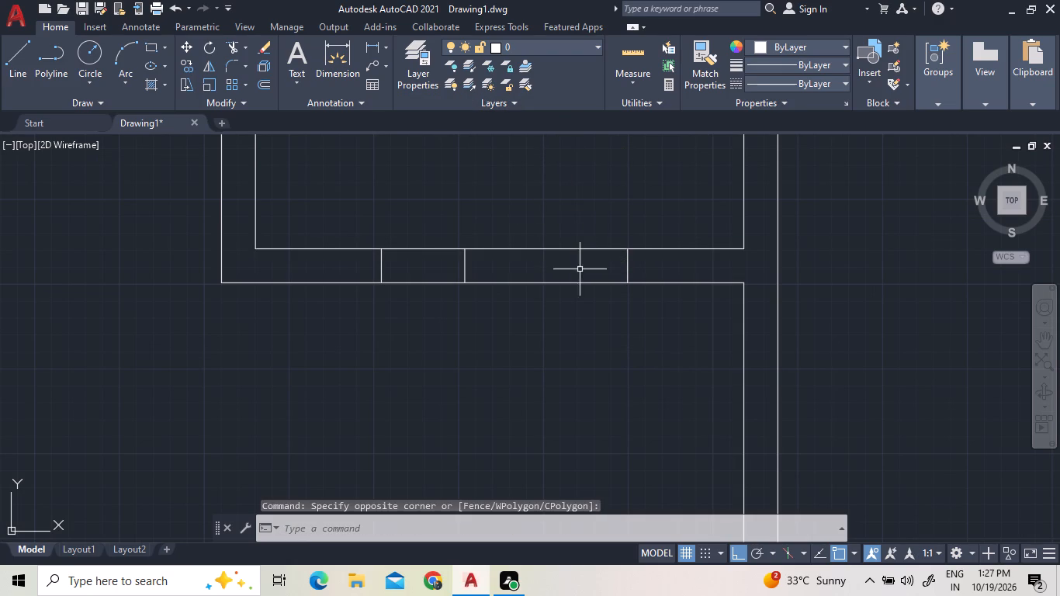
{"action": "left_click", "coordinate": [630, 50]}
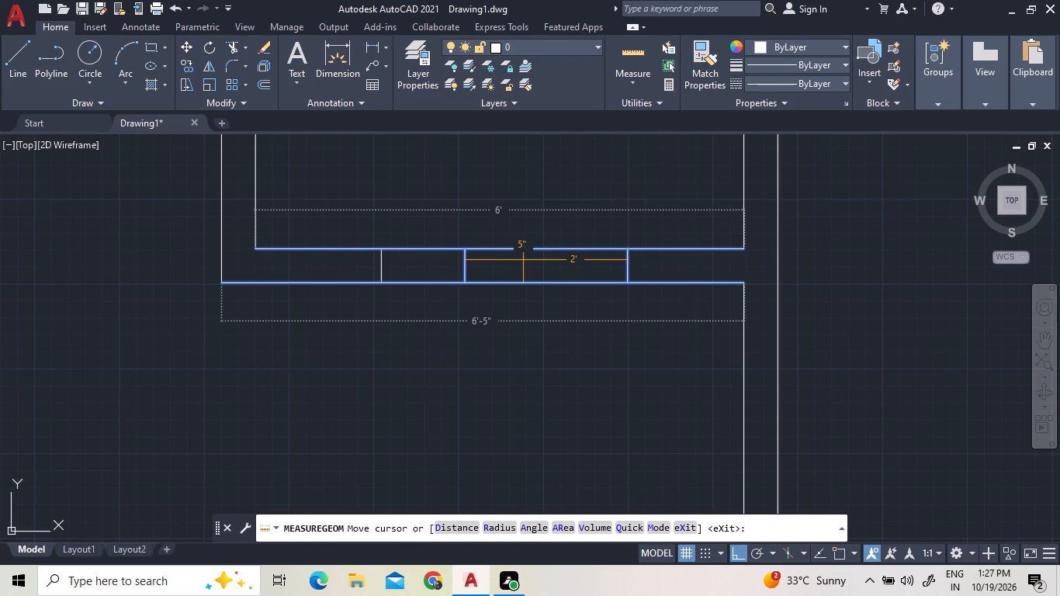
{"action": "key", "text": "Escape"}
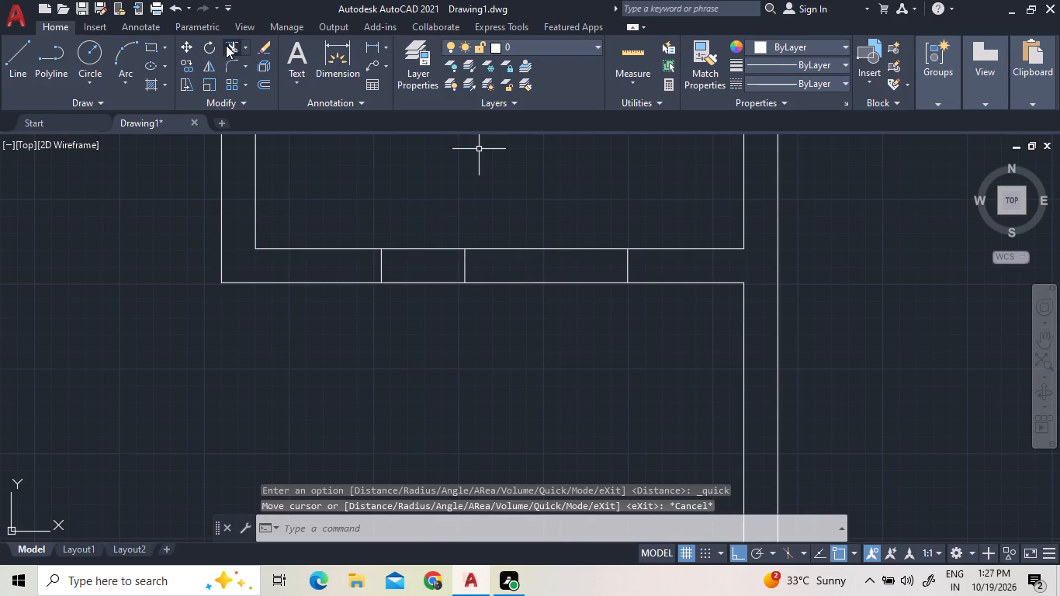
Trim both bottom-wall lines between the leftmost and rightmost cross lines, and remove the middle cross line, leaving one clear opening.
{"action": "left_click", "coordinate": [230, 45]}
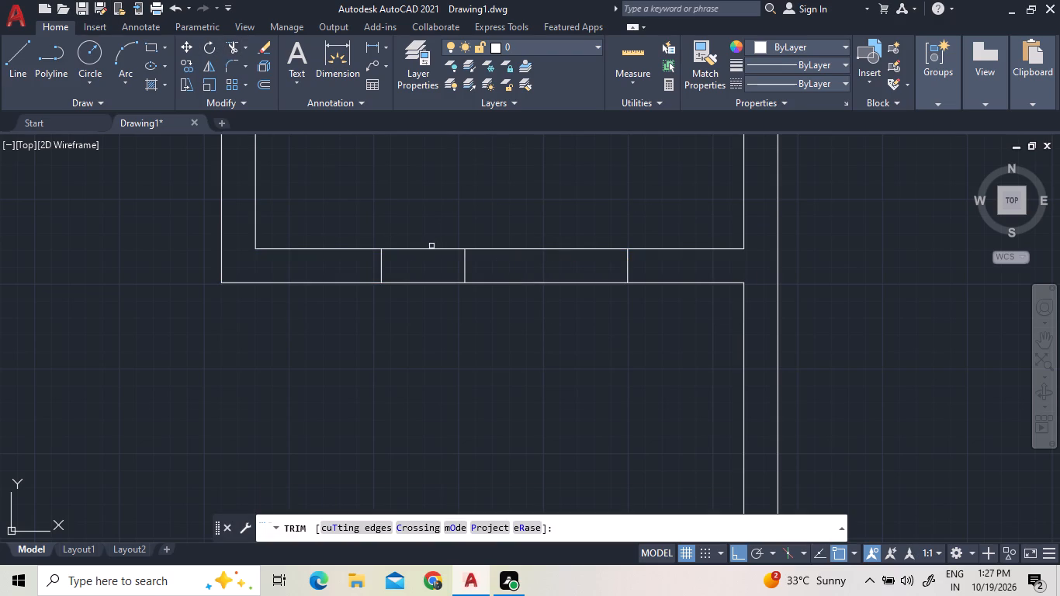
{"action": "left_click", "coordinate": [431, 247]}
{"action": "left_click", "coordinate": [507, 249]}
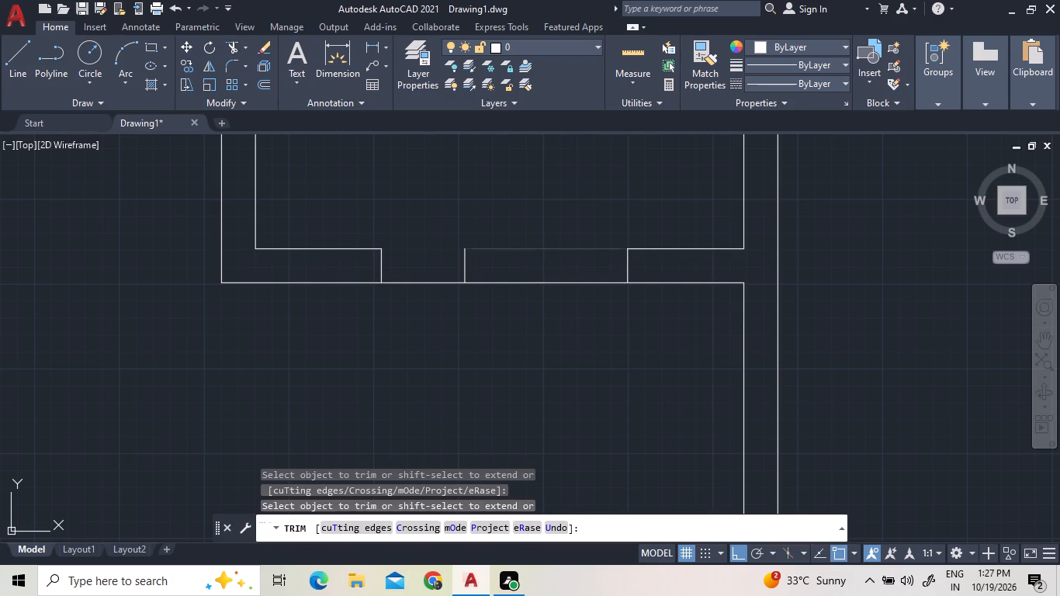
{"action": "left_click", "coordinate": [495, 279]}
{"action": "left_click", "coordinate": [497, 298]}
{"action": "left_click", "coordinate": [489, 296]}
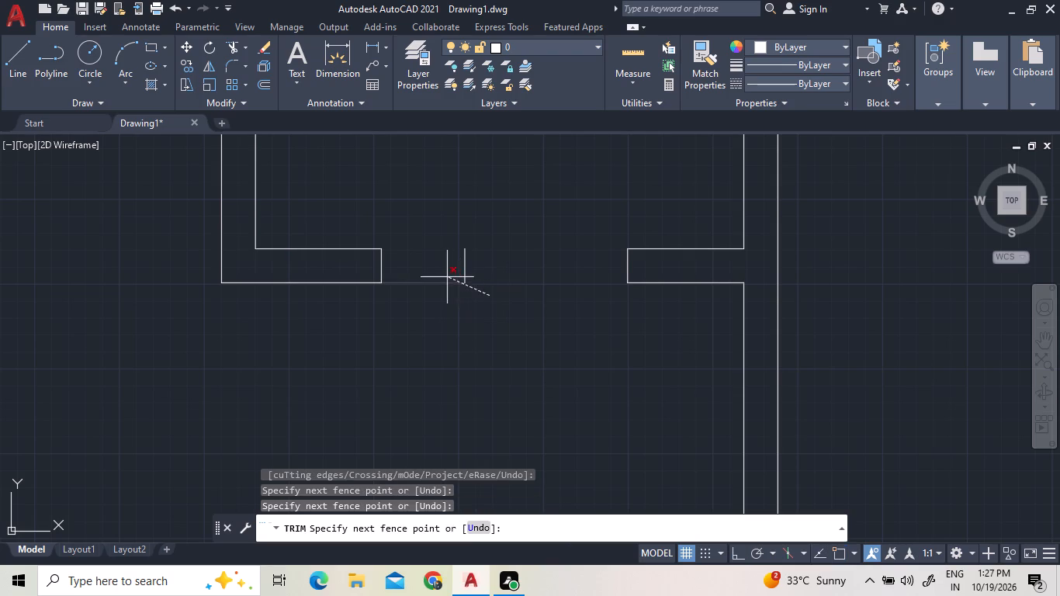
{"action": "left_click", "coordinate": [445, 272]}
{"action": "left_click", "coordinate": [465, 258]}
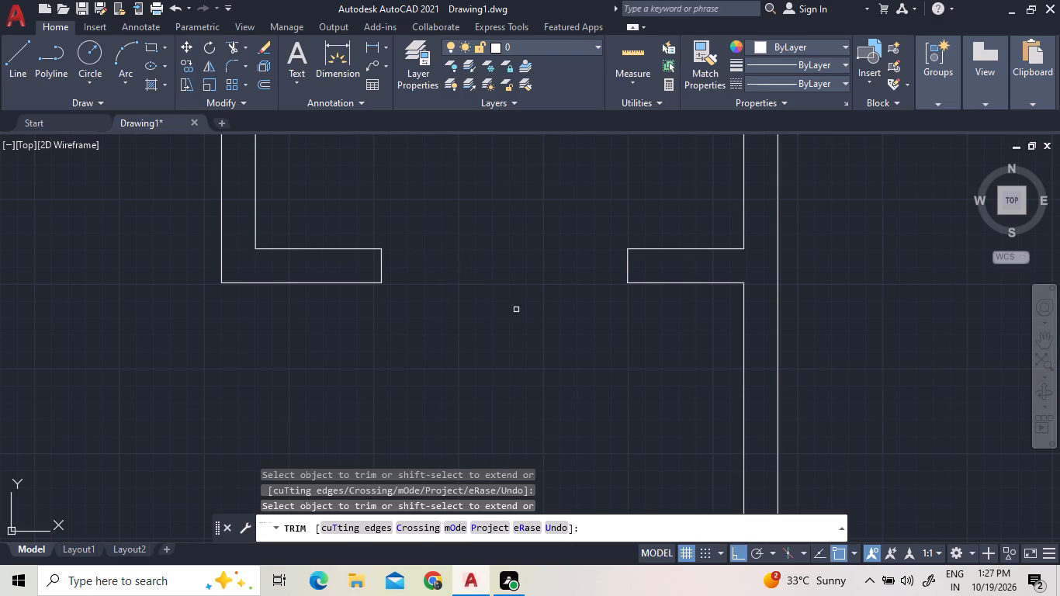
{"action": "scroll", "coordinate": [529, 335], "scroll_direction": "down", "scroll_amount": 4}
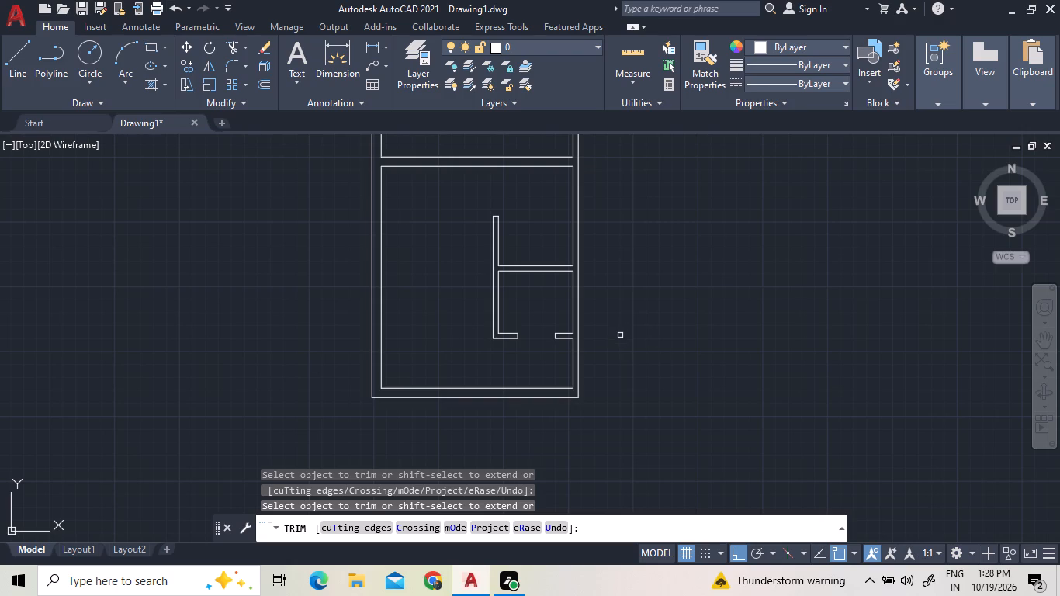
{"action": "scroll", "coordinate": [616, 309], "scroll_direction": "down", "scroll_amount": 2}
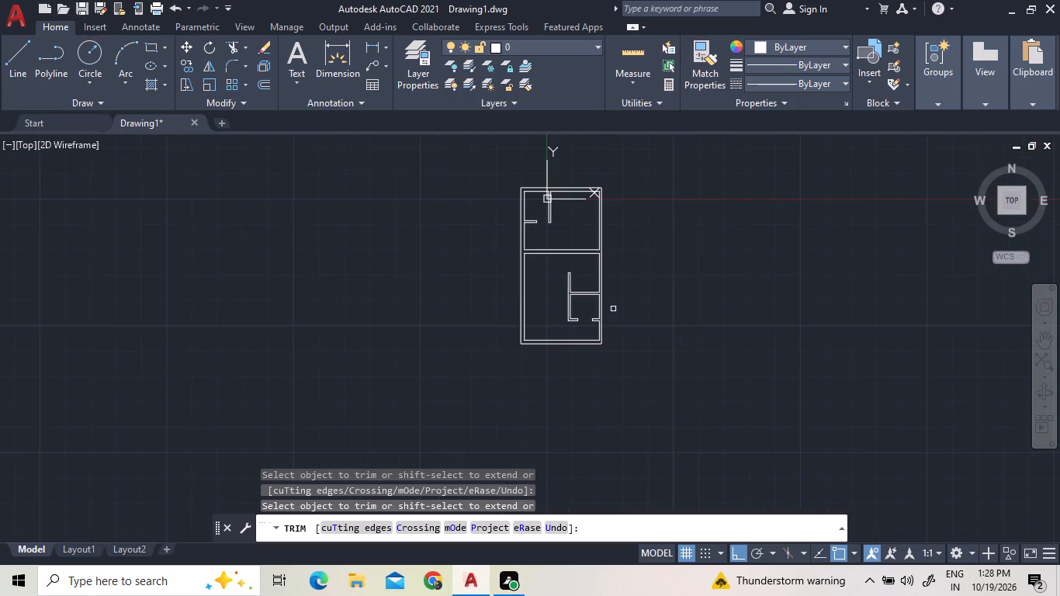
{"action": "scroll", "coordinate": [613, 309], "scroll_direction": "down", "scroll_amount": 2}
{"action": "scroll", "coordinate": [605, 265], "scroll_direction": "up", "scroll_amount": 5}
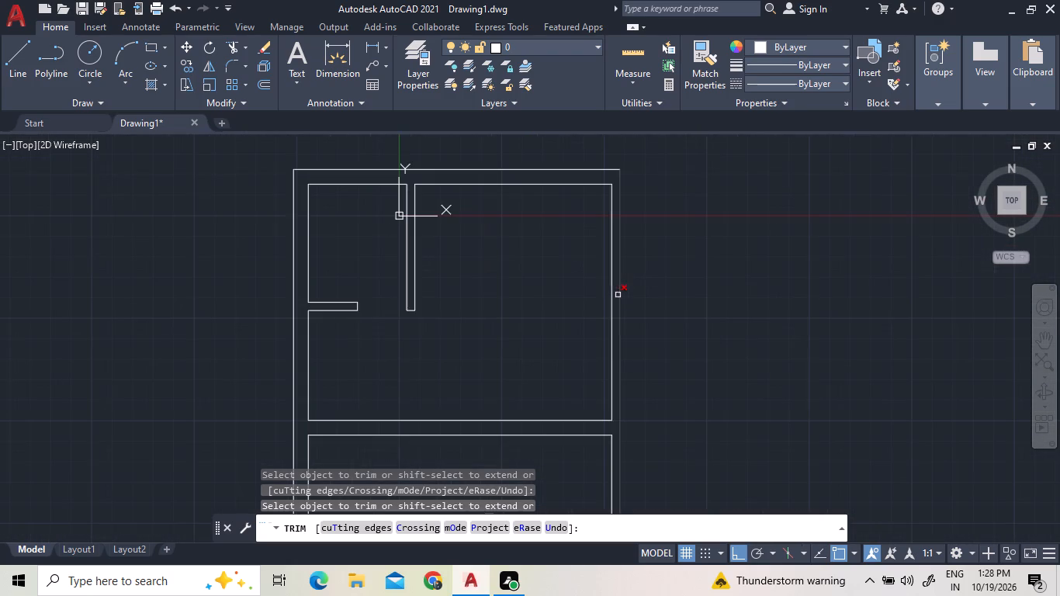
{"action": "right_click", "coordinate": [729, 255]}
{"action": "left_click", "coordinate": [769, 265]}
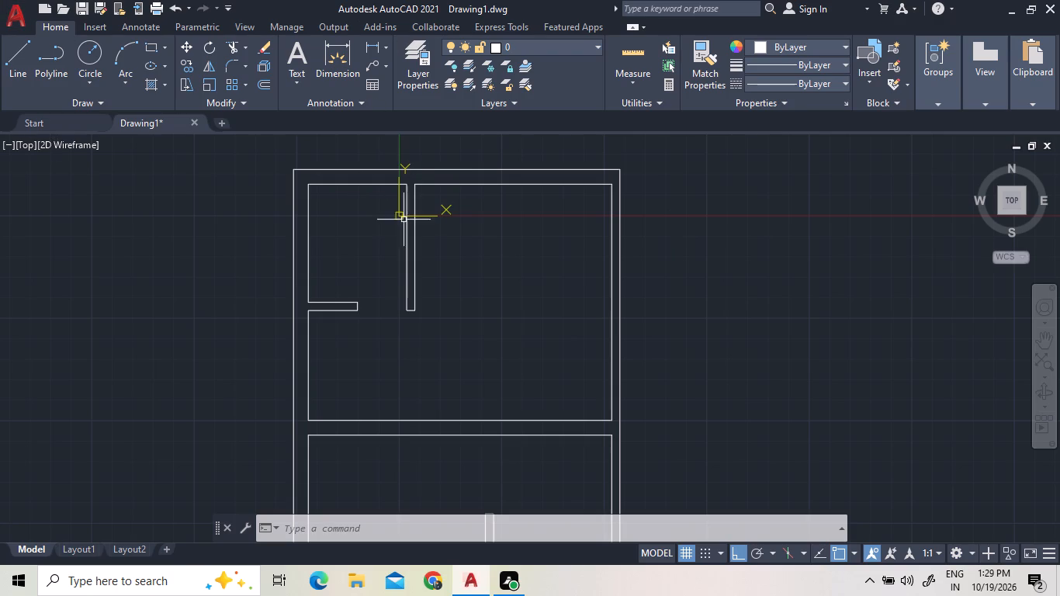
Draw a rectangle with length 9" and width 3' in the empty space left of the floor plan.
{"action": "left_click", "coordinate": [145, 52]}
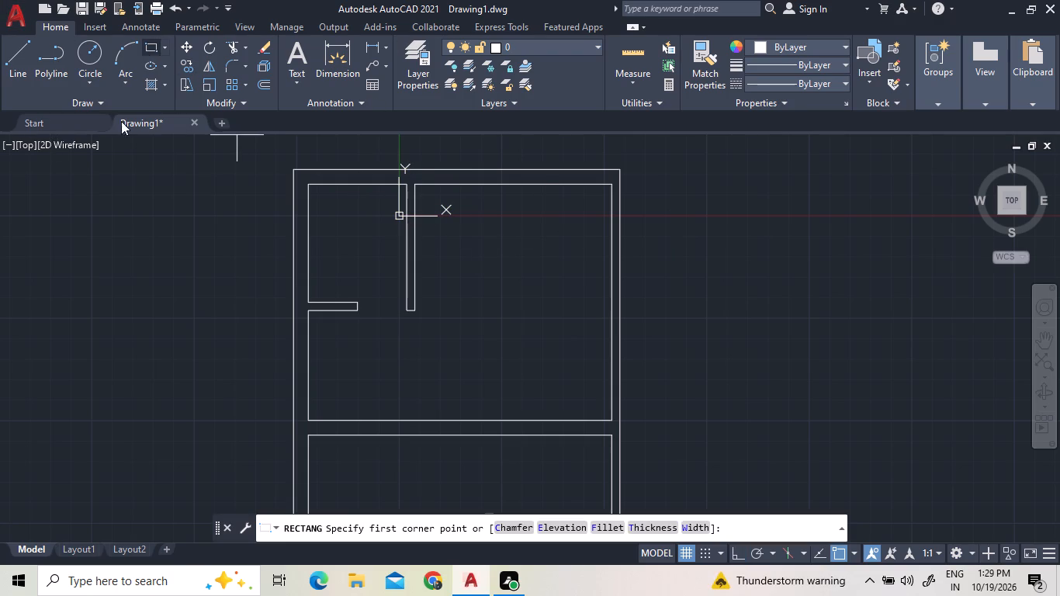
{"action": "left_click", "coordinate": [119, 255]}
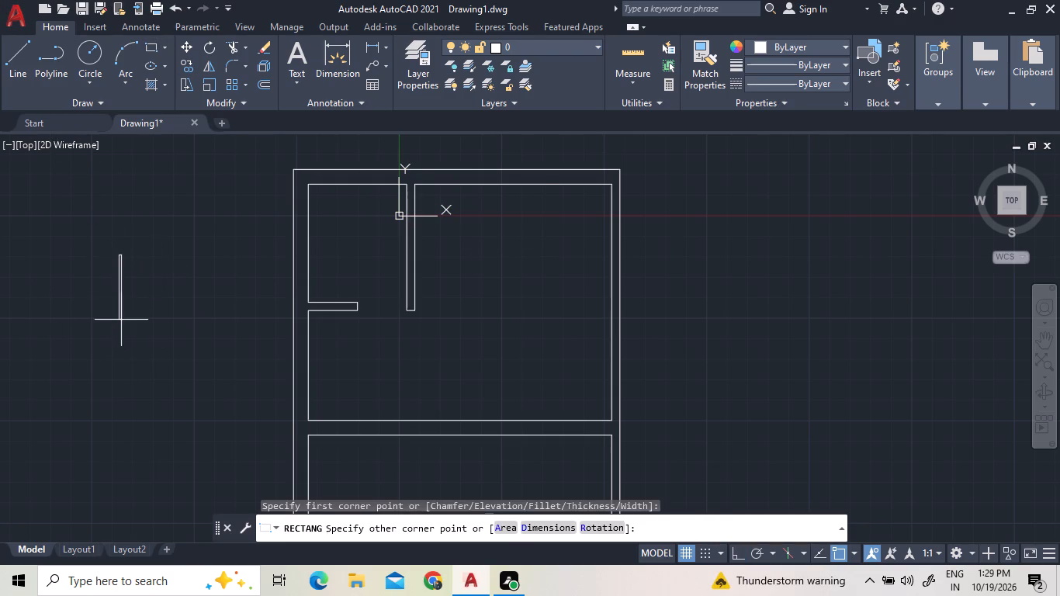
{"action": "type", "text": "d"}
{"action": "key", "text": "space"}
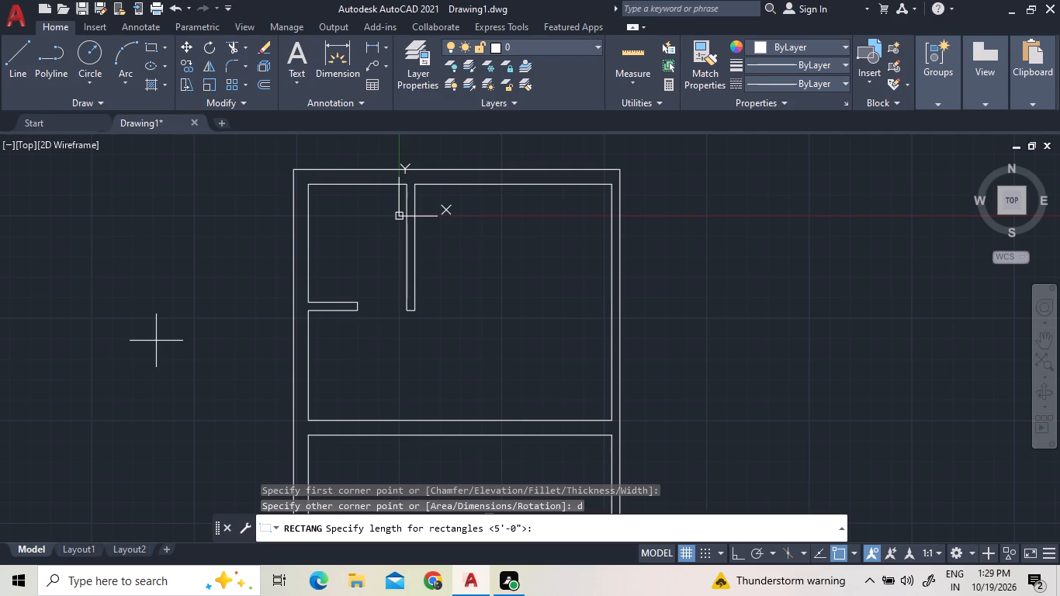
{"action": "key", "text": "9"}
{"action": "key", "text": "shift+quotedbl"}
{"action": "key", "text": "Return"}
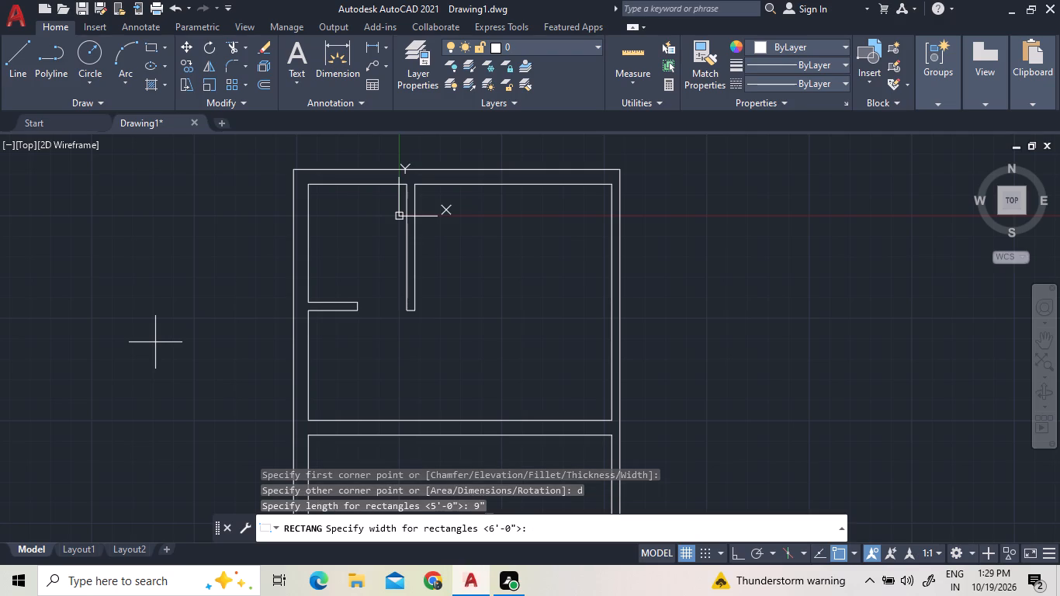
{"action": "type", "text": "3'"}
{"action": "key", "text": "Return"}
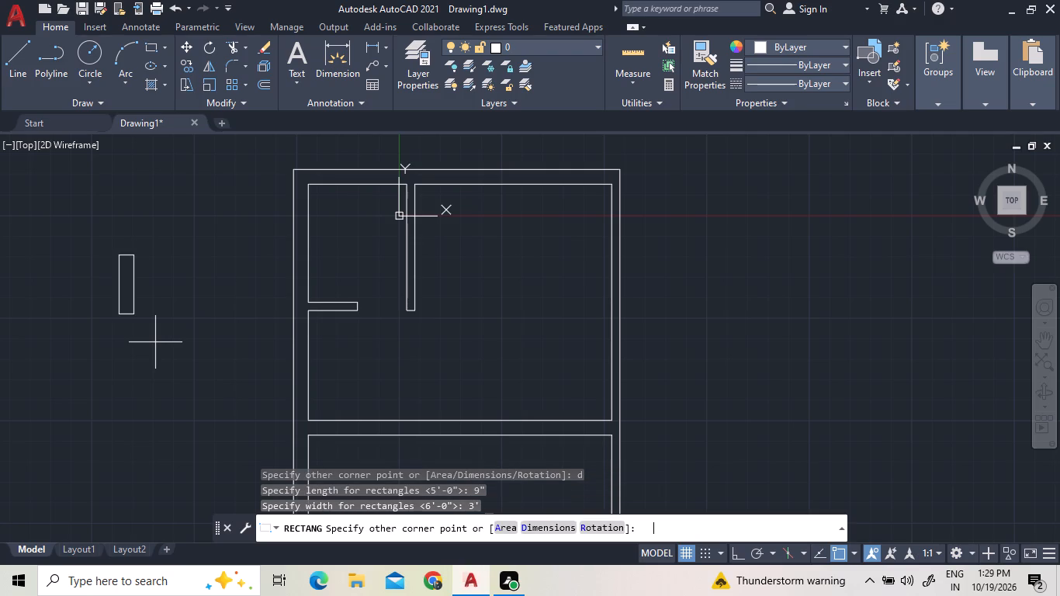
{"action": "left_click", "coordinate": [230, 233]}
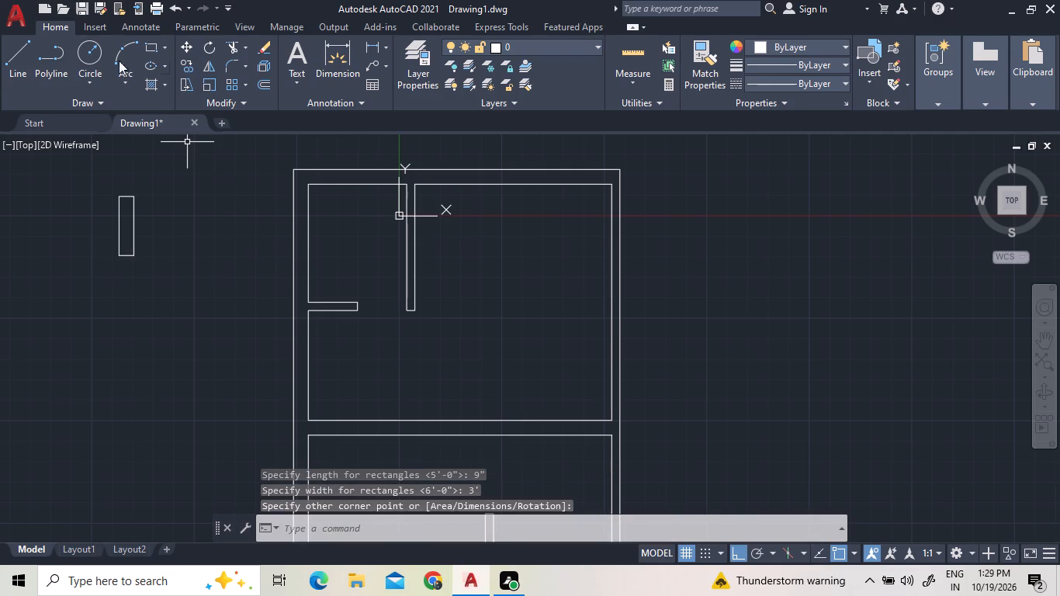
Draw a vertical centre line inside the rectangle, from the midpoint of its top edge to the midpoint of its bottom edge.
{"action": "left_click", "coordinate": [15, 58]}
{"action": "scroll", "coordinate": [123, 195], "scroll_direction": "up", "scroll_amount": 2}
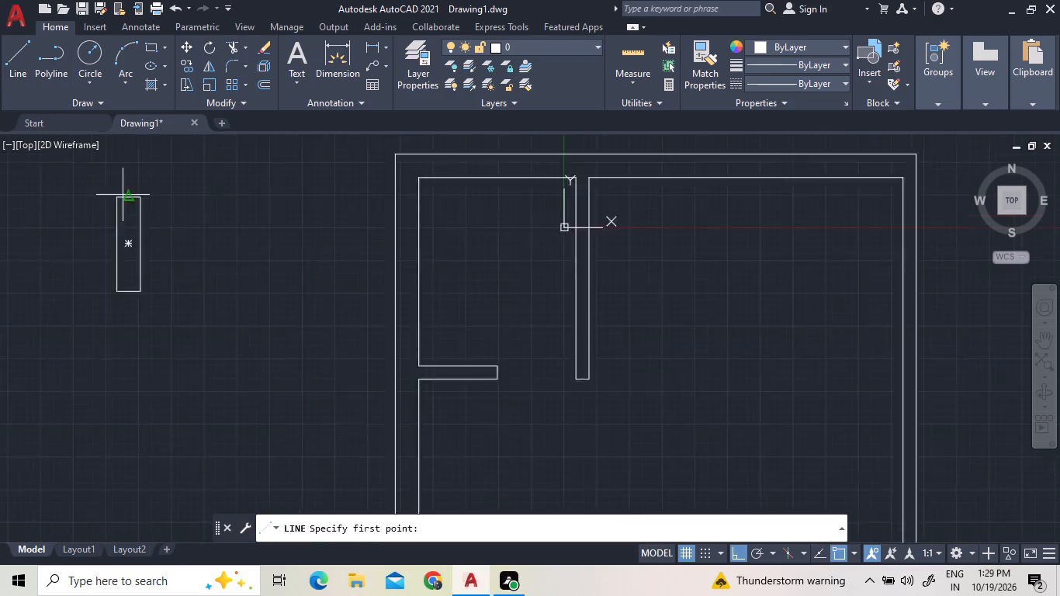
{"action": "scroll", "coordinate": [123, 195], "scroll_direction": "up", "scroll_amount": 1}
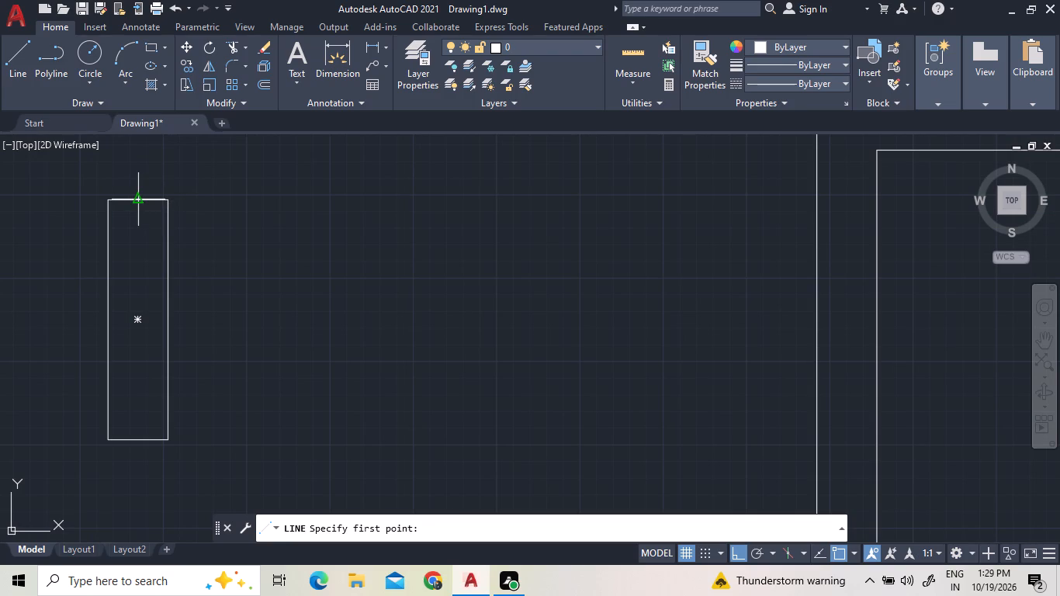
{"action": "left_click_drag", "start_coordinate": [133, 203], "coordinate": [134, 257]}
{"action": "left_click", "coordinate": [133, 435]}
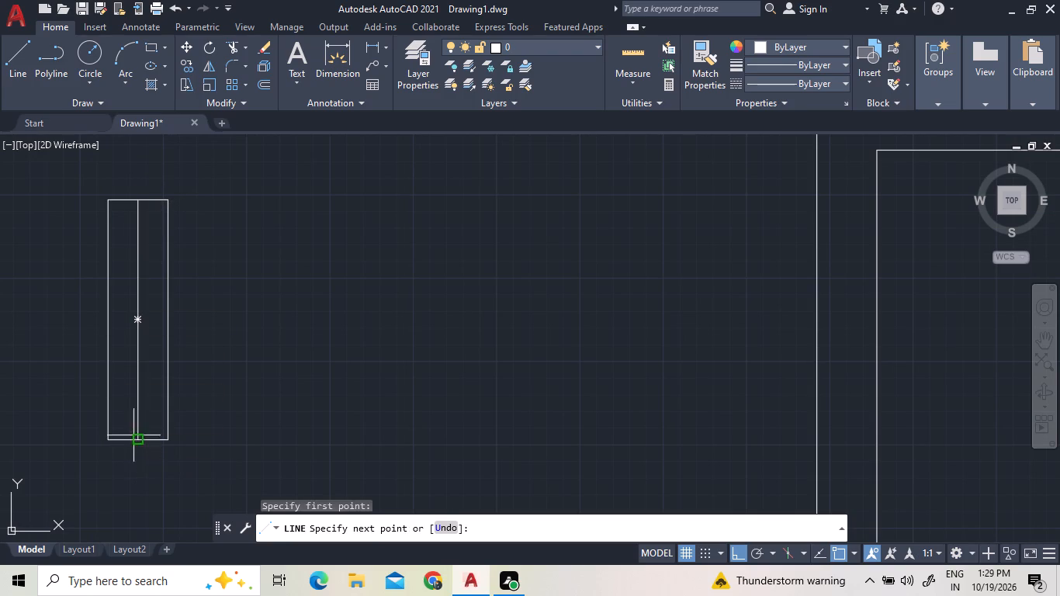
Offset the rectangle's centre line by 2" to each side.
{"action": "left_click", "coordinate": [258, 84]}
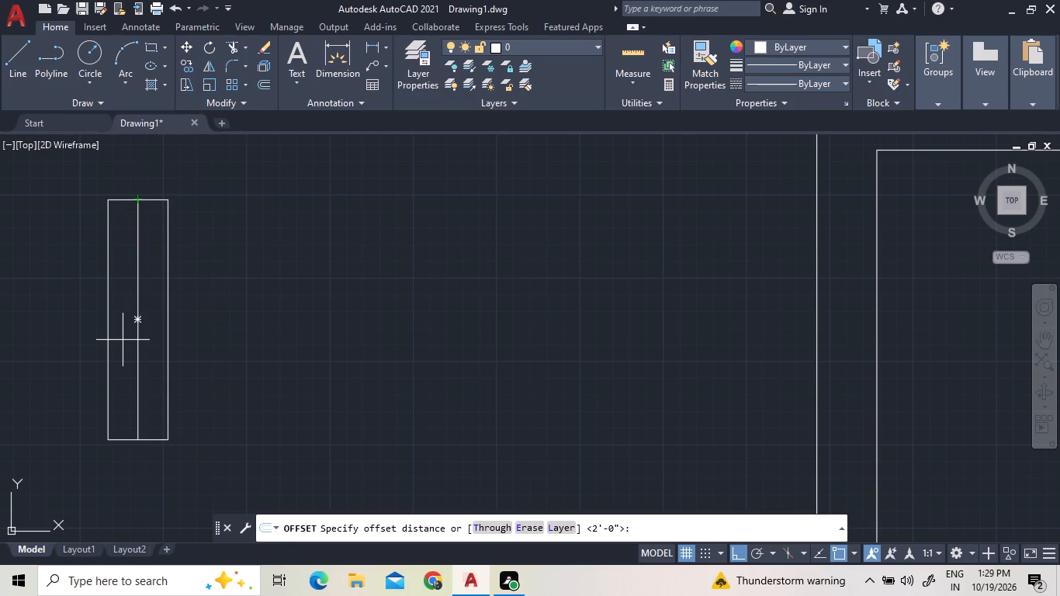
{"action": "key", "text": "1"}
{"action": "key", "text": "BackSpace"}
{"action": "type", "text": "2\""}
{"action": "key", "text": "Return"}
{"action": "left_click", "coordinate": [137, 329]}
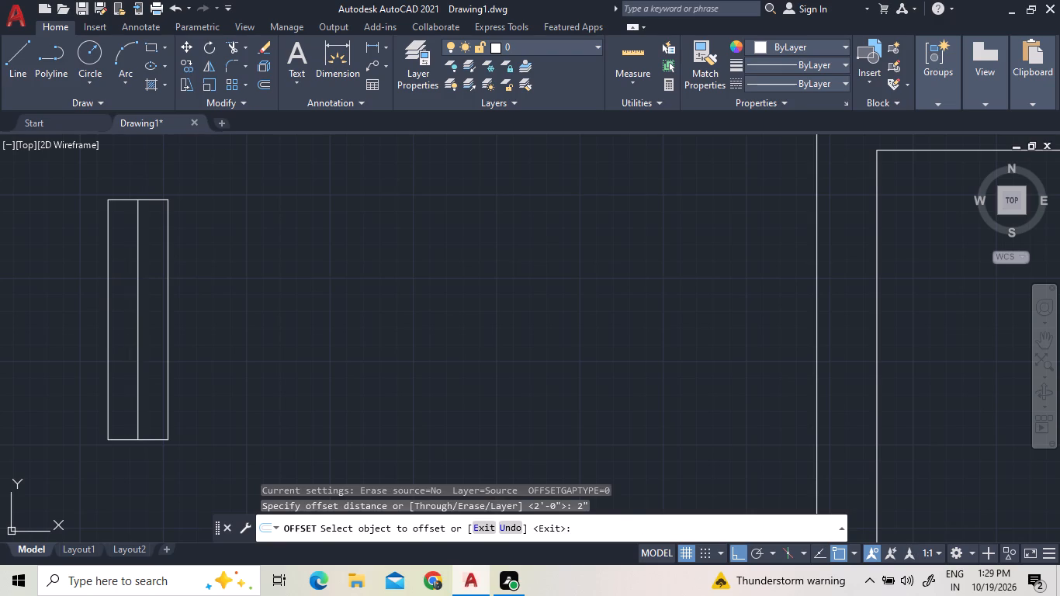
{"action": "left_click", "coordinate": [154, 334]}
{"action": "left_click", "coordinate": [137, 327]}
{"action": "left_click", "coordinate": [116, 327]}
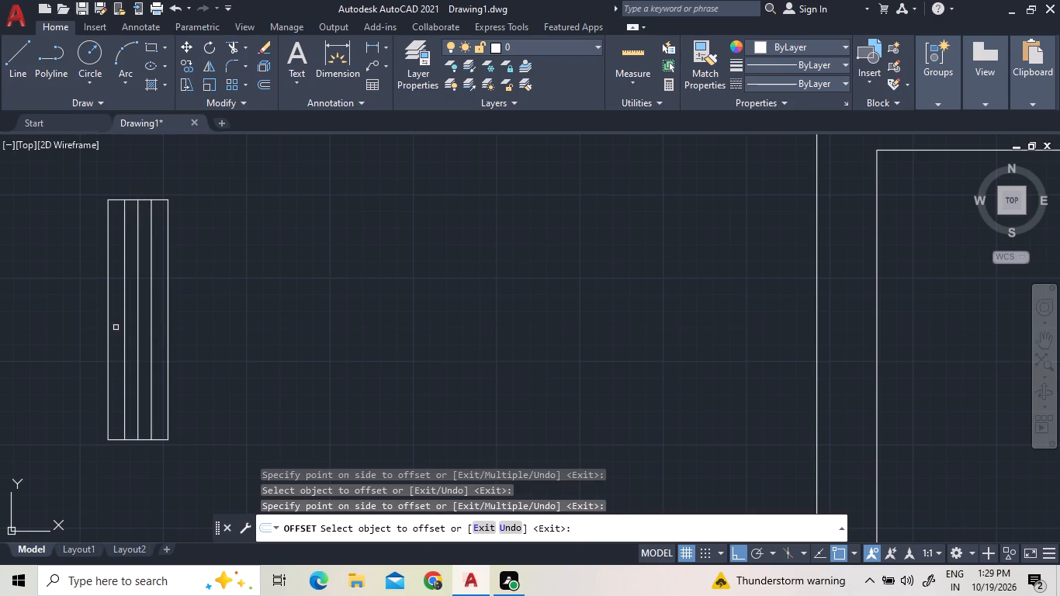
{"action": "right_click", "coordinate": [228, 320]}
{"action": "left_click", "coordinate": [243, 330]}
Move the whole window symbol horizontally from the empty space to just outside the upper room's right outer wall.
{"action": "left_click", "coordinate": [185, 511]}
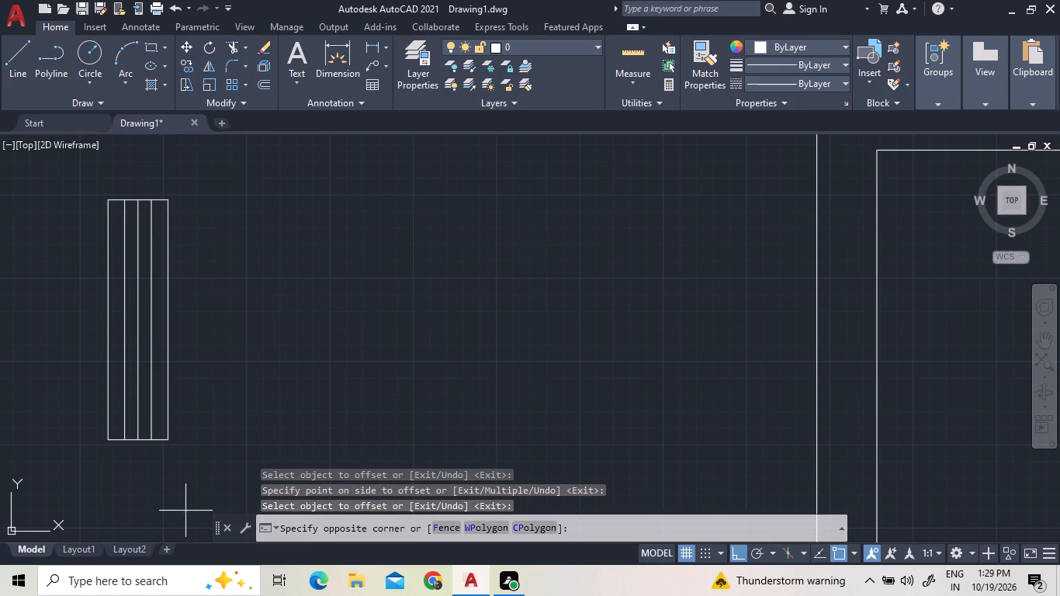
{"action": "left_click", "coordinate": [43, 321]}
{"action": "right_click", "coordinate": [88, 303]}
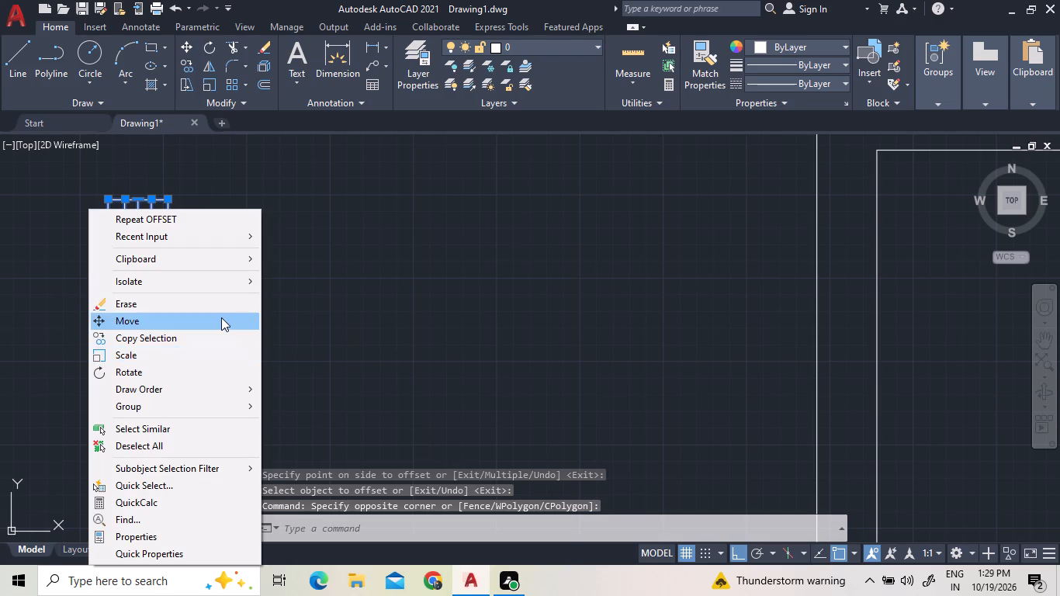
{"action": "left_click", "coordinate": [221, 317]}
{"action": "left_click", "coordinate": [147, 321]}
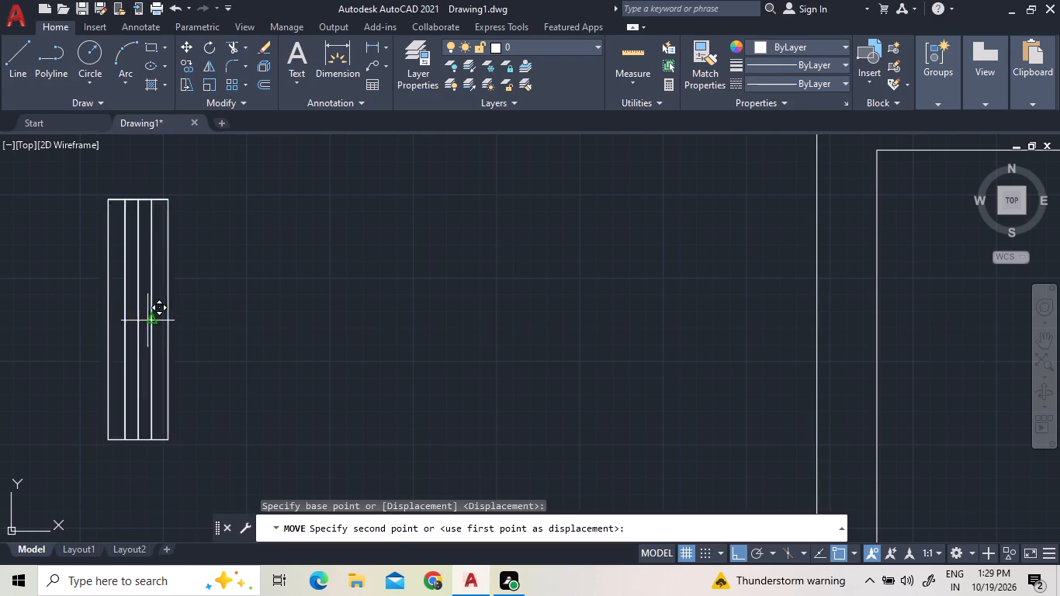
{"action": "scroll", "coordinate": [329, 332], "scroll_direction": "down", "scroll_amount": 3}
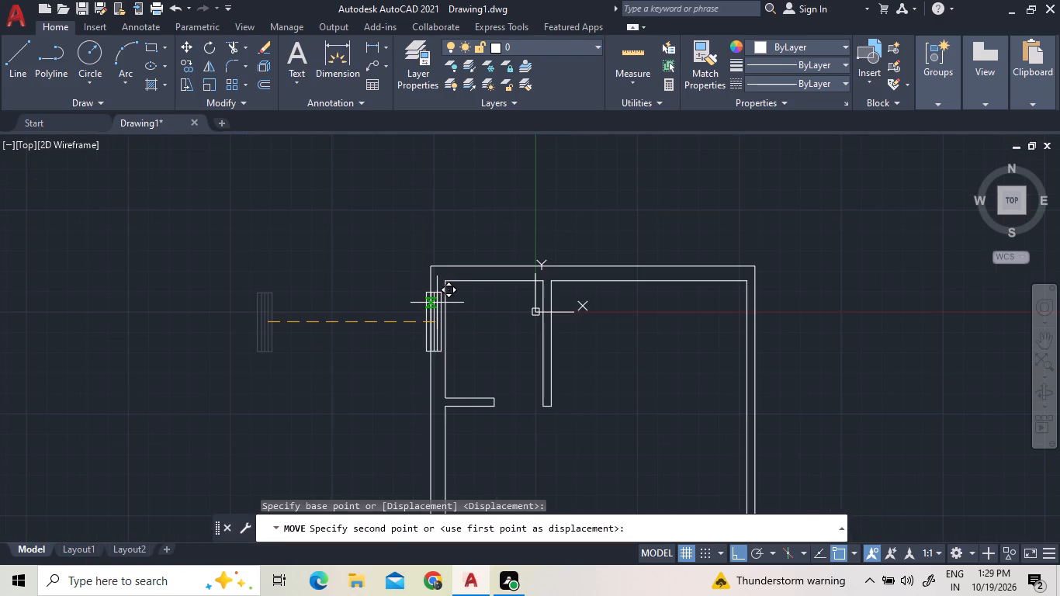
{"action": "scroll", "coordinate": [764, 341], "scroll_direction": "up", "scroll_amount": 2}
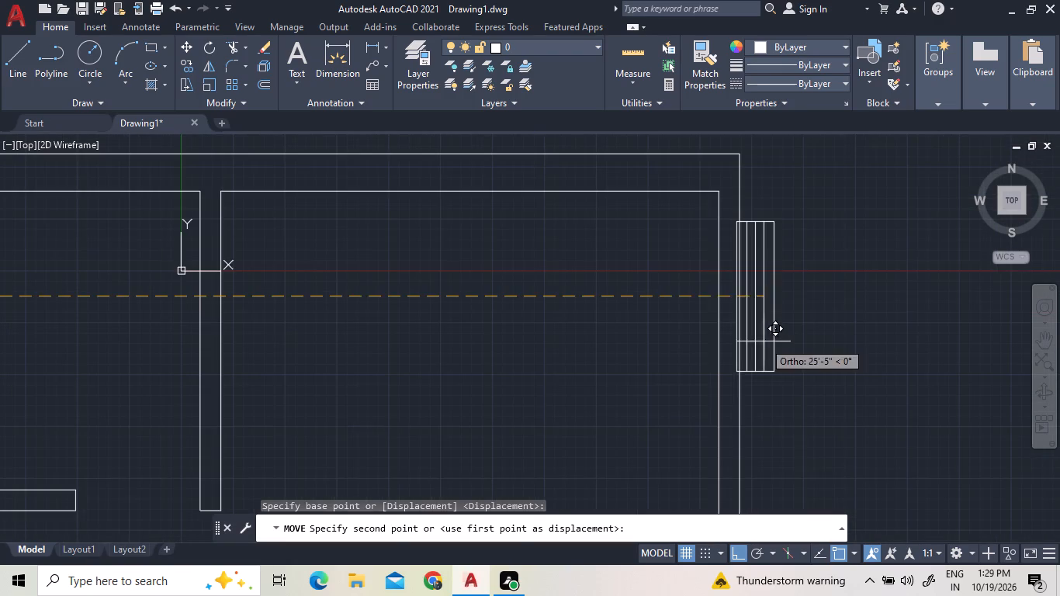
{"action": "scroll", "coordinate": [741, 345], "scroll_direction": "up", "scroll_amount": 1}
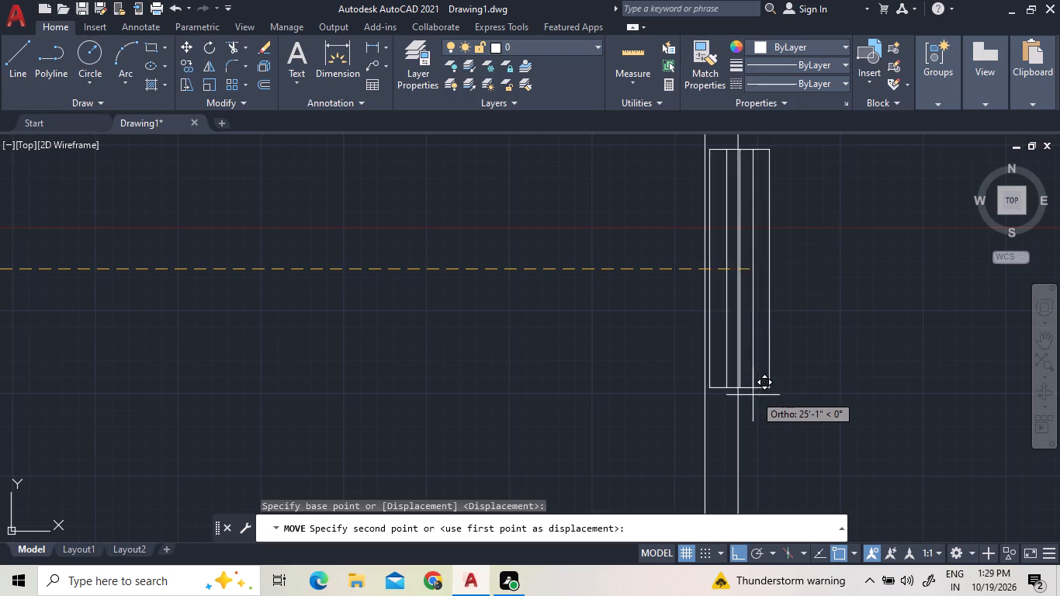
{"action": "scroll", "coordinate": [747, 400], "scroll_direction": "up", "scroll_amount": 2}
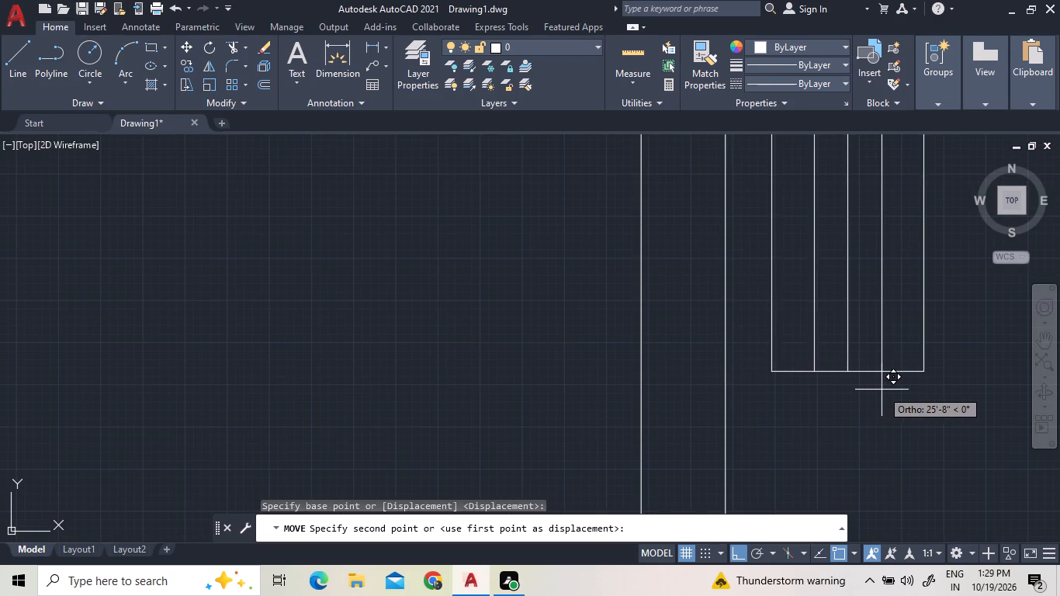
{"action": "left_click", "coordinate": [850, 407]}
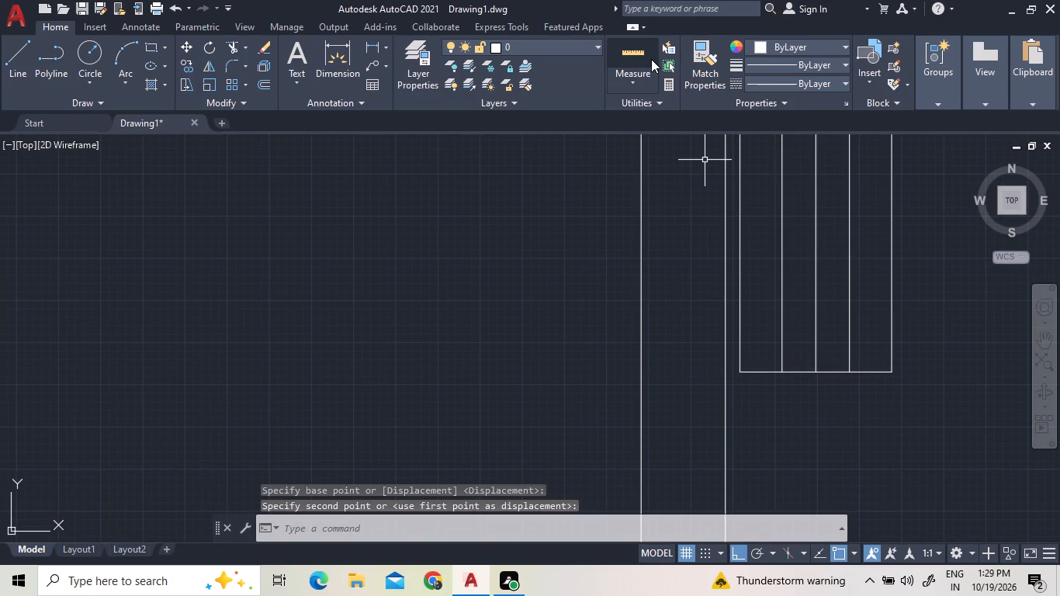
Measure the thickness of the right outer wall beside the window symbol.
{"action": "left_click", "coordinate": [648, 59]}
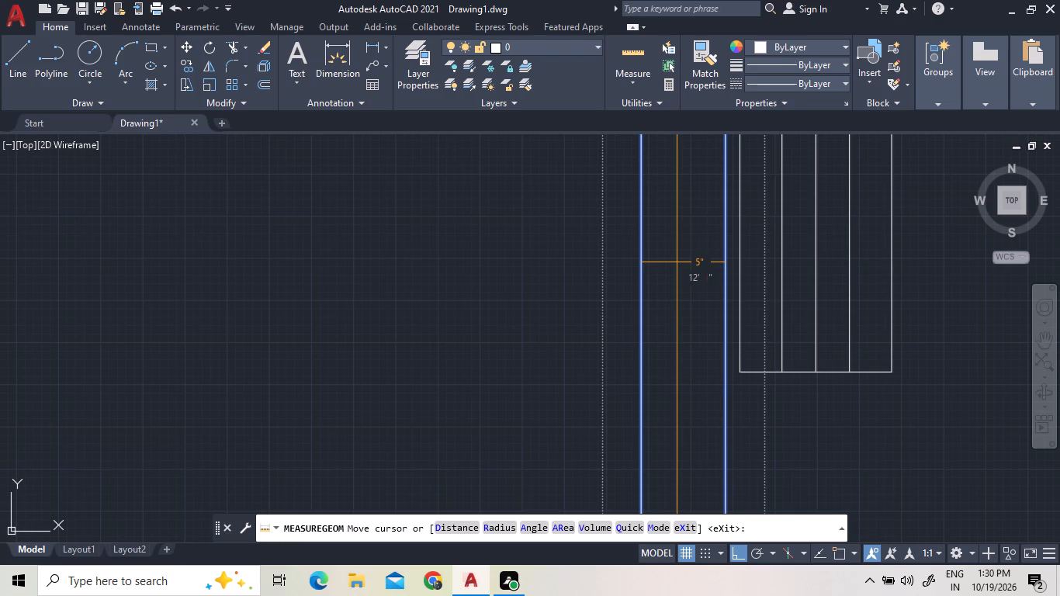
{"action": "key", "text": "Escape"}
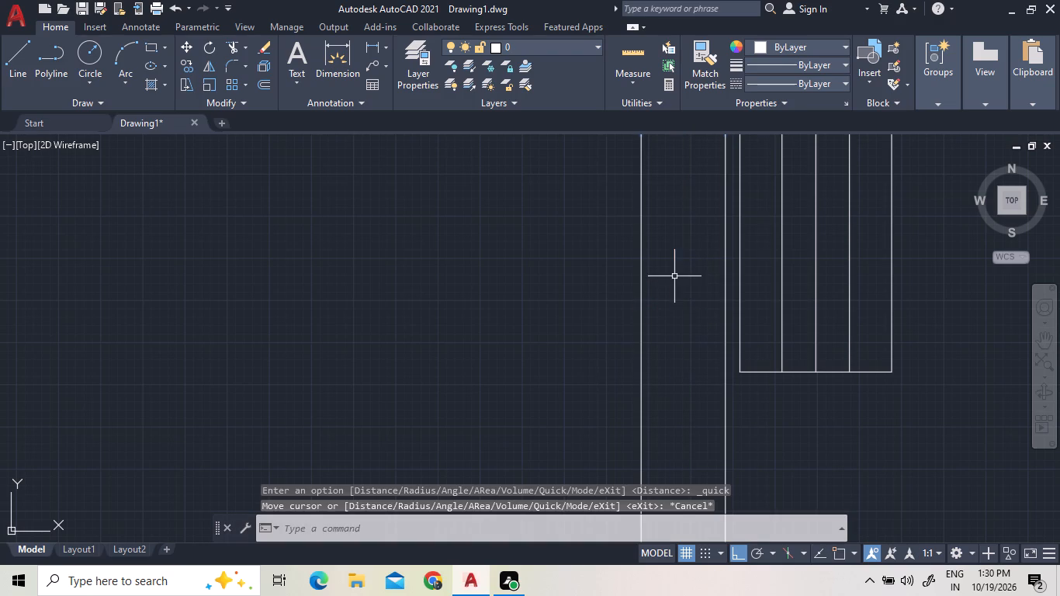
Delete the outer line of the right wall beside the window symbol.
{"action": "left_click", "coordinate": [725, 275]}
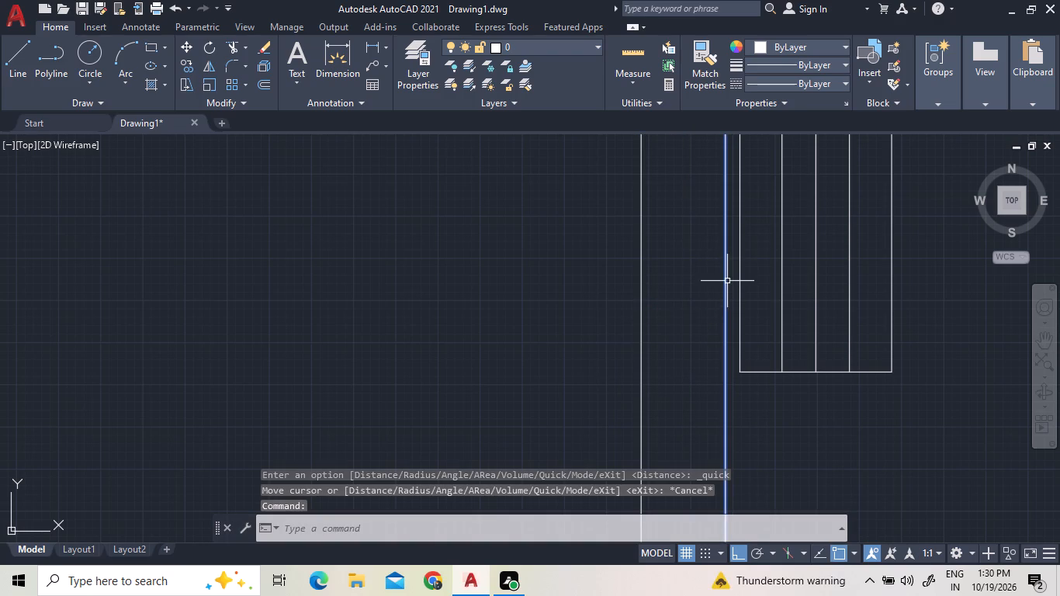
{"action": "key", "text": "Delete"}
Move the window symbol by its lower-left corner horizontally onto the remaining inner line of the right wall.
{"action": "left_click", "coordinate": [940, 395]}
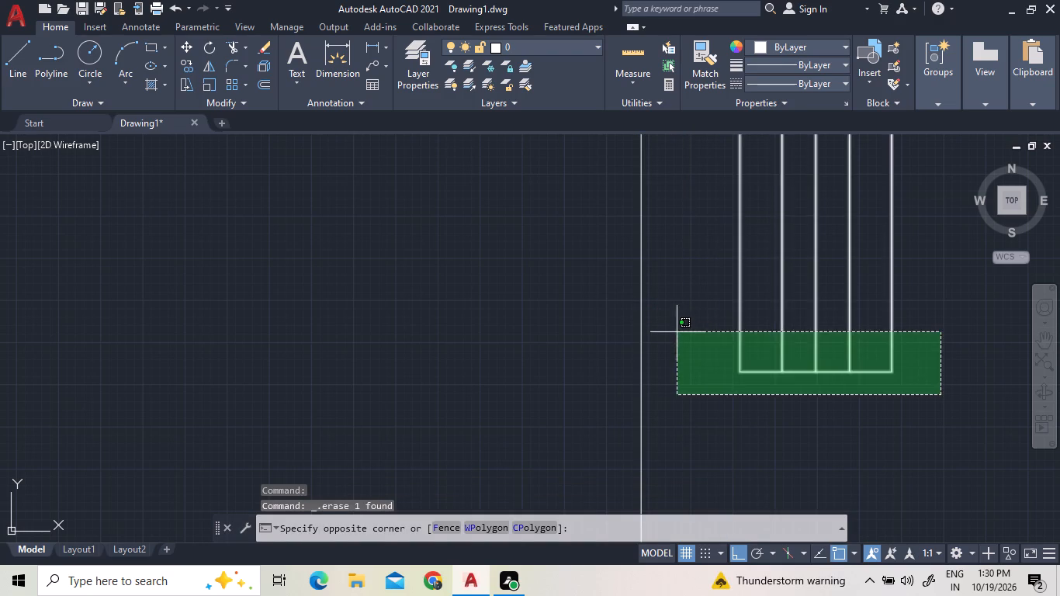
{"action": "left_click", "coordinate": [673, 332]}
{"action": "right_click", "coordinate": [674, 332]}
{"action": "left_click", "coordinate": [735, 324]}
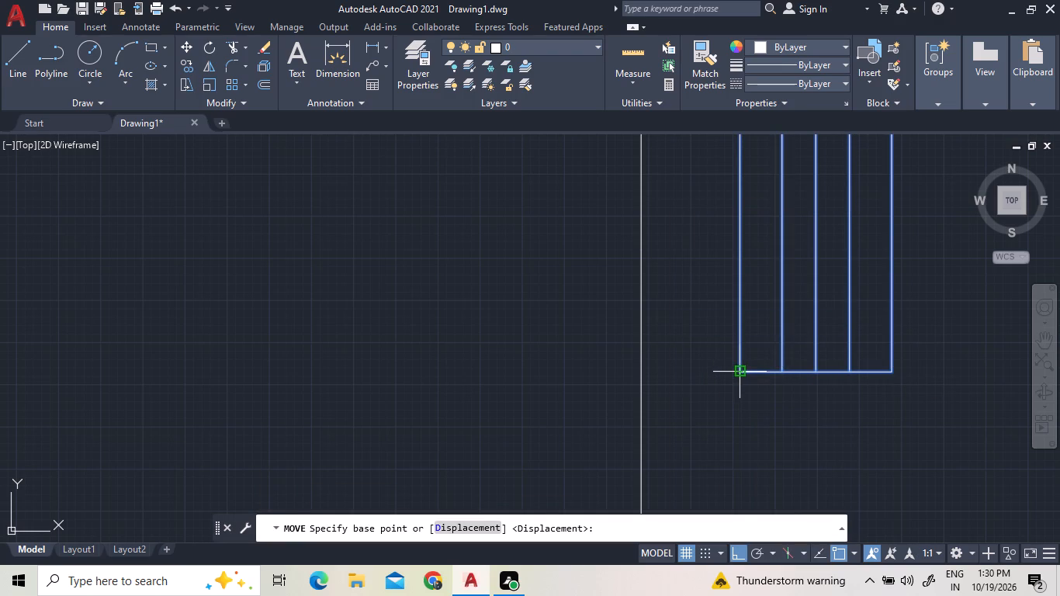
{"action": "left_click", "coordinate": [742, 372]}
{"action": "scroll", "coordinate": [639, 377], "scroll_direction": "up", "scroll_amount": 4}
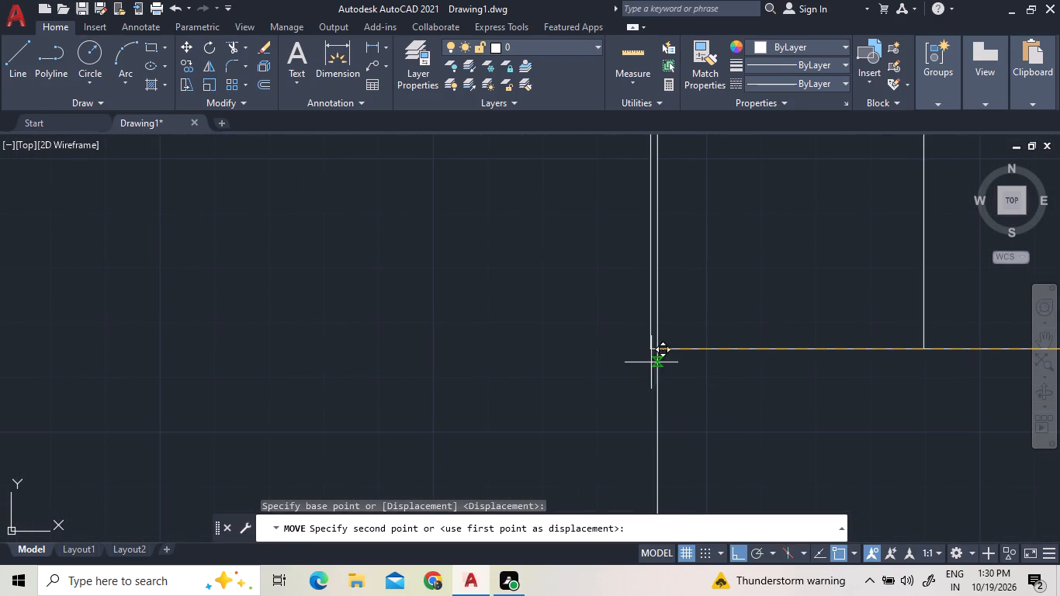
{"action": "left_click", "coordinate": [660, 354]}
Offset the upper room's right inner wall line 9" outward, along the window symbol's outer edge.
{"action": "scroll", "coordinate": [663, 388], "scroll_direction": "down", "scroll_amount": 5}
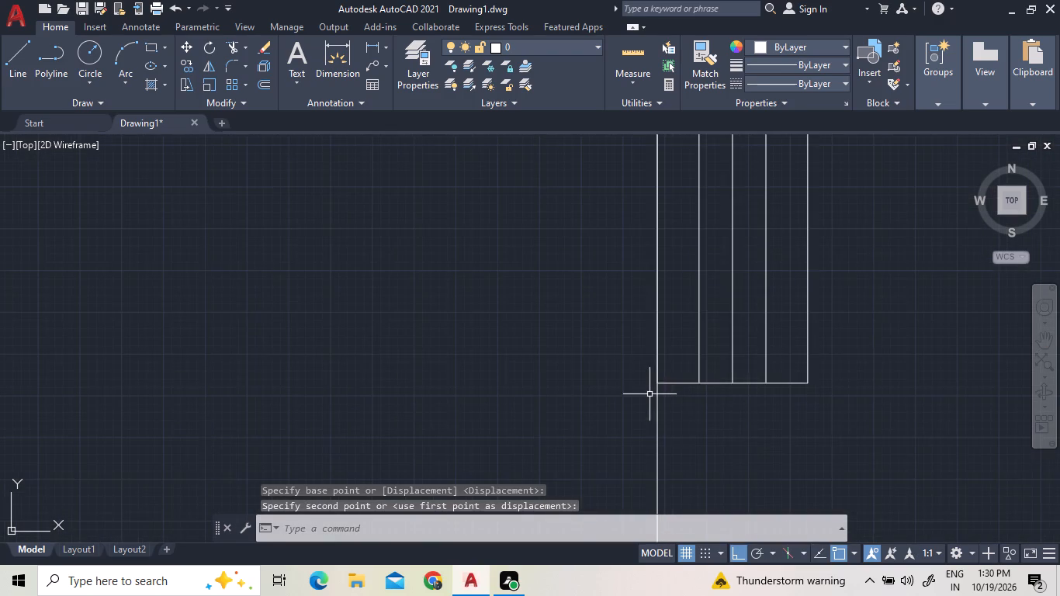
{"action": "scroll", "coordinate": [650, 394], "scroll_direction": "down", "scroll_amount": 5}
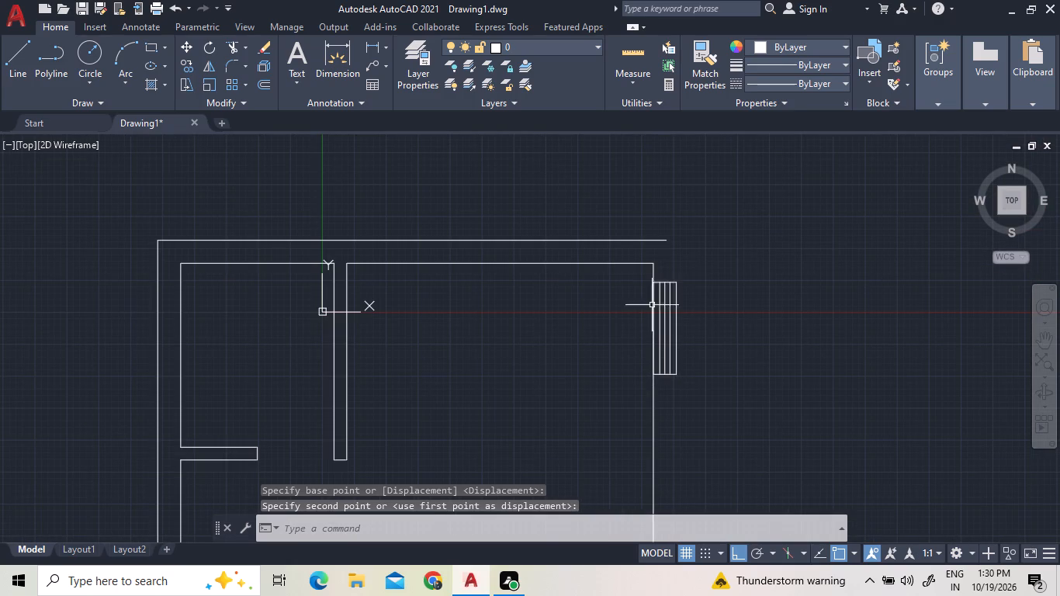
{"action": "key", "text": "o"}
{"action": "key", "text": "Return"}
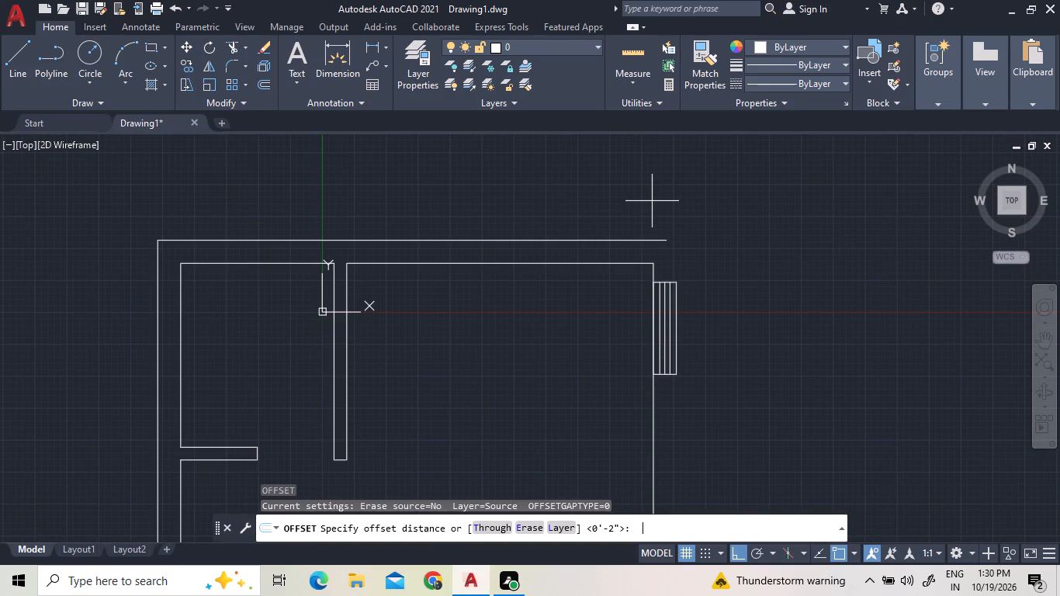
{"action": "key", "text": "9"}
{"action": "key", "text": "shift+quotedbl"}
{"action": "key", "text": "Return"}
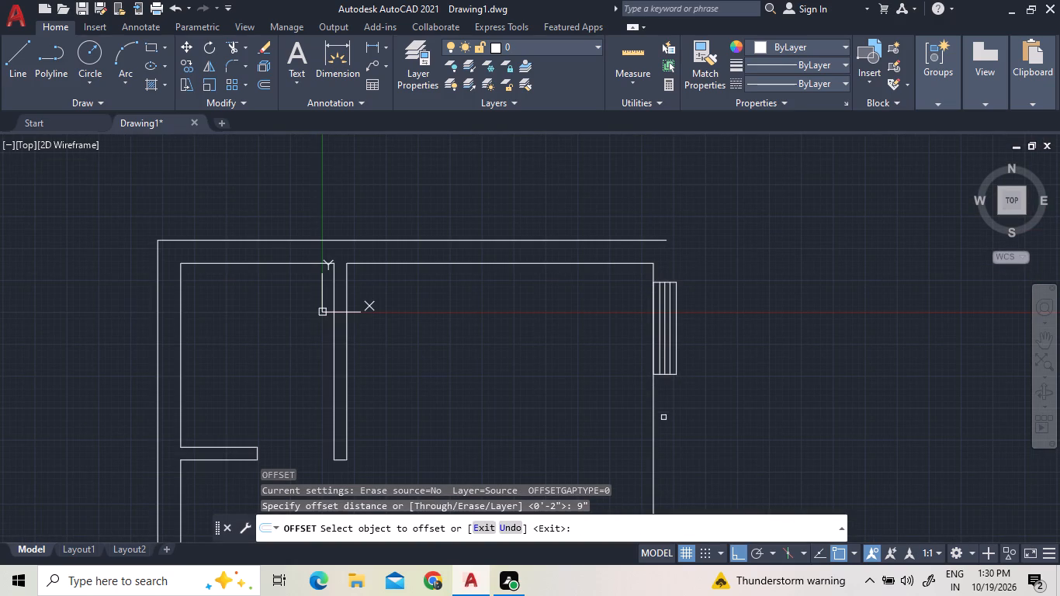
{"action": "left_click", "coordinate": [653, 418]}
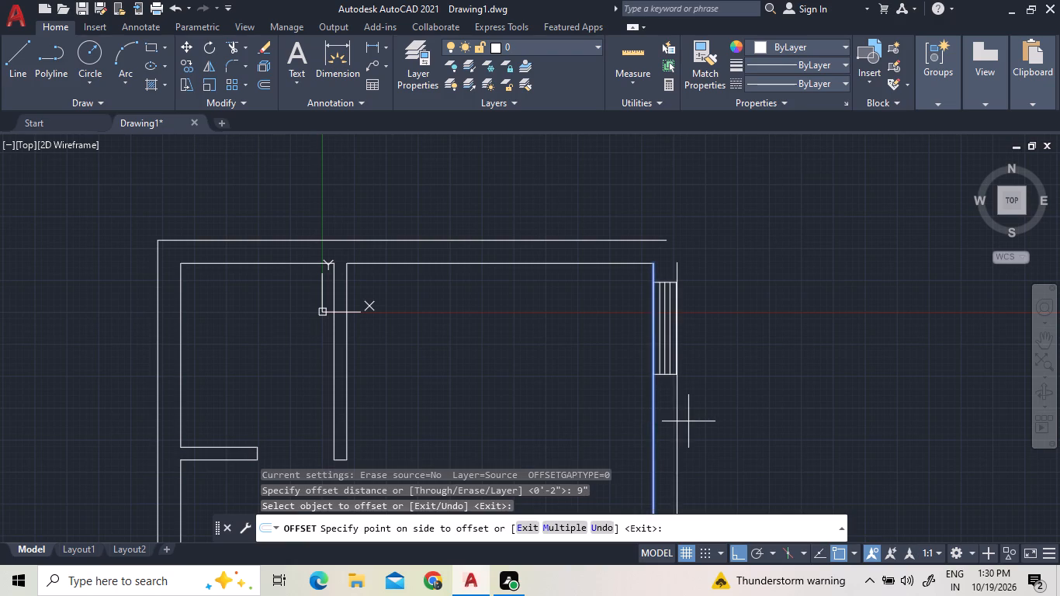
{"action": "left_click", "coordinate": [688, 421]}
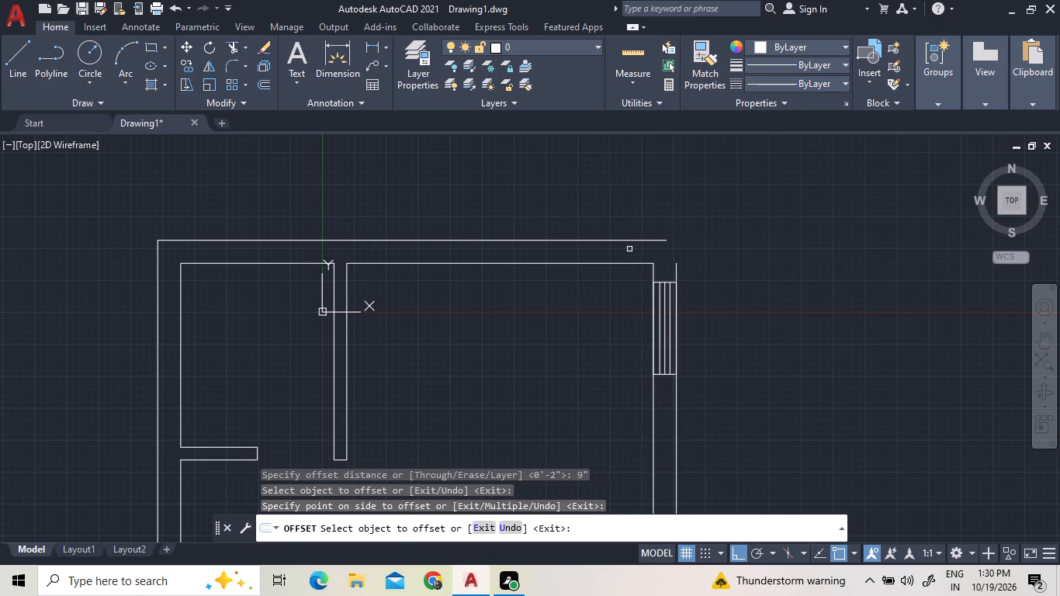
{"action": "key", "text": "Escape"}
{"action": "key", "text": "Escape"}
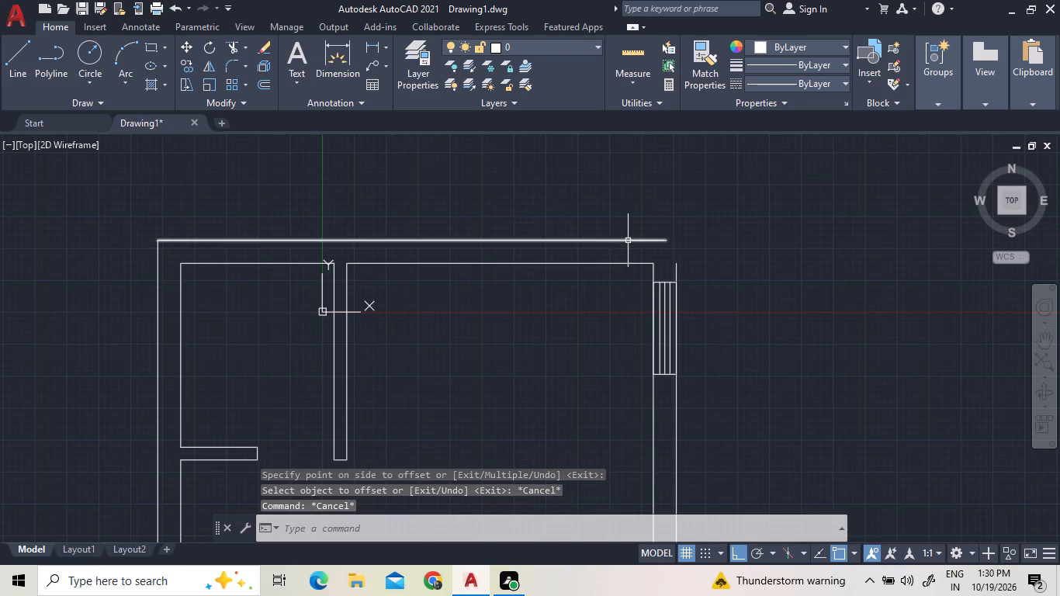
Fillet the top outer wall line with the new right outer wall line at radius 0 to close the corner.
{"action": "left_click", "coordinate": [628, 240]}
{"action": "type", "text": "f"}
{"action": "key", "text": "space"}
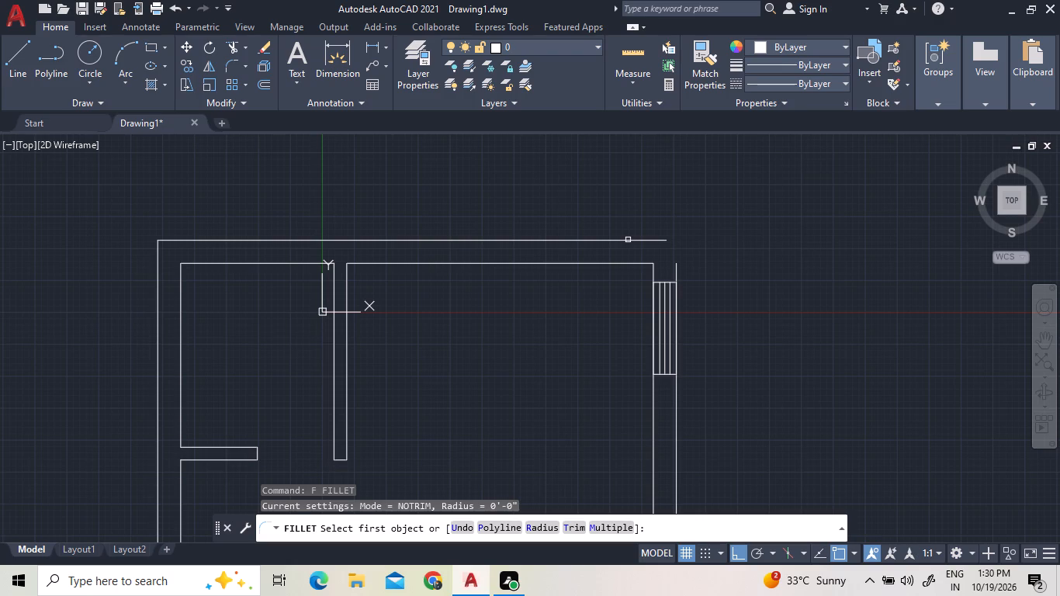
{"action": "left_click", "coordinate": [628, 240]}
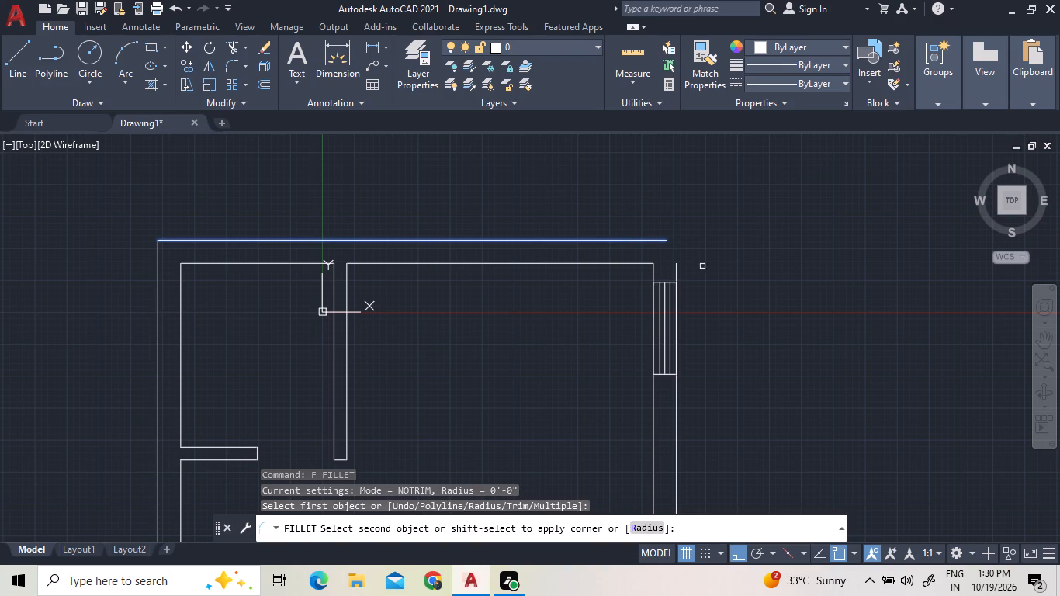
{"action": "left_click", "coordinate": [677, 267], "text": "shift"}
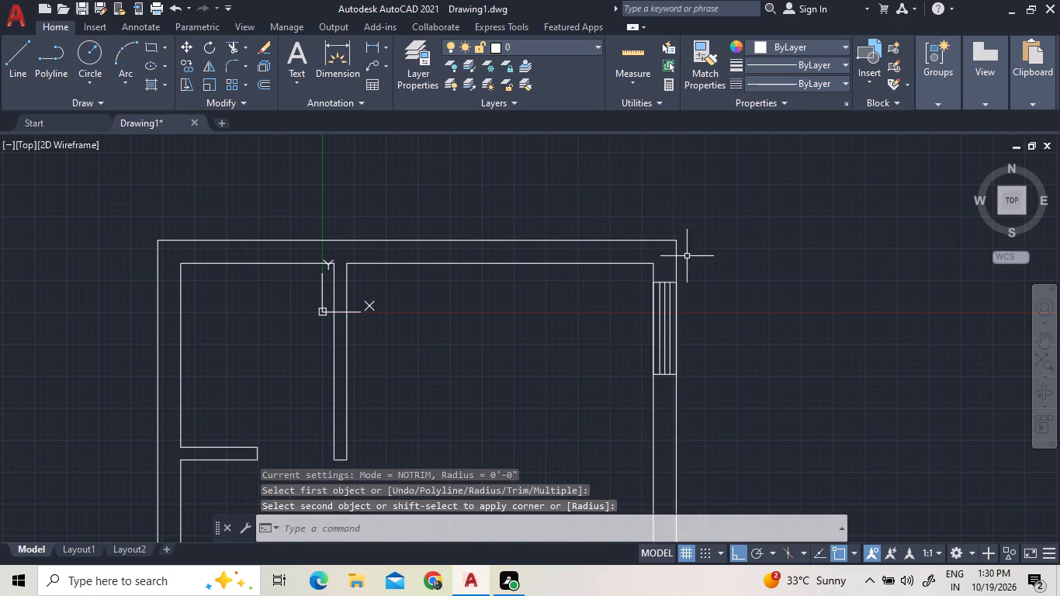
Draw a 9" horizontal line outward along the bottom outer wall line, starting directly below the lower-right inner corner.
{"action": "scroll", "coordinate": [674, 247], "scroll_direction": "down", "scroll_amount": 3}
{"action": "scroll", "coordinate": [681, 351], "scroll_direction": "up", "scroll_amount": 2}
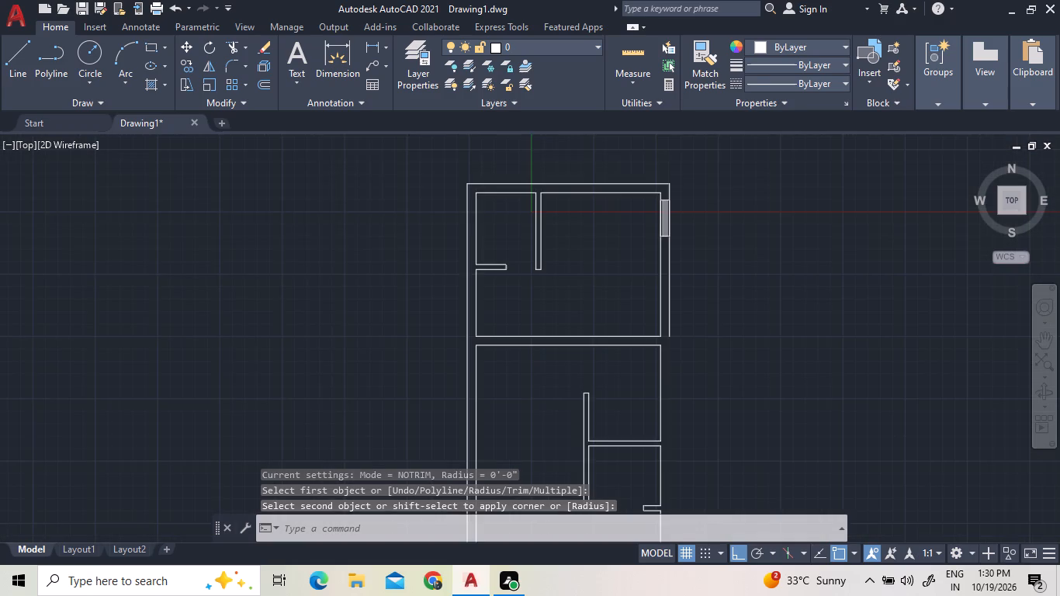
{"action": "scroll", "coordinate": [670, 349], "scroll_direction": "down", "scroll_amount": 1}
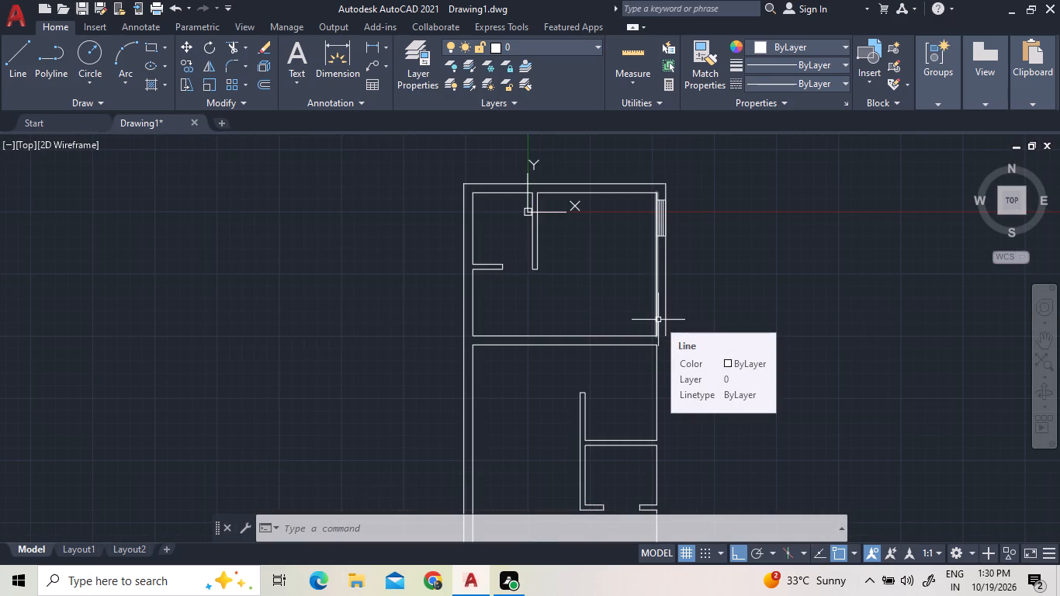
{"action": "scroll", "coordinate": [673, 316], "scroll_direction": "down", "scroll_amount": 4}
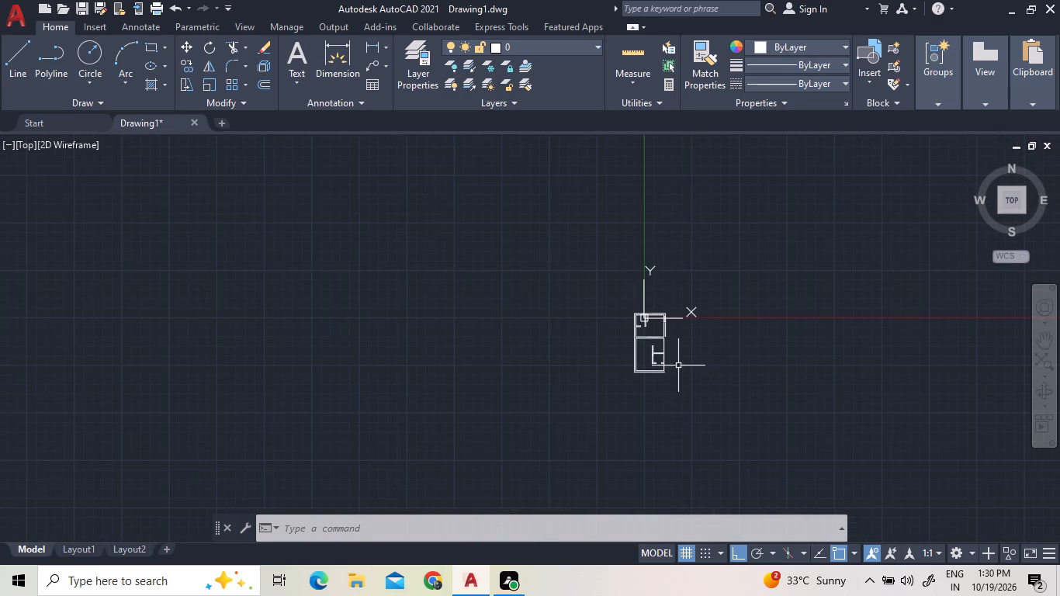
{"action": "scroll", "coordinate": [673, 365], "scroll_direction": "up", "scroll_amount": 5}
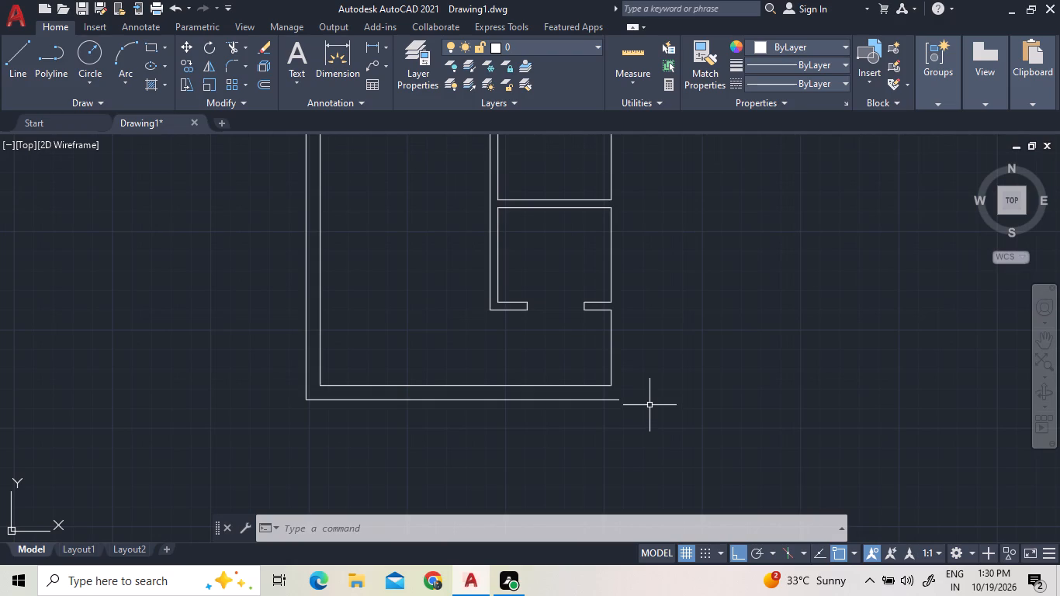
{"action": "left_click", "coordinate": [20, 56]}
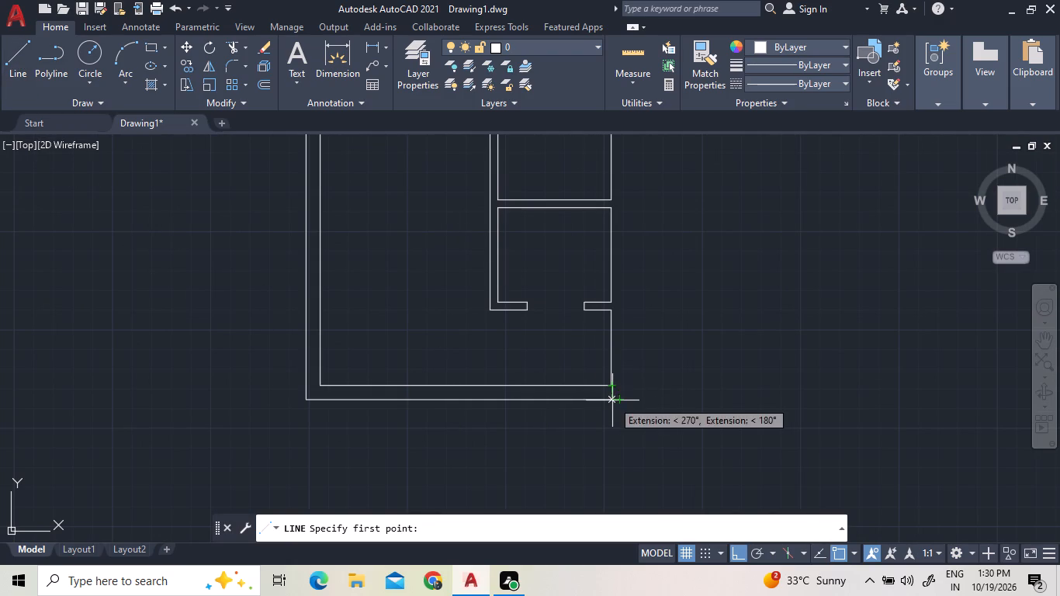
{"action": "scroll", "coordinate": [612, 405], "scroll_direction": "up", "scroll_amount": 4}
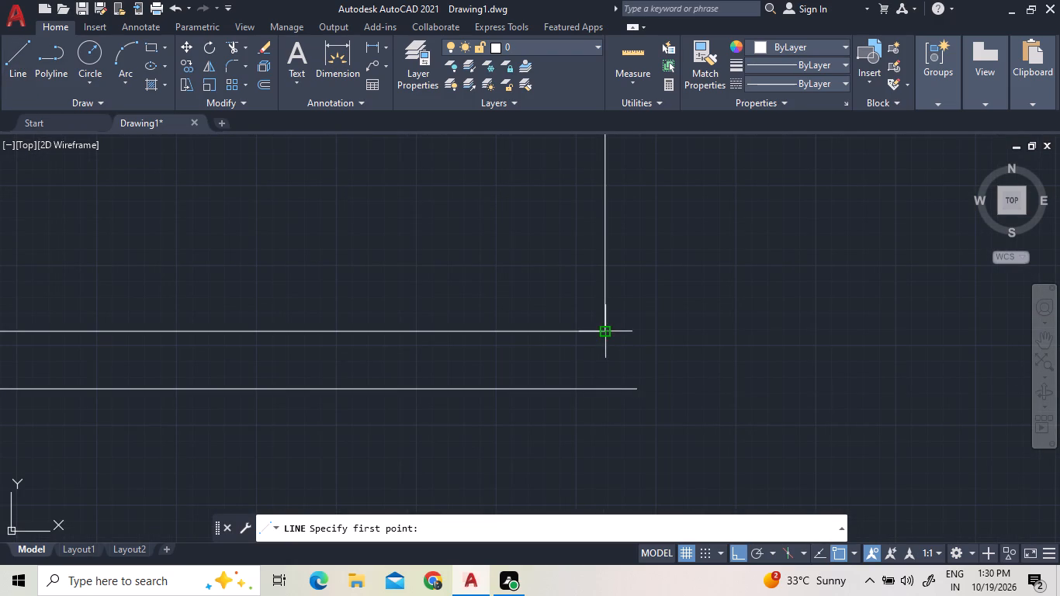
{"action": "left_click", "coordinate": [604, 392]}
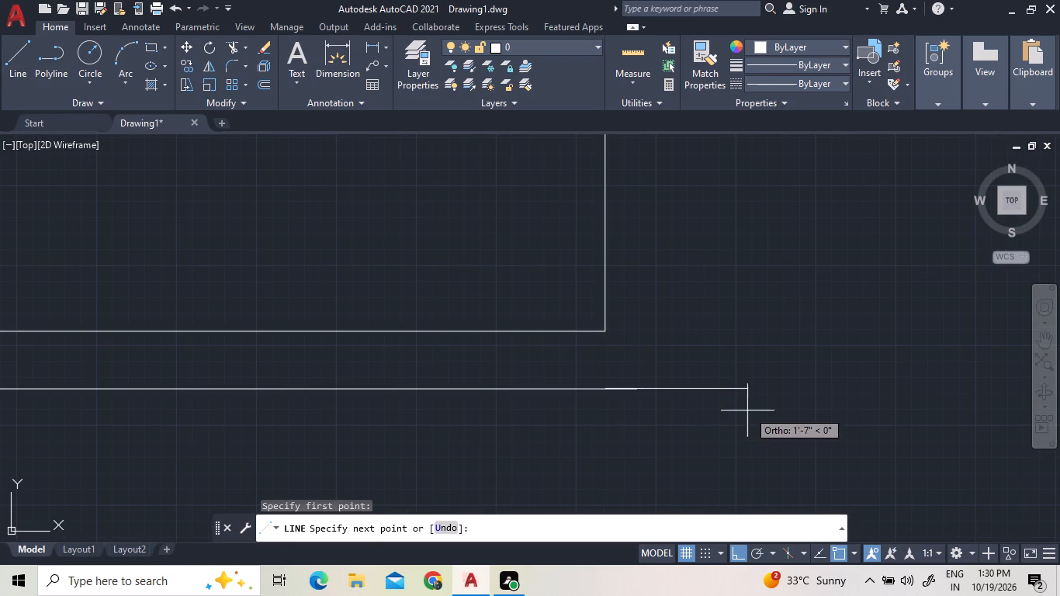
{"action": "type", "text": "9\""}
{"action": "key", "text": "Return"}
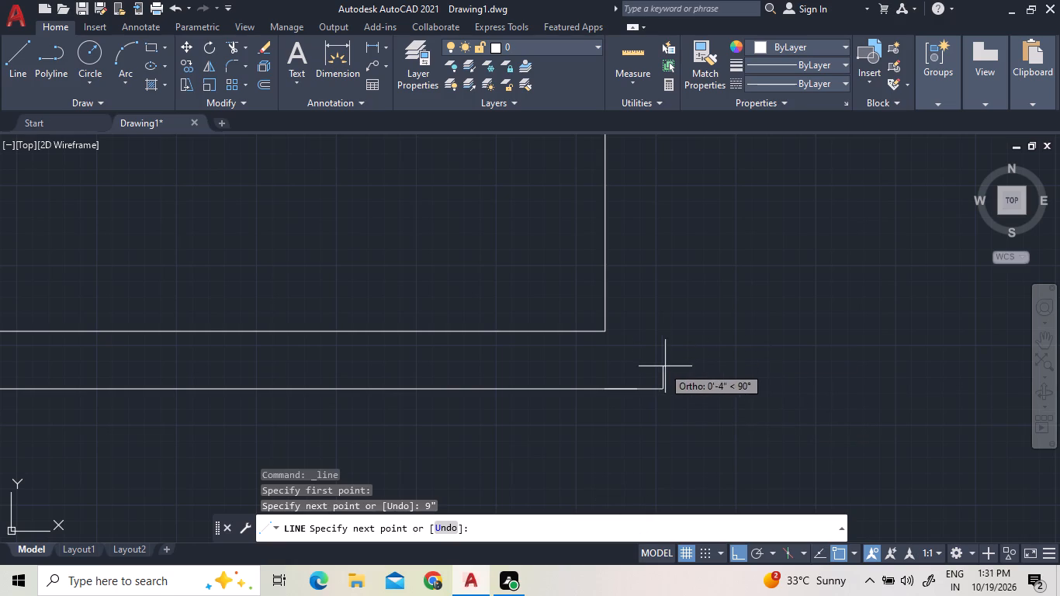
{"action": "key", "text": "Escape"}
Join the short 9" line at the lower-right corner with the bottom outer wall line into a single line.
{"action": "left_click", "coordinate": [629, 389]}
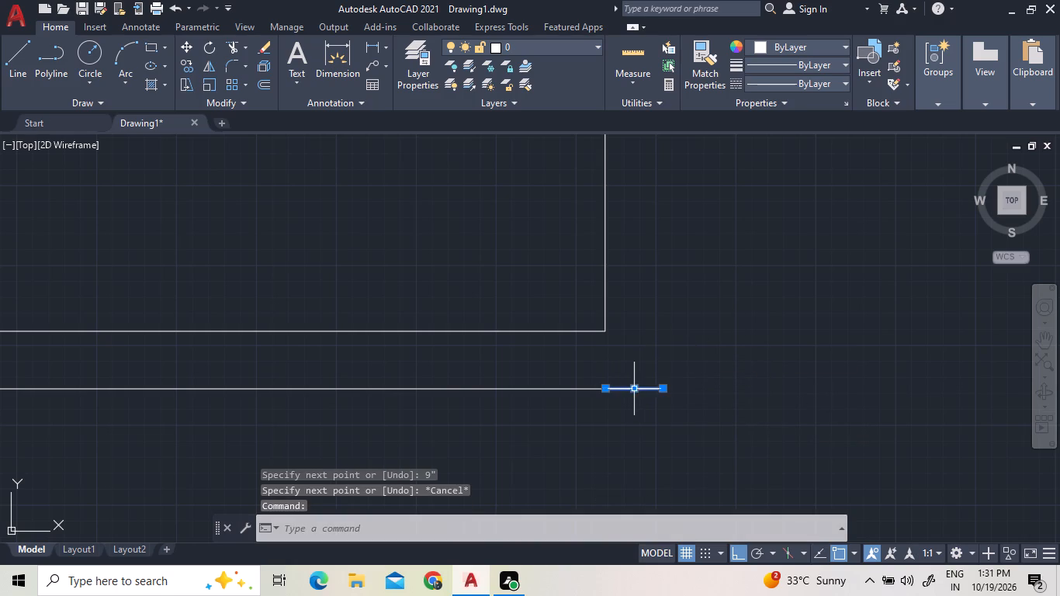
{"action": "key", "text": "Escape"}
{"action": "scroll", "coordinate": [612, 380], "scroll_direction": "up", "scroll_amount": 3}
{"action": "left_click", "coordinate": [674, 435]}
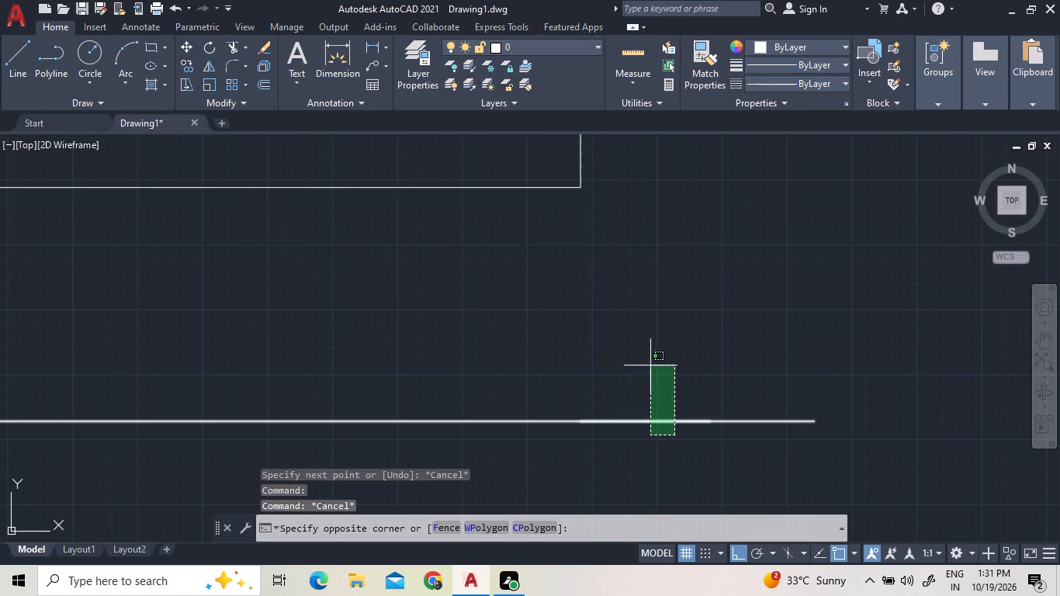
{"action": "left_click", "coordinate": [632, 351]}
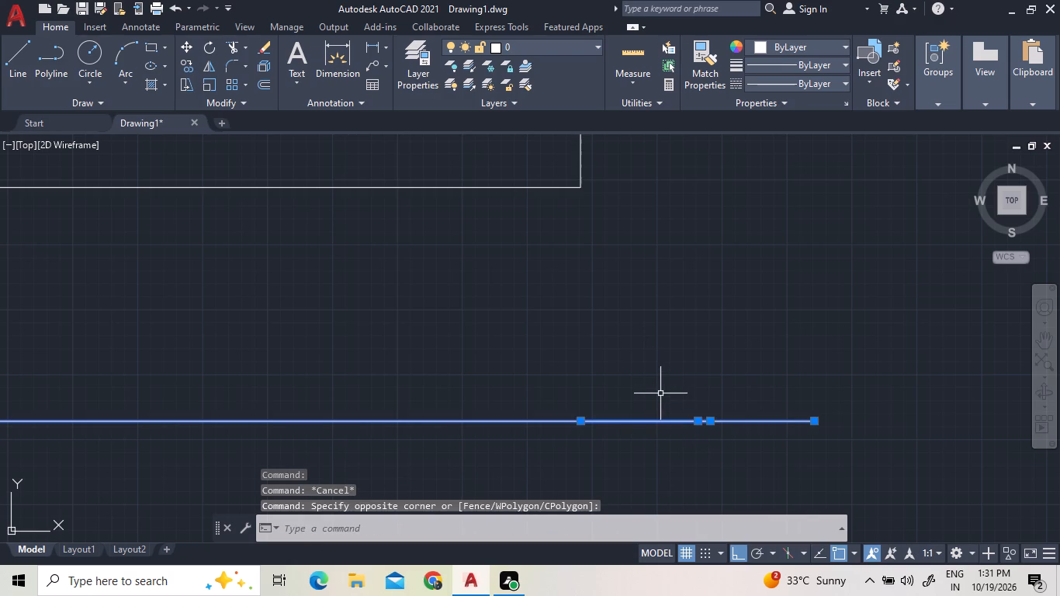
{"action": "type", "text": "j"}
{"action": "key", "text": "space"}
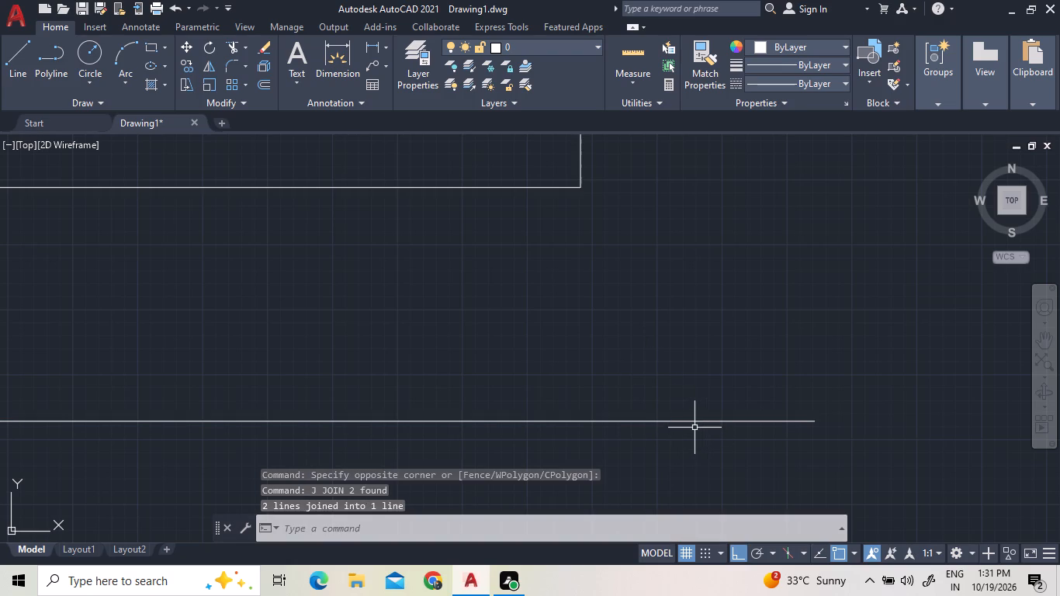
Offset the right inner wall line segments of the small enclosed room and the space directly below it 9" outward.
{"action": "scroll", "coordinate": [696, 416], "scroll_direction": "down", "scroll_amount": 9}
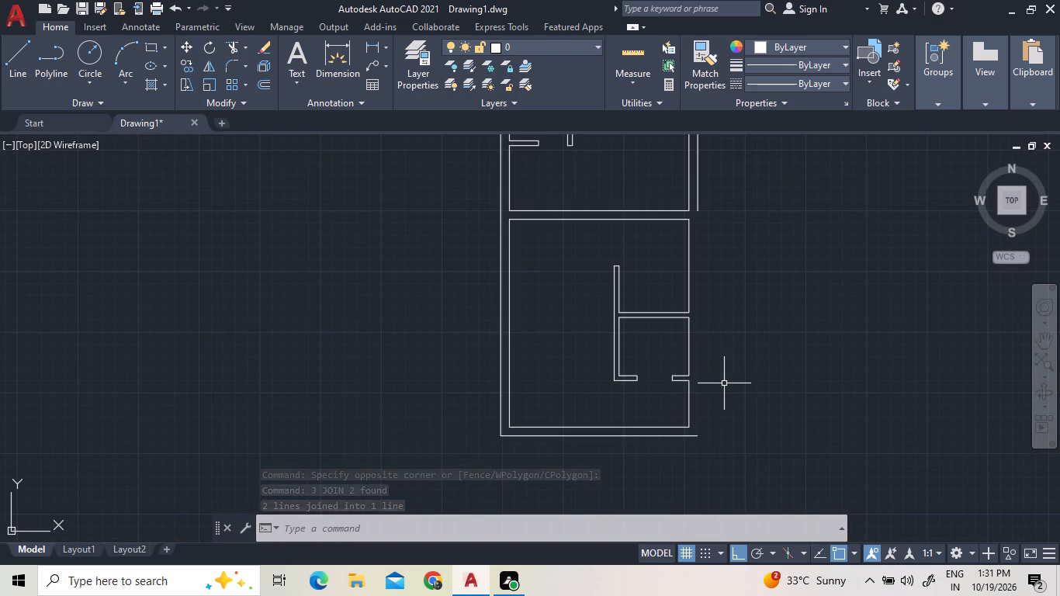
{"action": "key", "text": "o"}
{"action": "key", "text": "Return"}
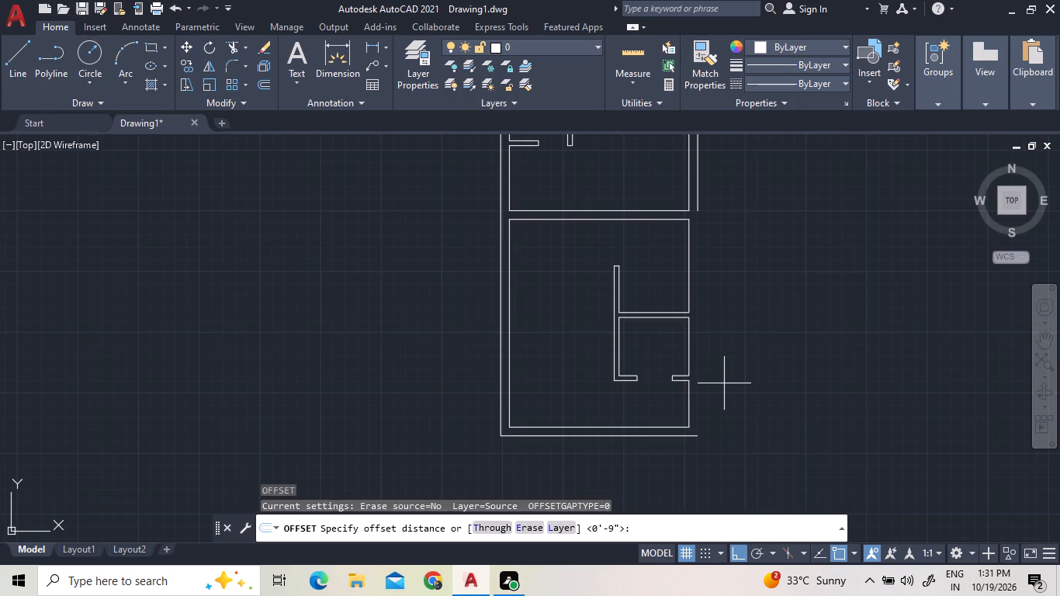
{"action": "key", "text": "Return"}
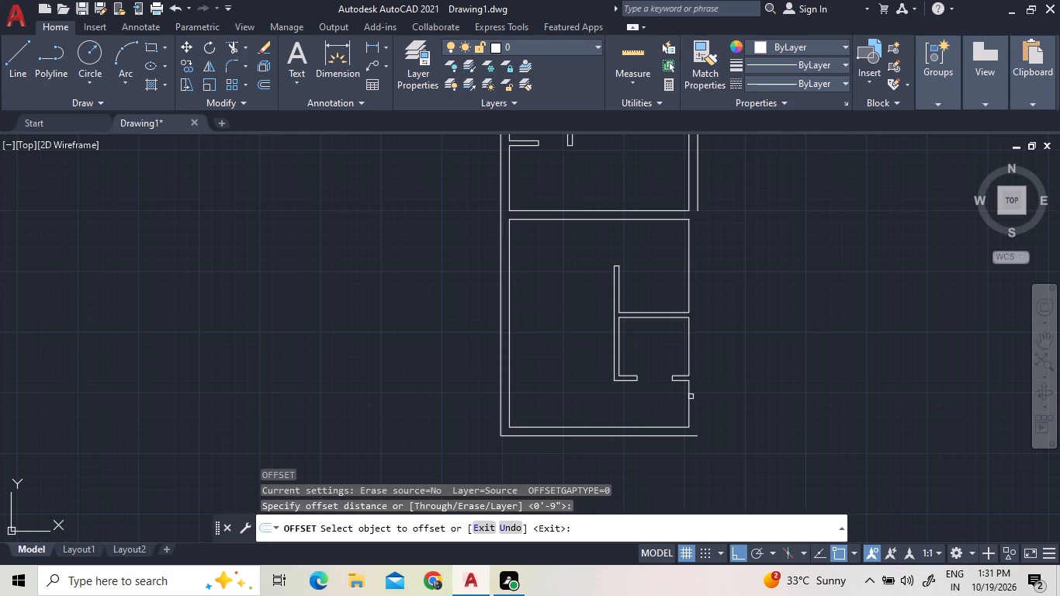
{"action": "left_click", "coordinate": [691, 397]}
{"action": "left_click", "coordinate": [708, 400]}
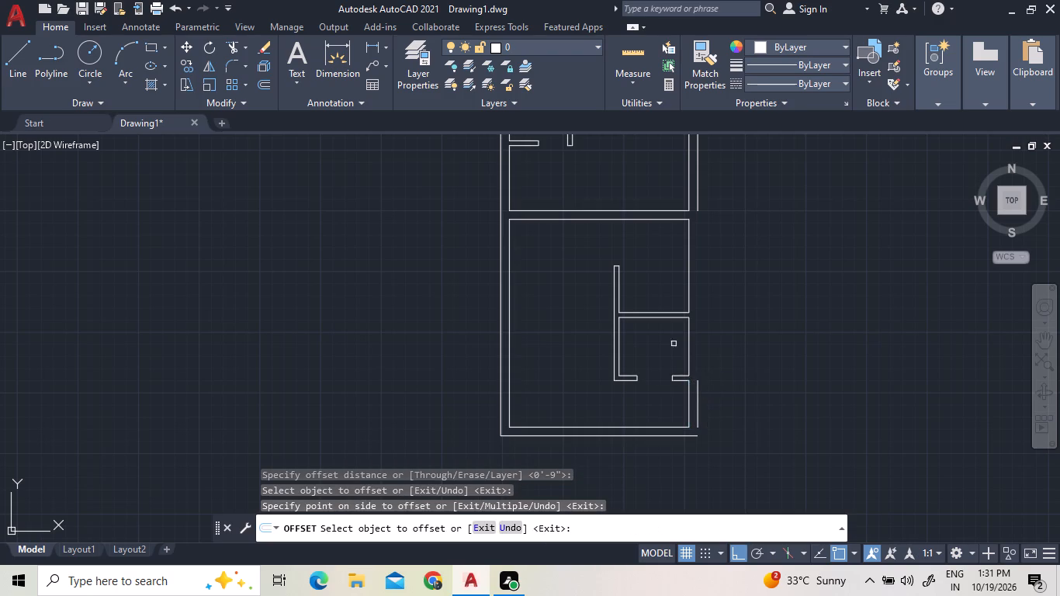
{"action": "left_click", "coordinate": [688, 346]}
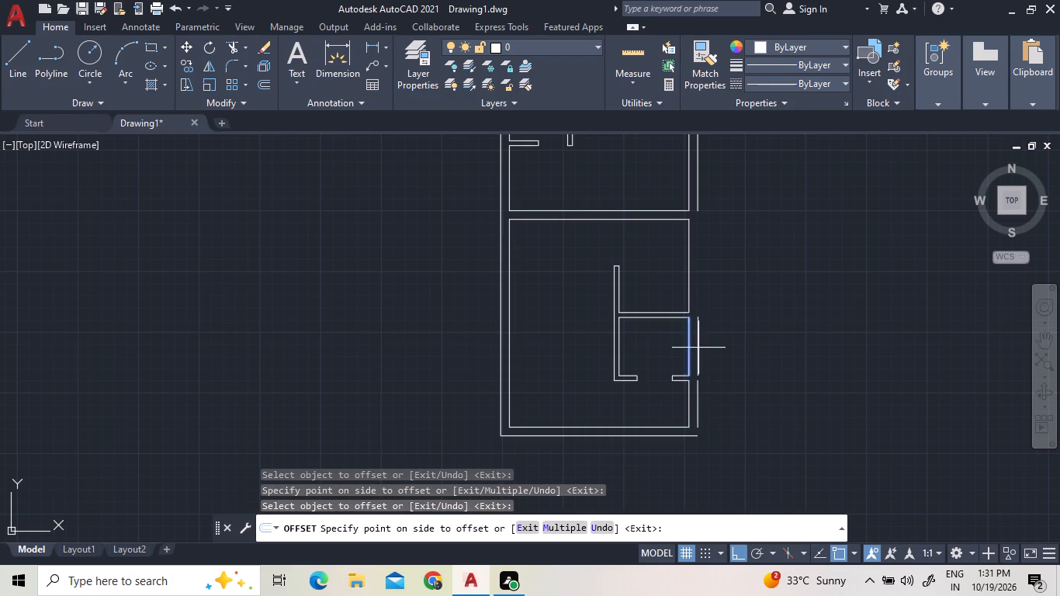
{"action": "left_click", "coordinate": [698, 348]}
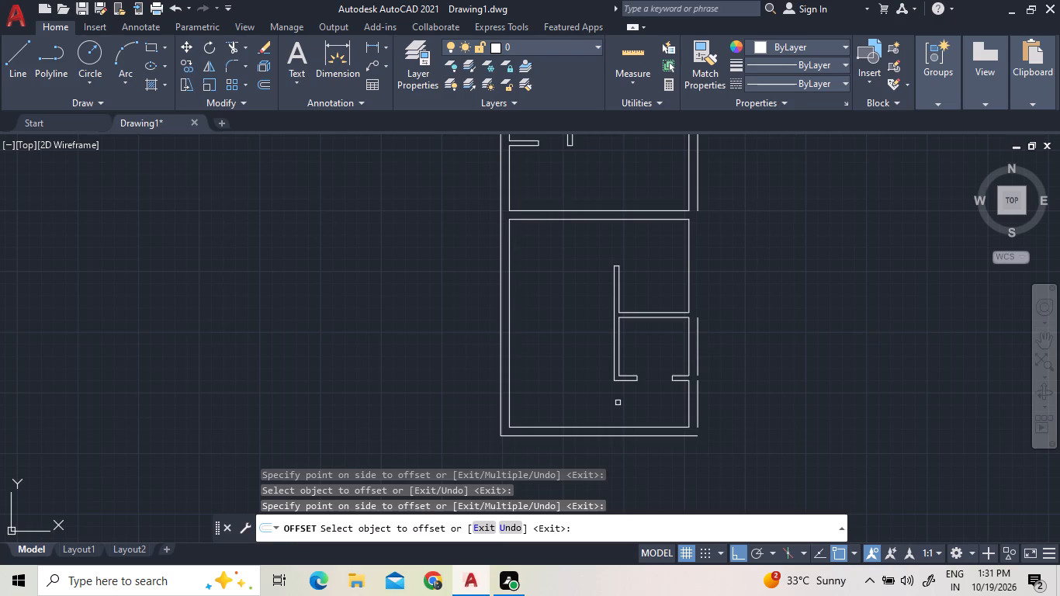
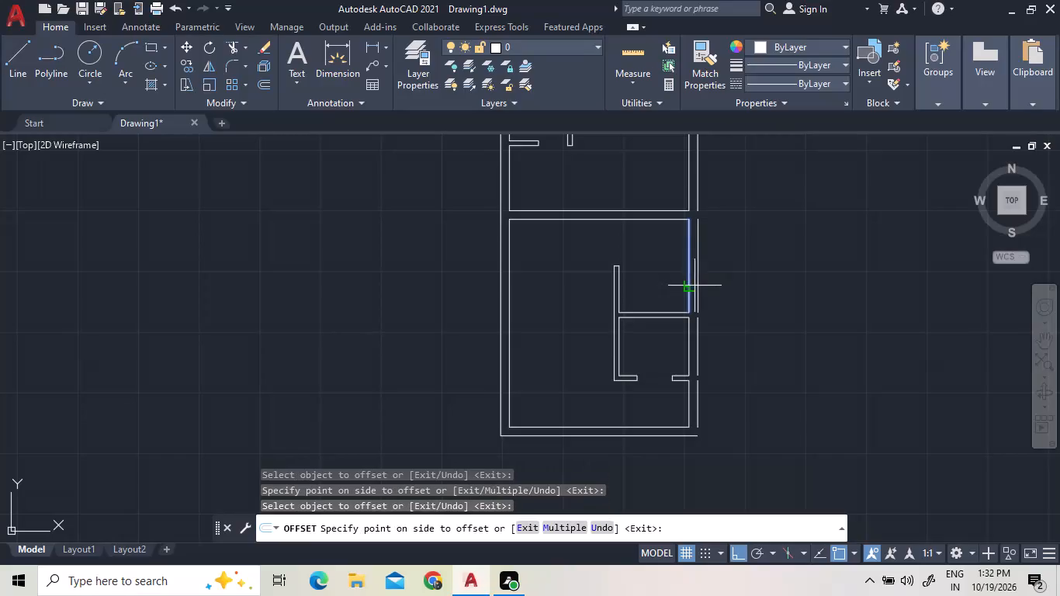
Offset the right inner wall line segment directly above the small enclosed room 9" outward.
{"action": "left_click", "coordinate": [709, 286]}
{"action": "right_click", "coordinate": [746, 432]}
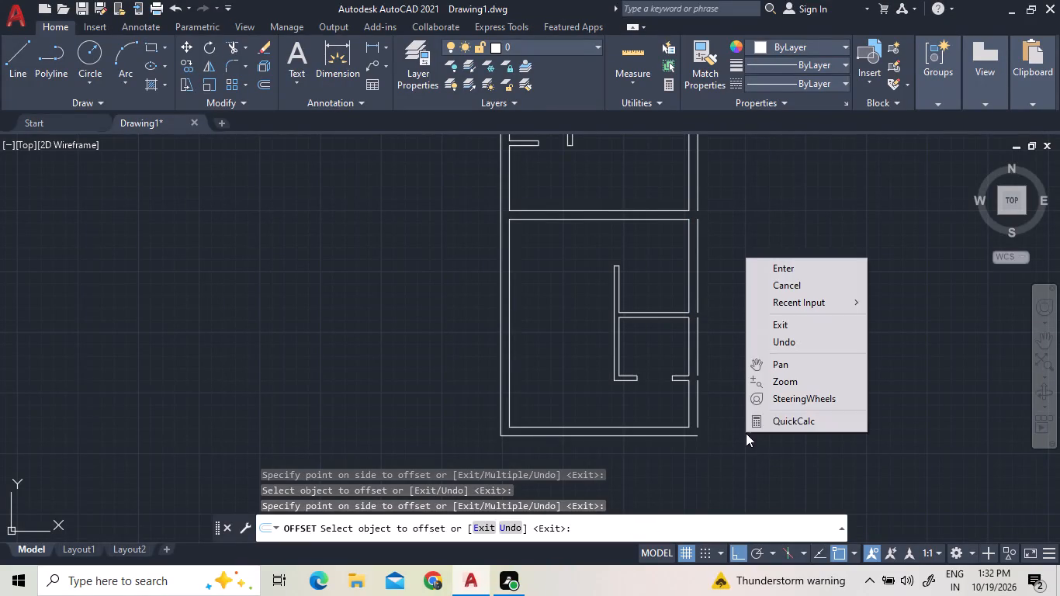
{"action": "left_click", "coordinate": [789, 263]}
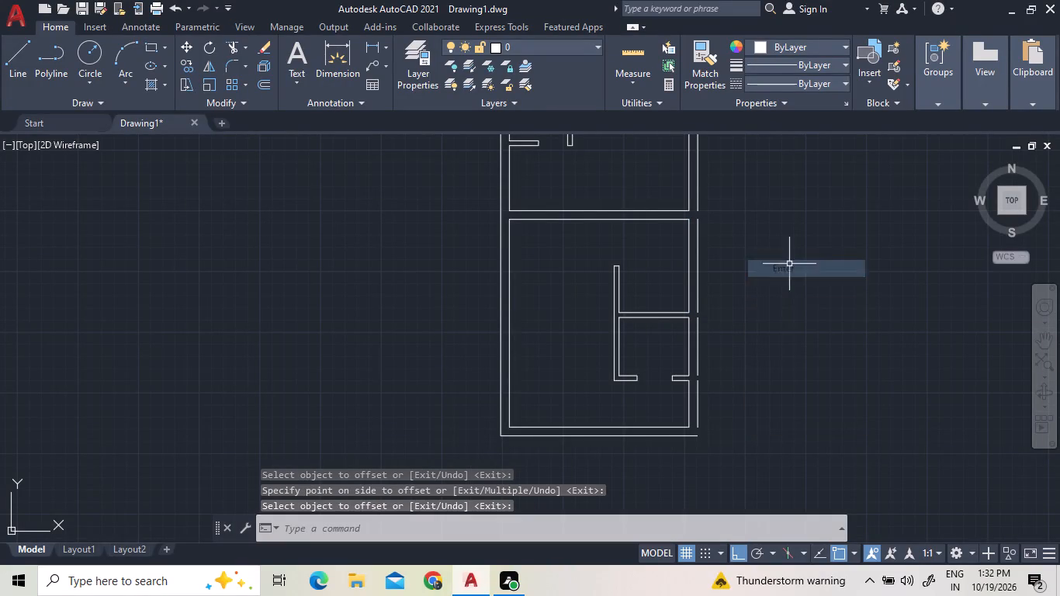
Join the four separate right outer wall line segments into one continuous line.
{"action": "left_click", "coordinate": [764, 432]}
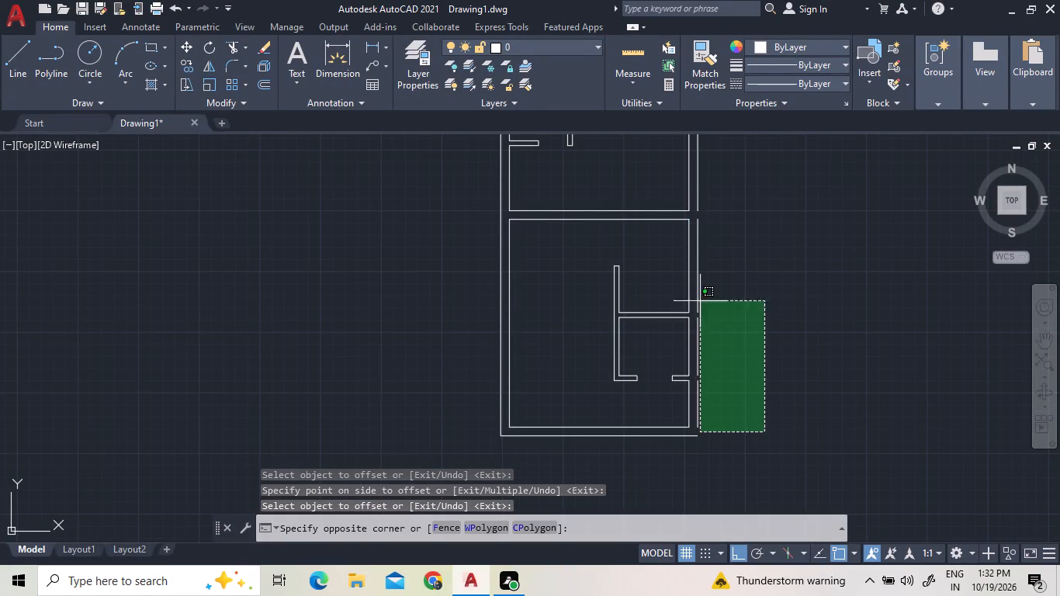
{"action": "left_click", "coordinate": [693, 199]}
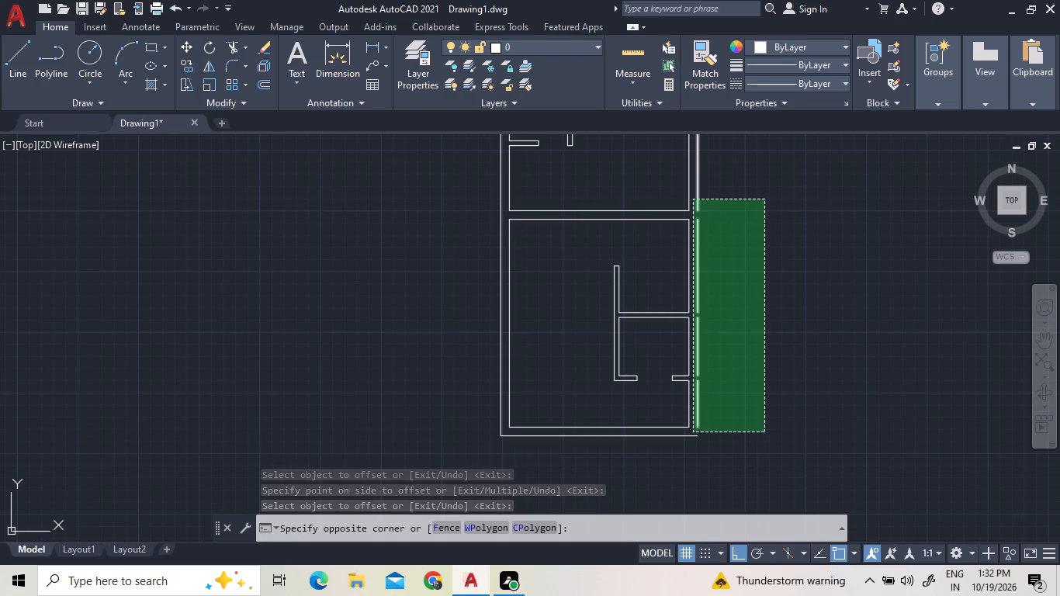
{"action": "type", "text": "j"}
{"action": "key", "text": "space"}
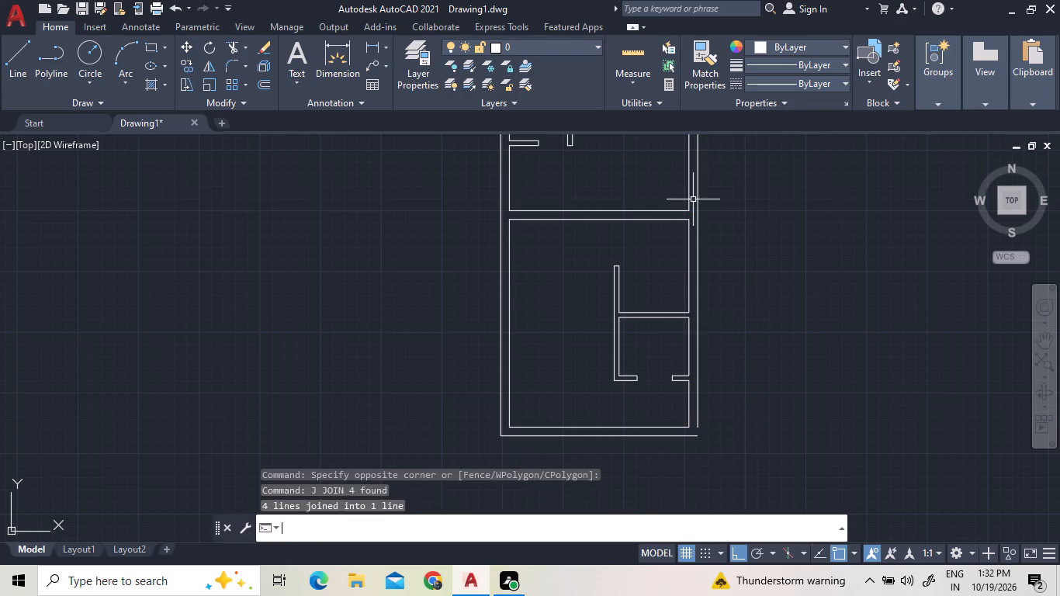
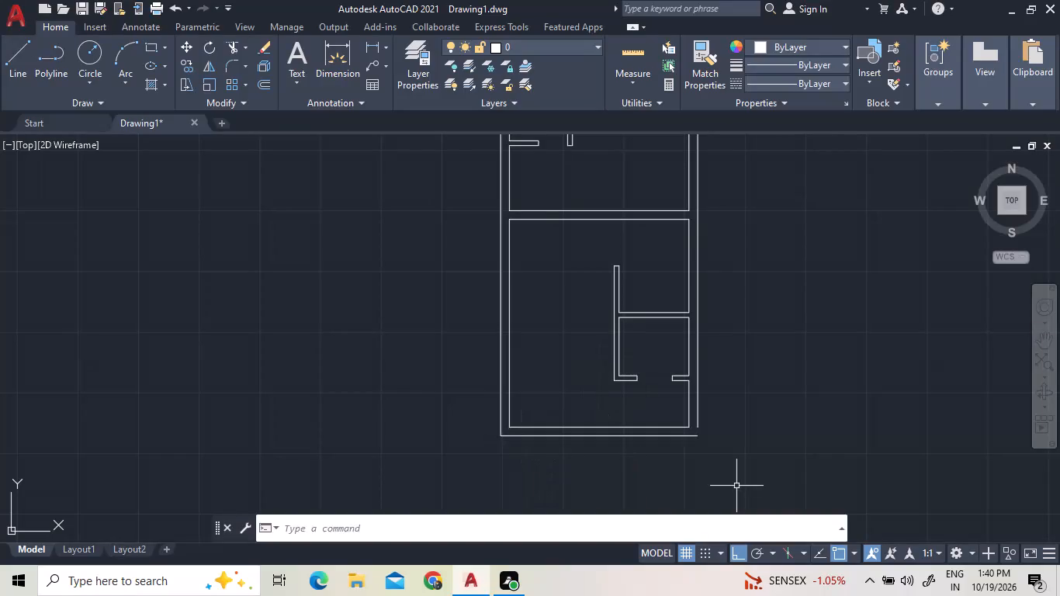
Fillet the right outer wall line with the bottom outer wall line at zero radius to close the corner.
{"action": "type", "text": "f"}
{"action": "key", "text": "space"}
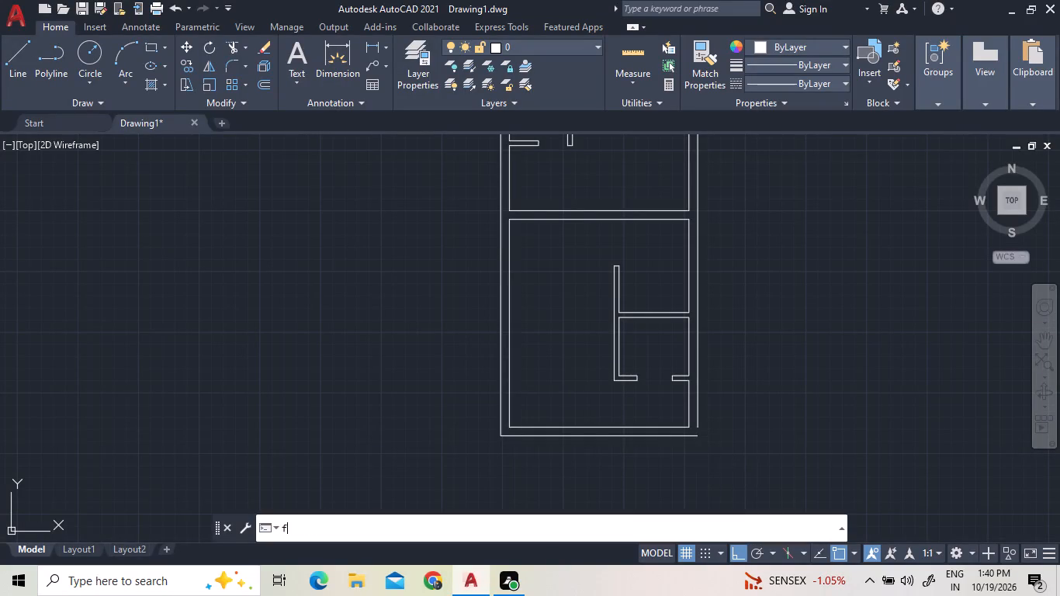
{"action": "left_click", "coordinate": [699, 402]}
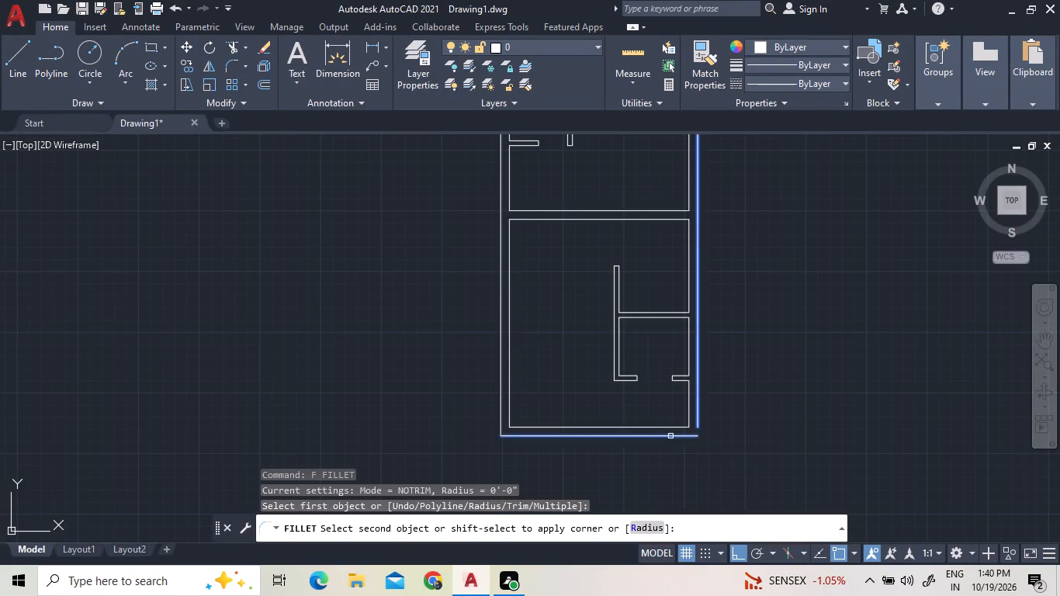
{"action": "left_click", "coordinate": [681, 436], "text": "shift"}
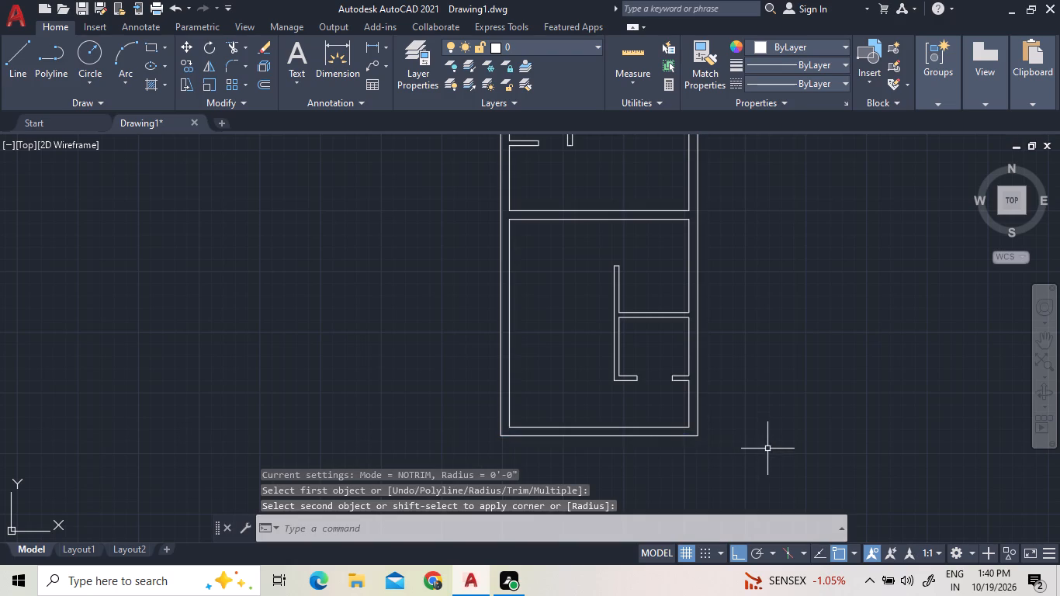
Move the window straight down within the right outer wall of the upper room, using its bottom edge midpoint as base point.
{"action": "scroll", "coordinate": [767, 449], "scroll_direction": "down", "scroll_amount": 2}
{"action": "scroll", "coordinate": [754, 306], "scroll_direction": "up", "scroll_amount": 3}
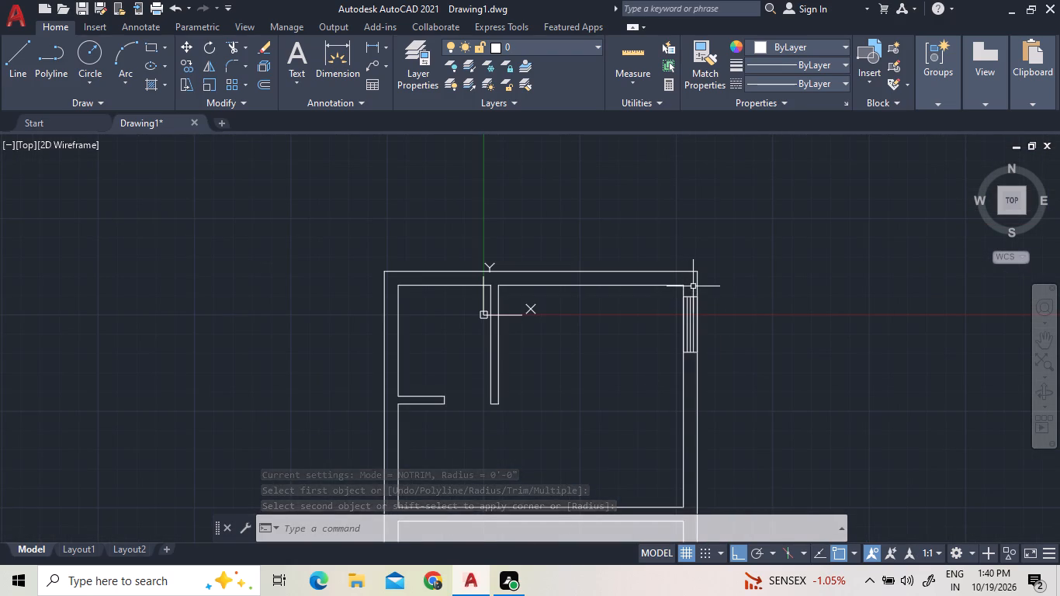
{"action": "scroll", "coordinate": [733, 342], "scroll_direction": "down", "scroll_amount": 2}
{"action": "scroll", "coordinate": [701, 332], "scroll_direction": "up", "scroll_amount": 3}
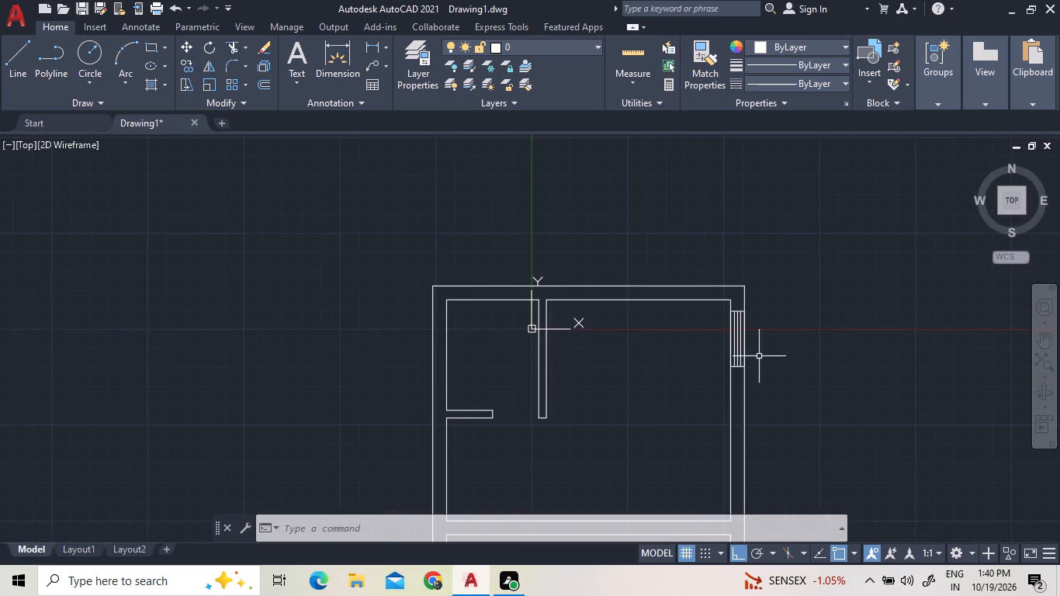
{"action": "scroll", "coordinate": [759, 356], "scroll_direction": "up", "scroll_amount": 4}
{"action": "left_click", "coordinate": [661, 452]}
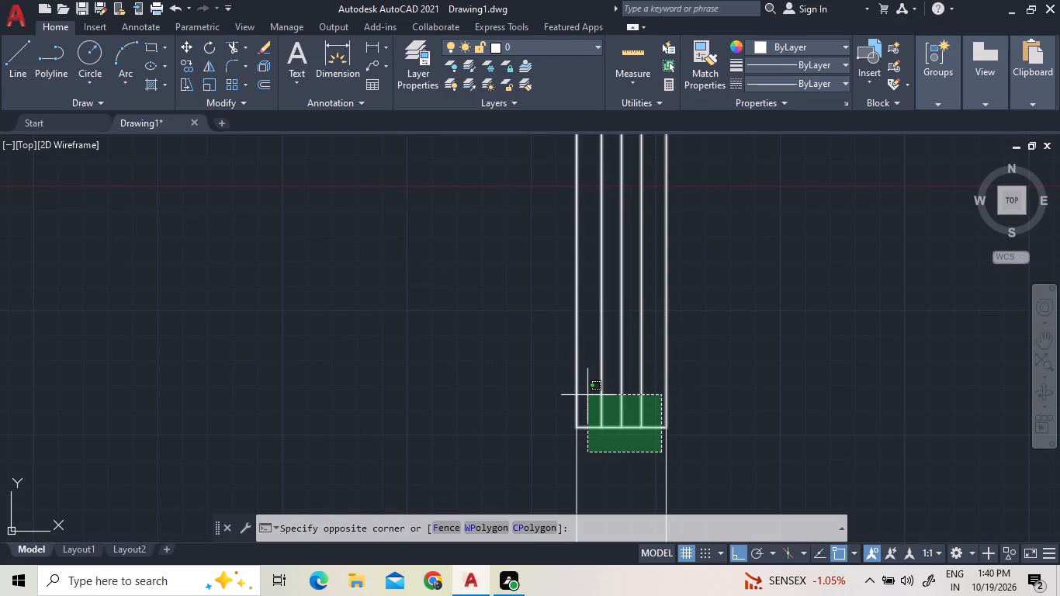
{"action": "left_click", "coordinate": [590, 390]}
{"action": "right_click", "coordinate": [724, 291]}
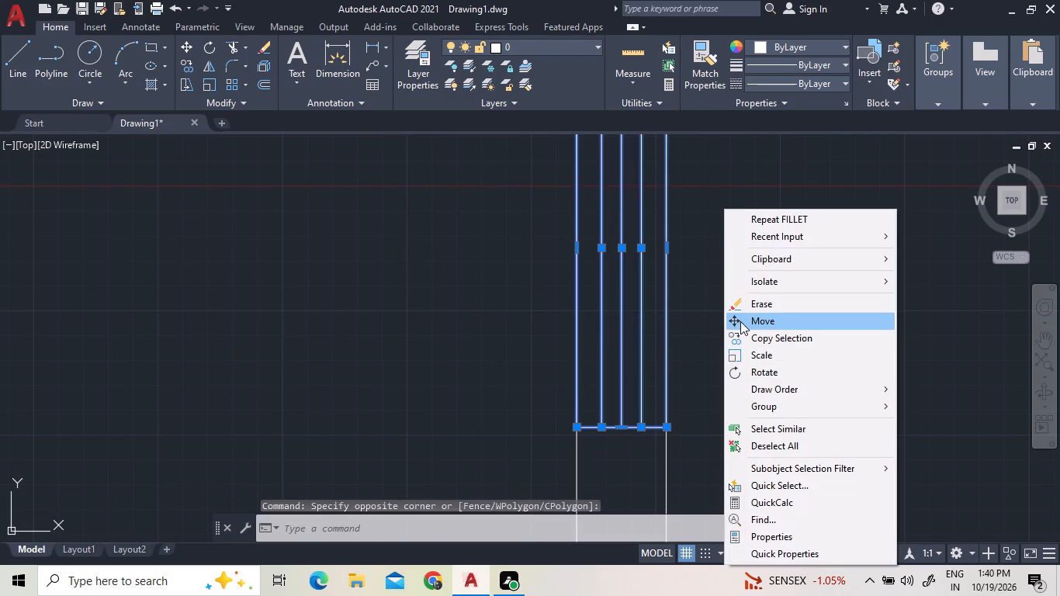
{"action": "left_click", "coordinate": [740, 321]}
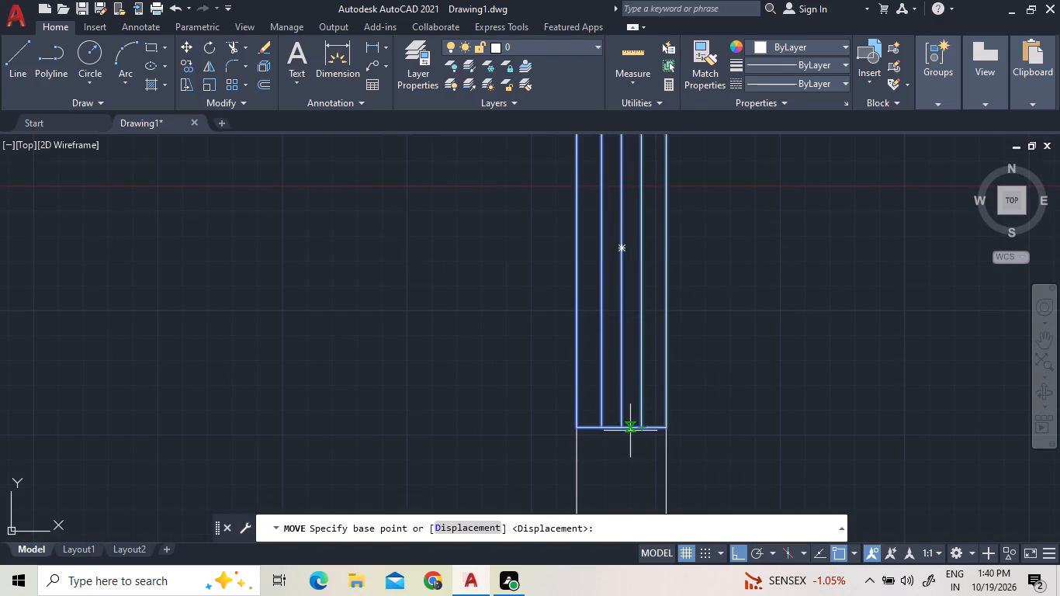
{"action": "left_click", "coordinate": [625, 426]}
{"action": "scroll", "coordinate": [628, 348], "scroll_direction": "down", "scroll_amount": 5}
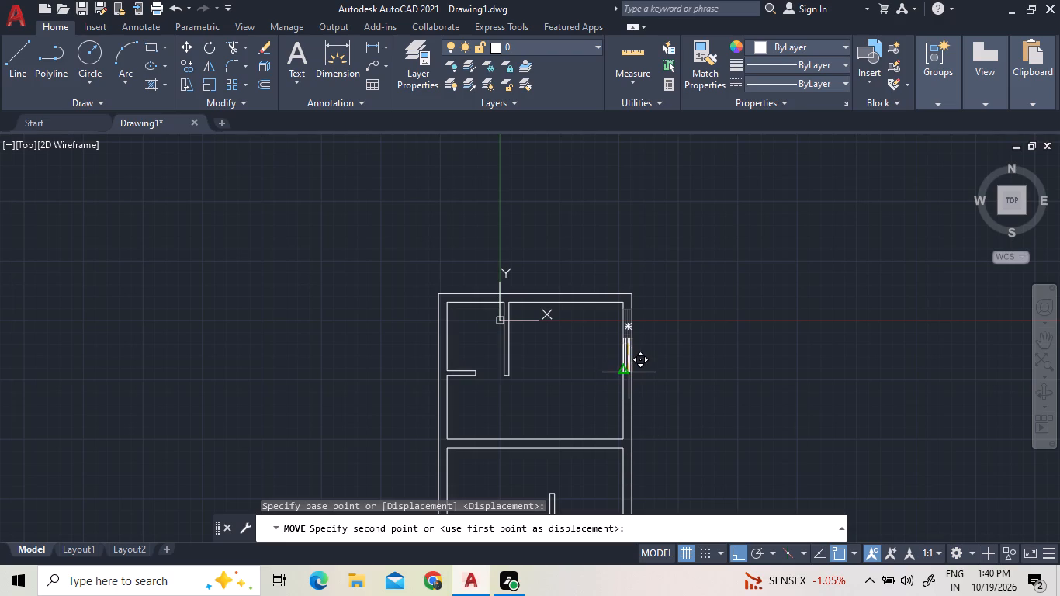
{"action": "scroll", "coordinate": [629, 372], "scroll_direction": "up", "scroll_amount": 3}
{"action": "left_click", "coordinate": [636, 397]}
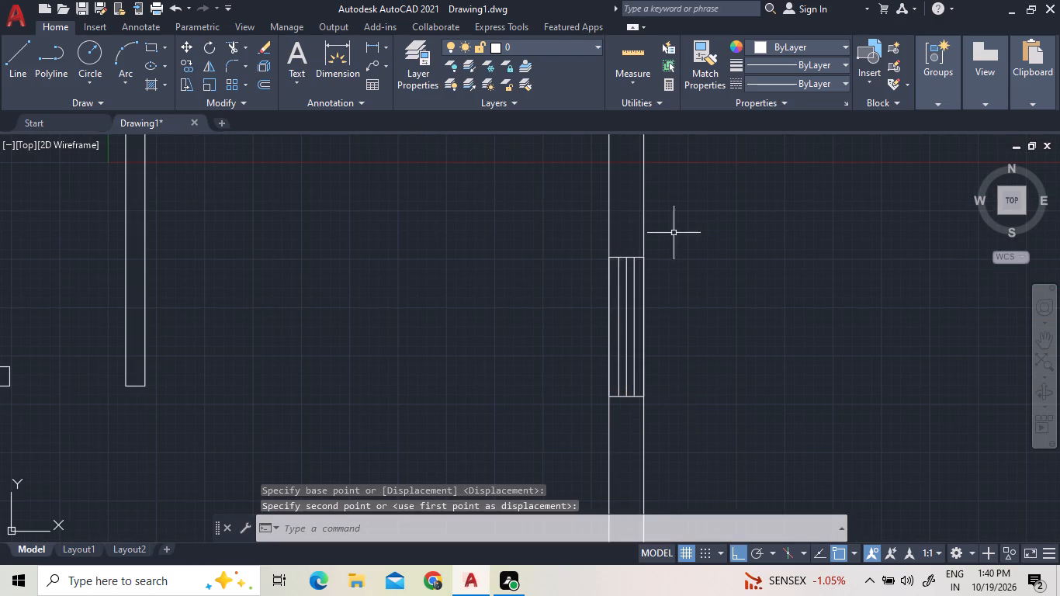
Copy the window from its bottom edge midpoint straight down into the right outer wall, just above the small enclosed room.
{"action": "scroll", "coordinate": [709, 175], "scroll_direction": "down", "scroll_amount": 2}
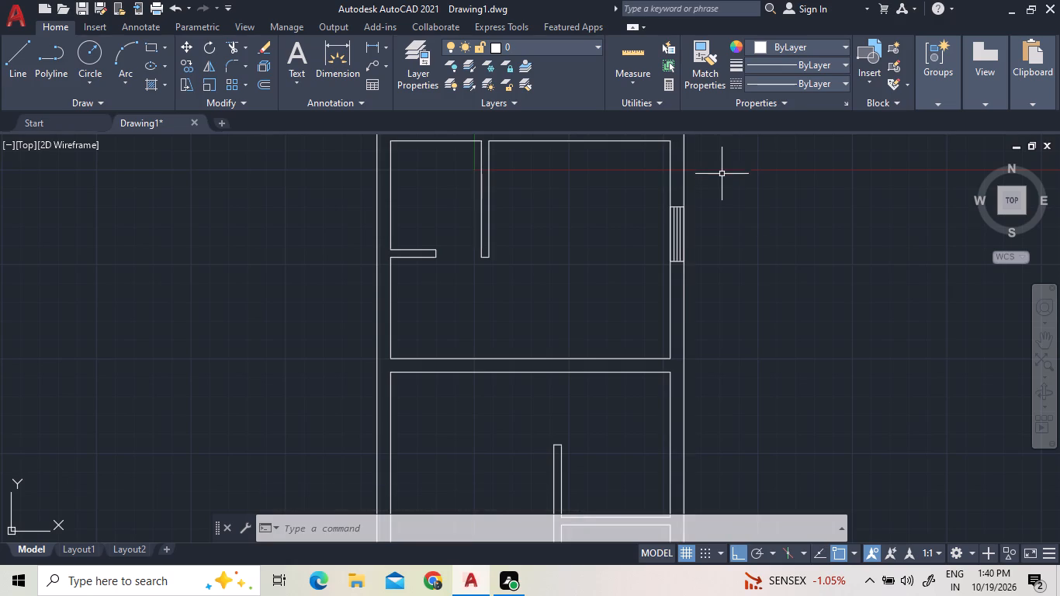
{"action": "scroll", "coordinate": [681, 219], "scroll_direction": "up", "scroll_amount": 3}
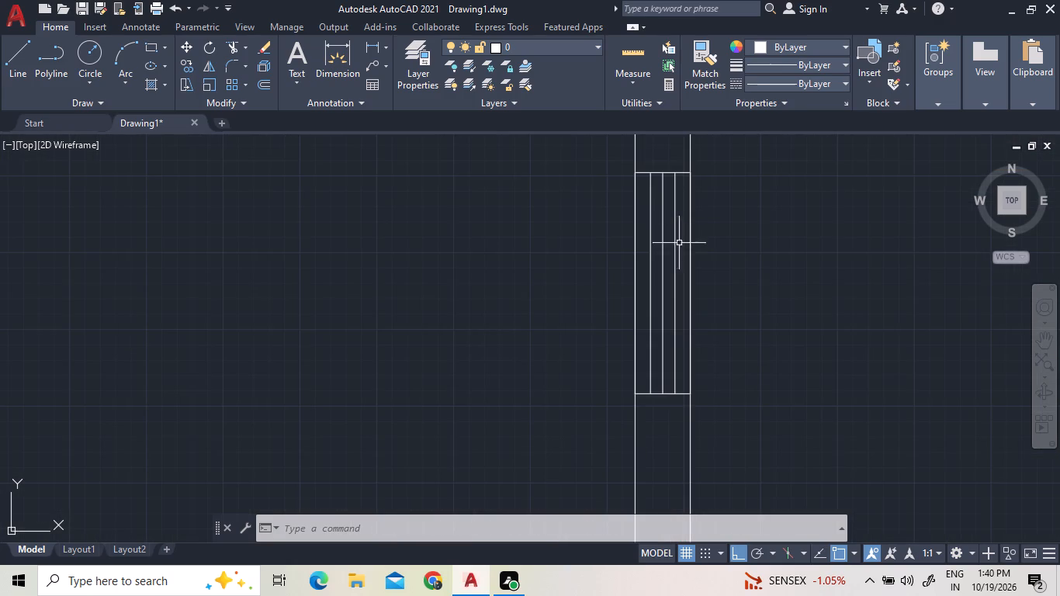
{"action": "left_click", "coordinate": [681, 399]}
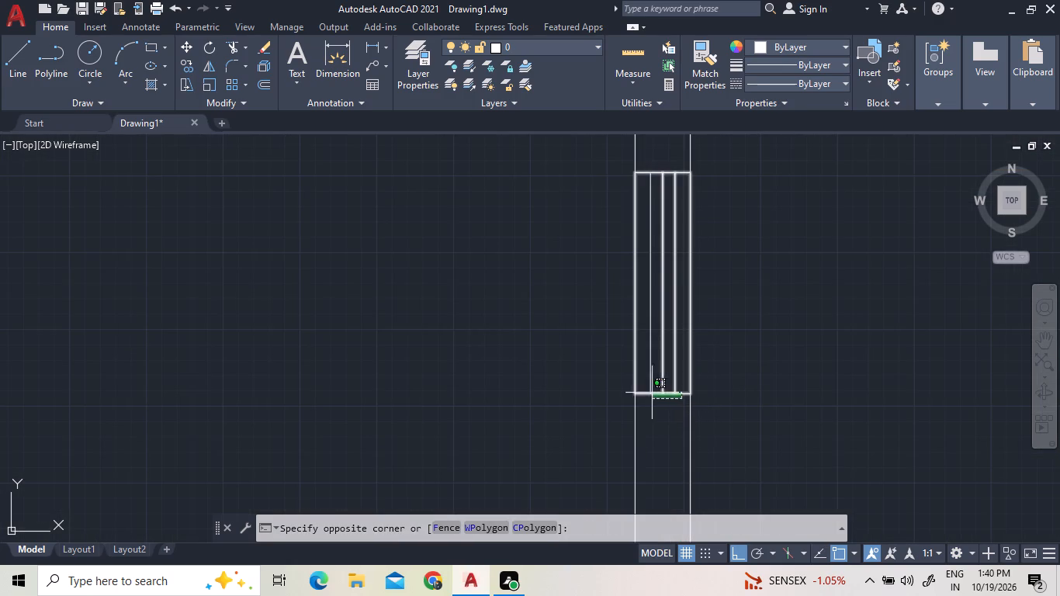
{"action": "left_click", "coordinate": [650, 377]}
{"action": "right_click", "coordinate": [810, 263]}
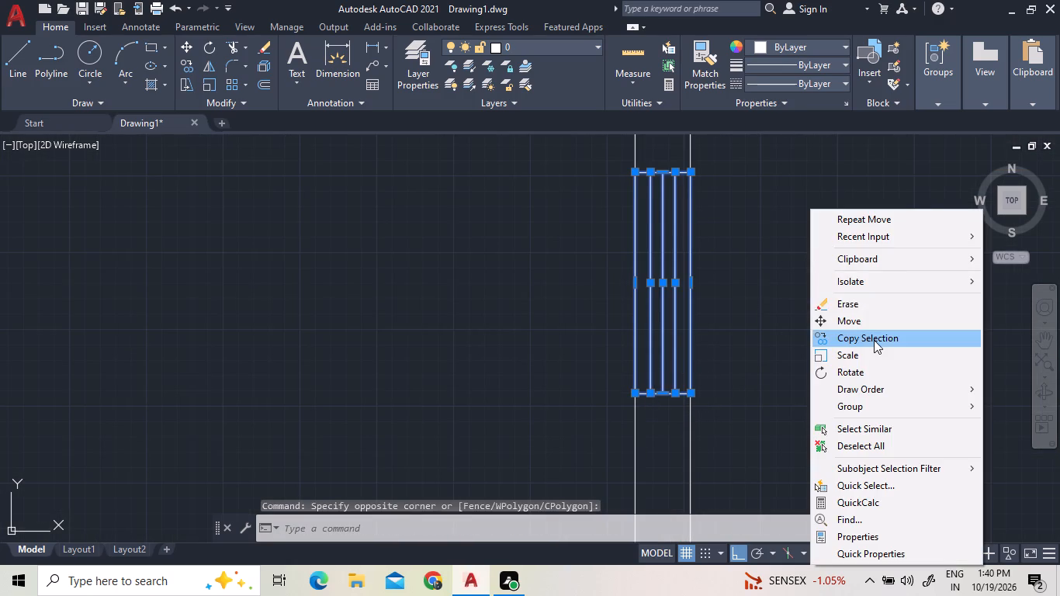
{"action": "left_click", "coordinate": [874, 340]}
{"action": "scroll", "coordinate": [726, 279], "scroll_direction": "down", "scroll_amount": 4}
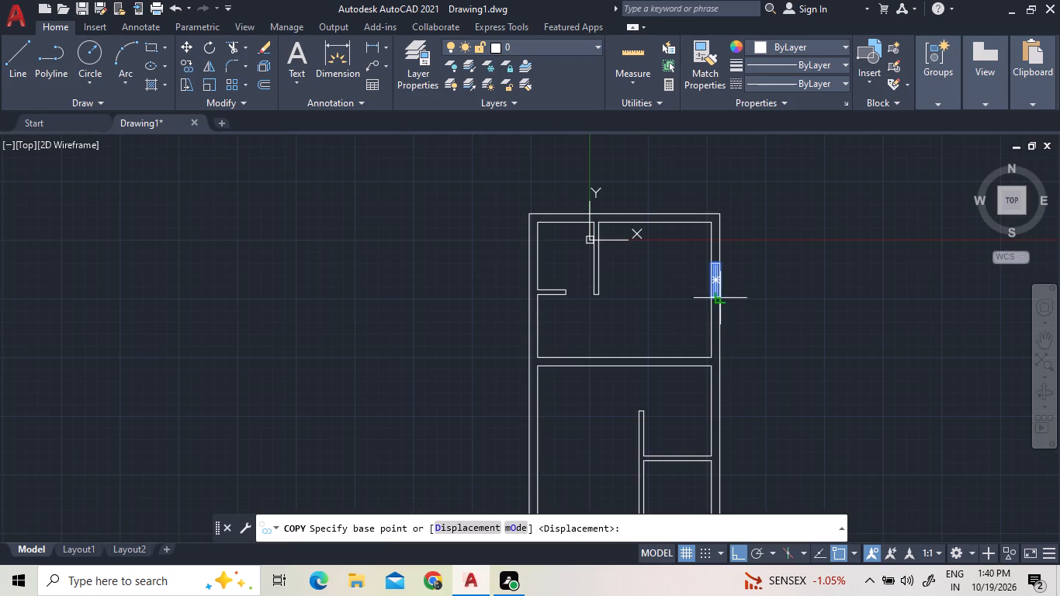
{"action": "scroll", "coordinate": [726, 296], "scroll_direction": "up", "scroll_amount": 4}
{"action": "left_click", "coordinate": [666, 293]}
{"action": "scroll", "coordinate": [719, 204], "scroll_direction": "down", "scroll_amount": 2}
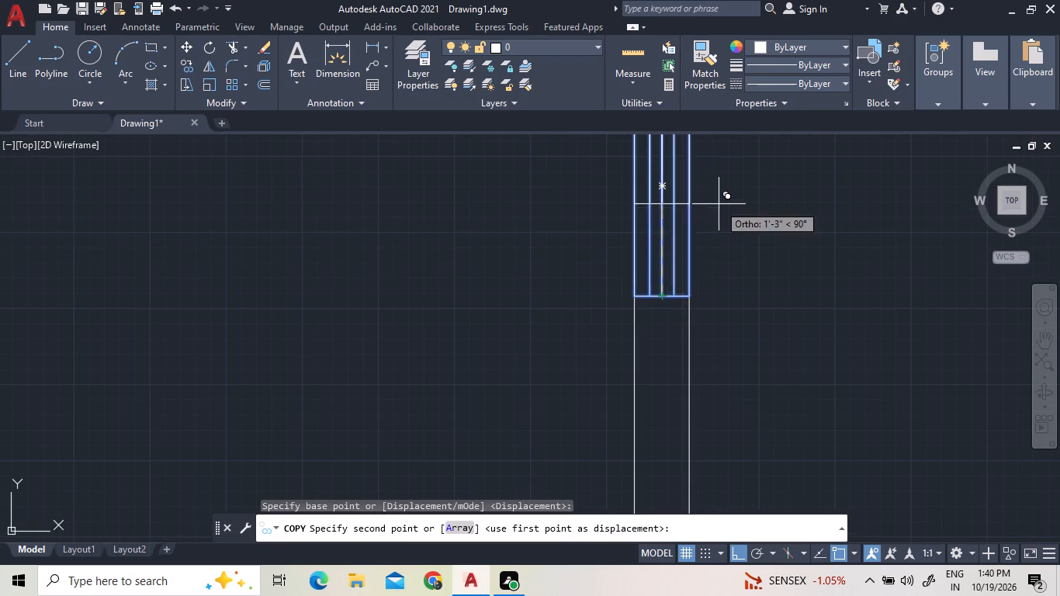
{"action": "scroll", "coordinate": [719, 204], "scroll_direction": "down", "scroll_amount": 2}
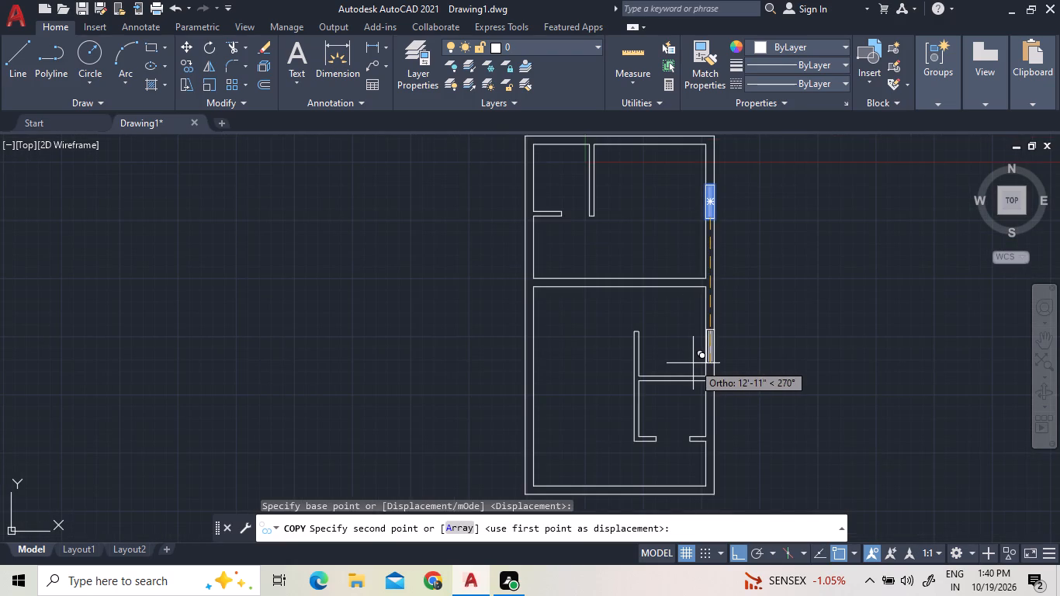
{"action": "scroll", "coordinate": [693, 363], "scroll_direction": "up", "scroll_amount": 2}
{"action": "left_click", "coordinate": [695, 332]}
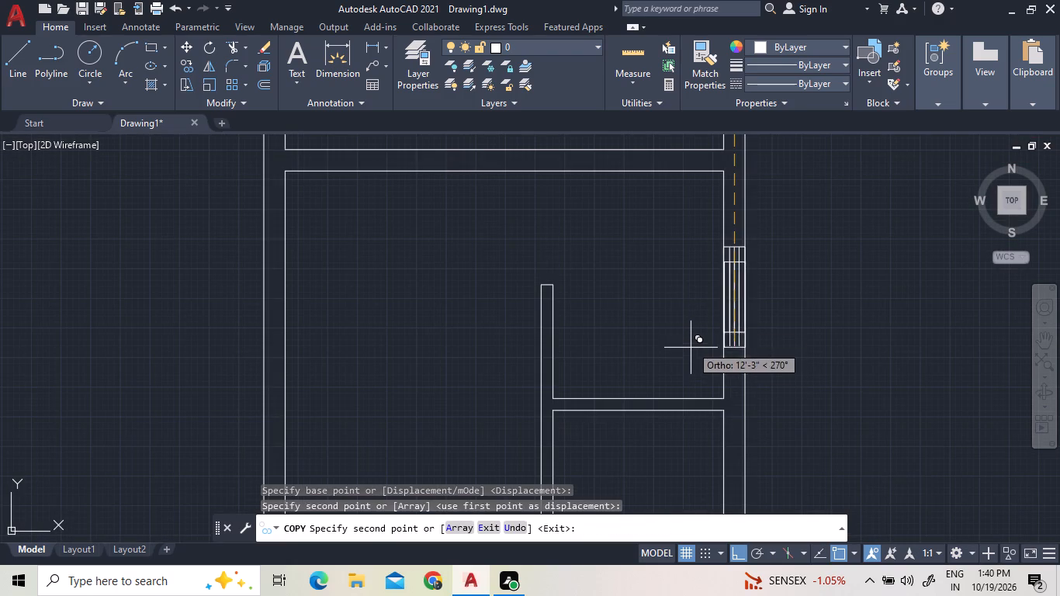
Place another window copy in the right outer wall near the bottom corner, about 23'-7" below the original.
{"action": "scroll", "coordinate": [694, 318], "scroll_direction": "down", "scroll_amount": 4}
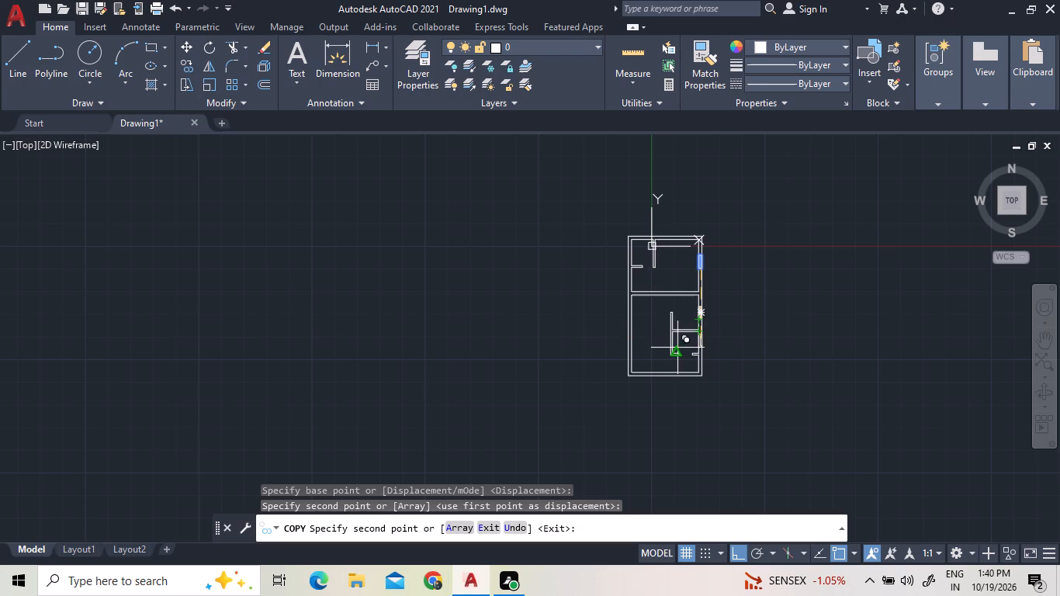
{"action": "scroll", "coordinate": [706, 377], "scroll_direction": "up", "scroll_amount": 2}
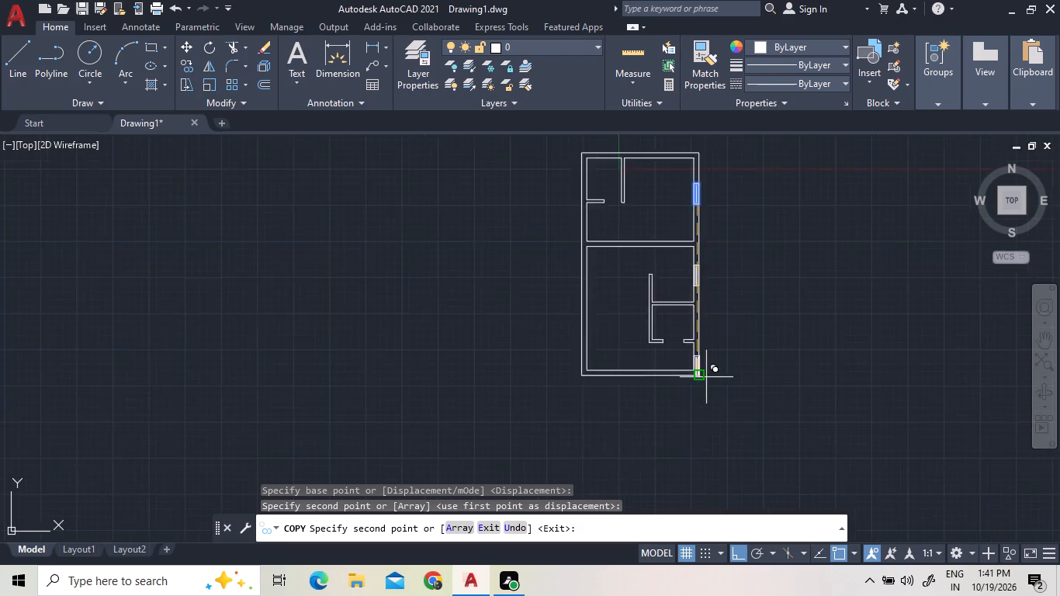
{"action": "scroll", "coordinate": [706, 377], "scroll_direction": "up", "scroll_amount": 2}
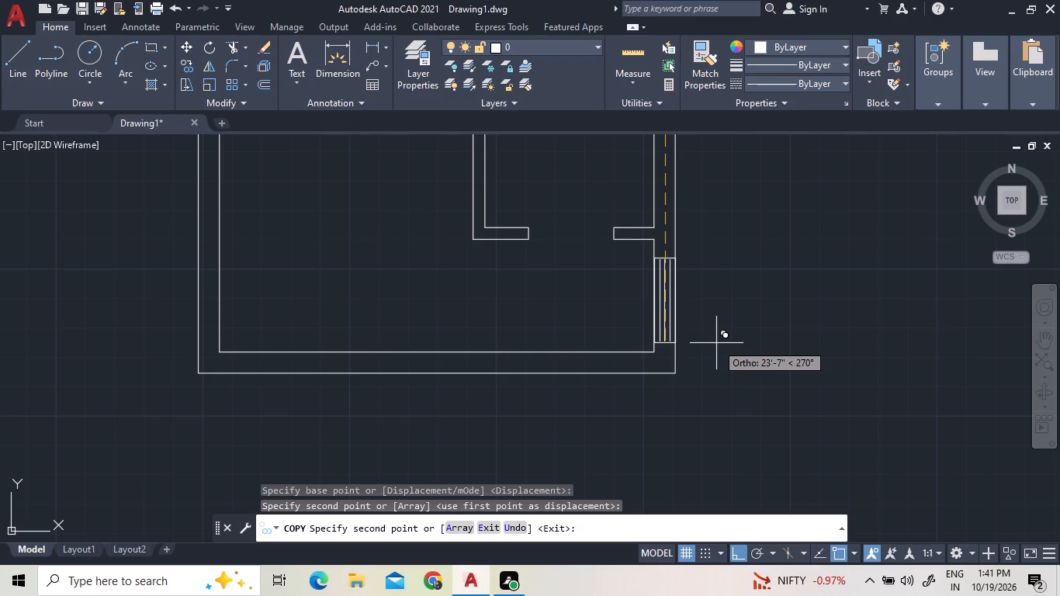
{"action": "left_click", "coordinate": [716, 343]}
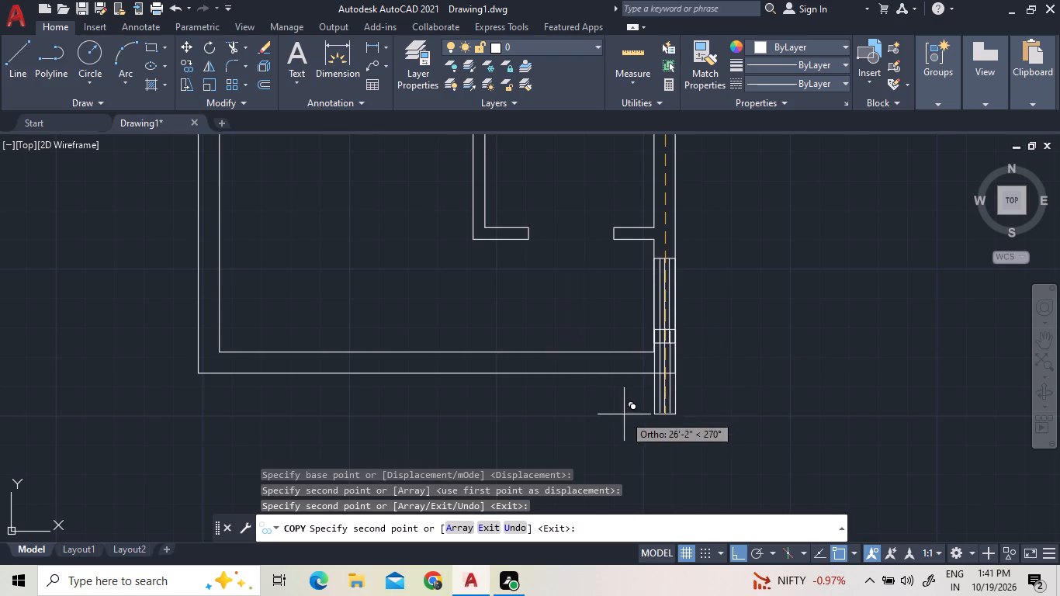
Place another window copy outside the plan, standing on the top outer wall line above the large upper room.
{"action": "scroll", "coordinate": [747, 336], "scroll_direction": "down", "scroll_amount": 3}
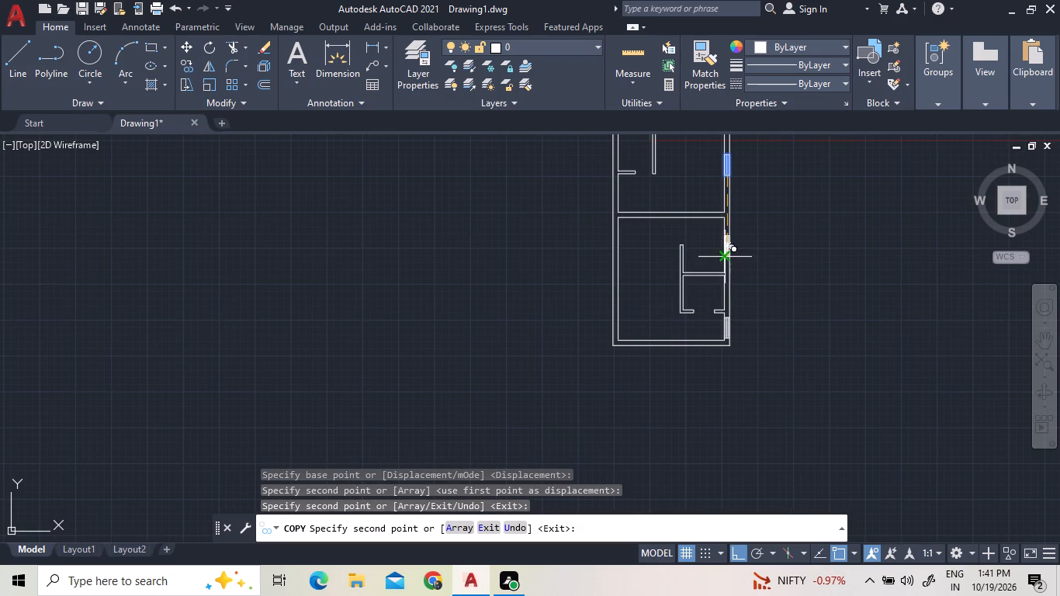
{"action": "scroll", "coordinate": [682, 271], "scroll_direction": "up", "scroll_amount": 2}
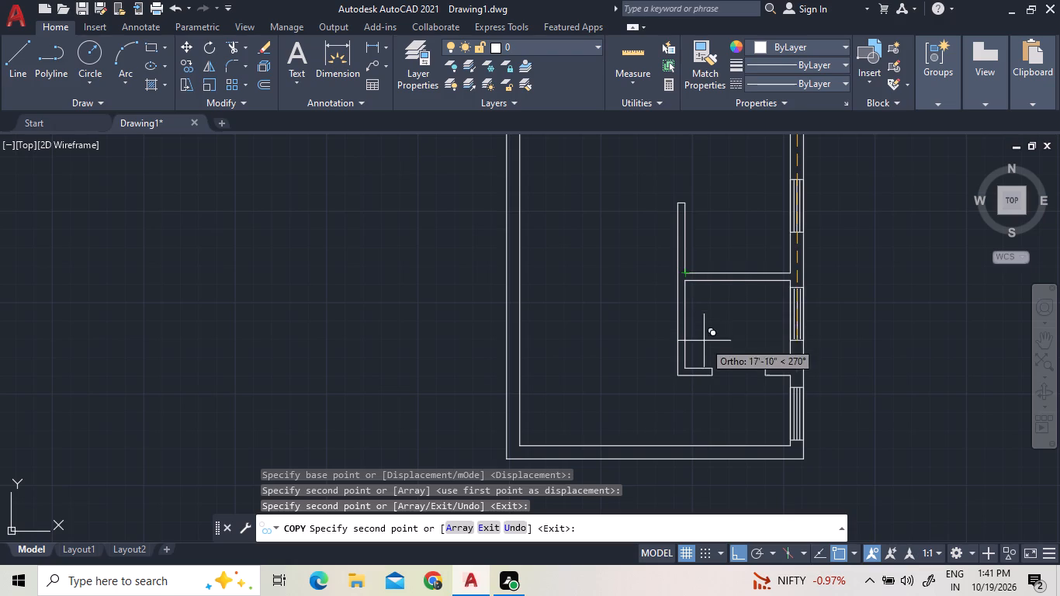
{"action": "scroll", "coordinate": [795, 366], "scroll_direction": "down", "scroll_amount": 3}
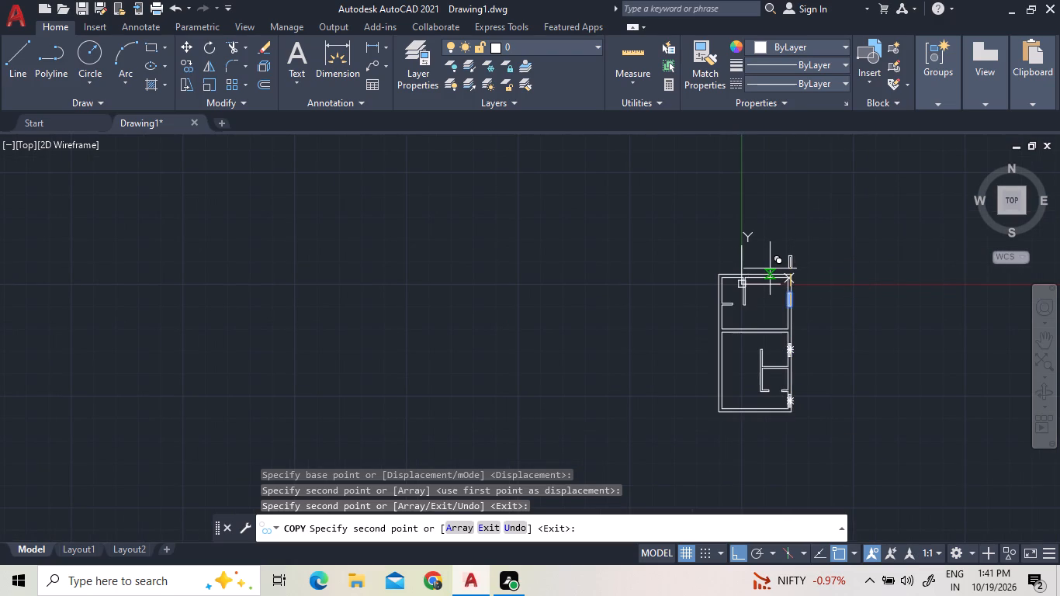
{"action": "left_click", "coordinate": [770, 269]}
Turn Ortho off and place a spare window copy inside the lower room, beside the small enclosed room's left wall.
{"action": "scroll", "coordinate": [771, 298], "scroll_direction": "up", "scroll_amount": 3}
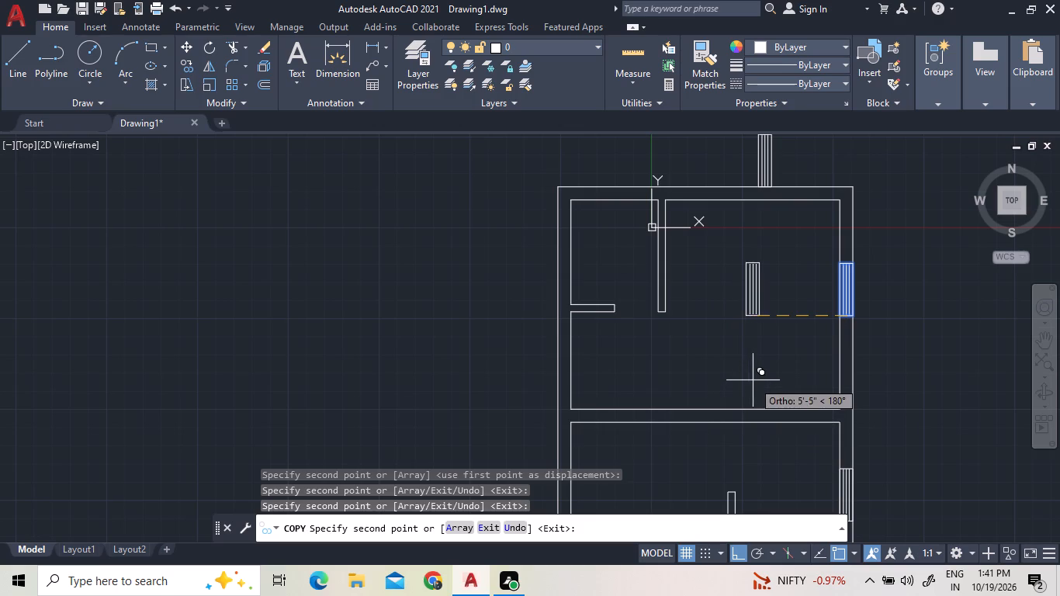
{"action": "key", "text": "F8"}
{"action": "scroll", "coordinate": [747, 395], "scroll_direction": "down", "scroll_amount": 3}
{"action": "scroll", "coordinate": [738, 462], "scroll_direction": "up", "scroll_amount": 2}
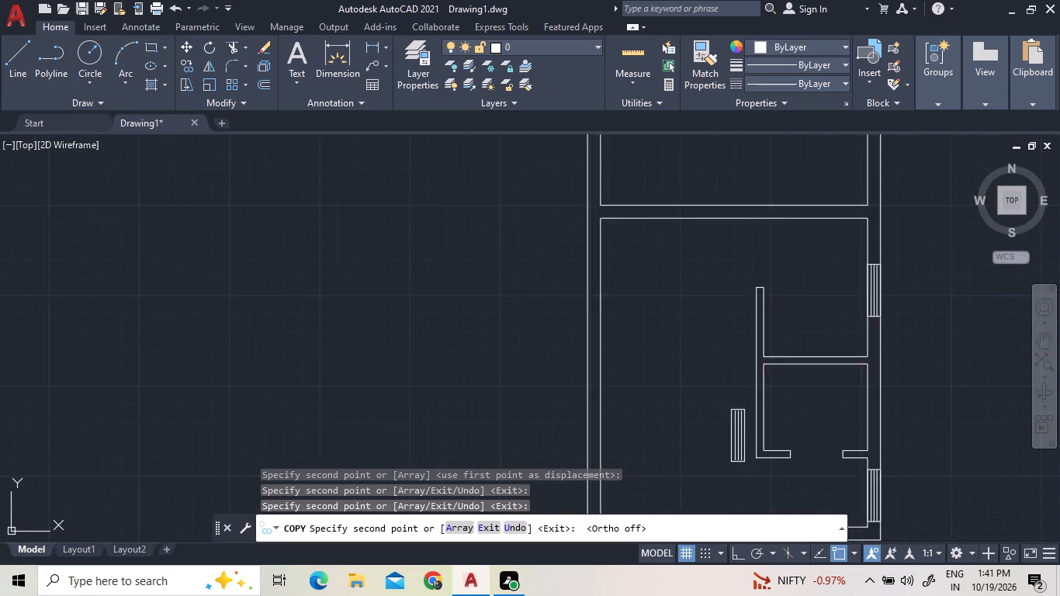
{"action": "scroll", "coordinate": [738, 462], "scroll_direction": "up", "scroll_amount": 2}
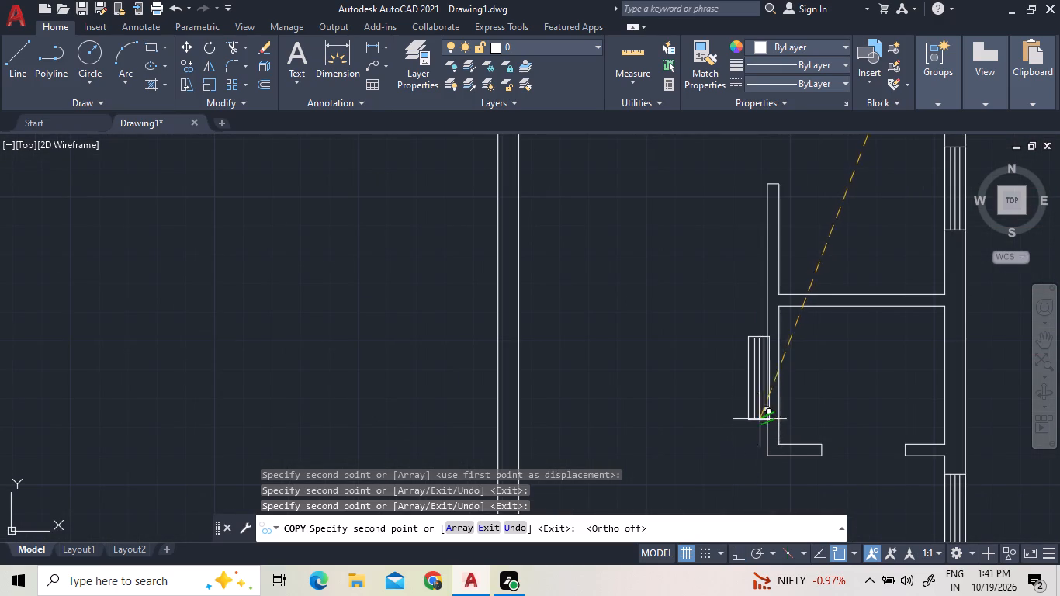
{"action": "scroll", "coordinate": [760, 414], "scroll_direction": "up", "scroll_amount": 3}
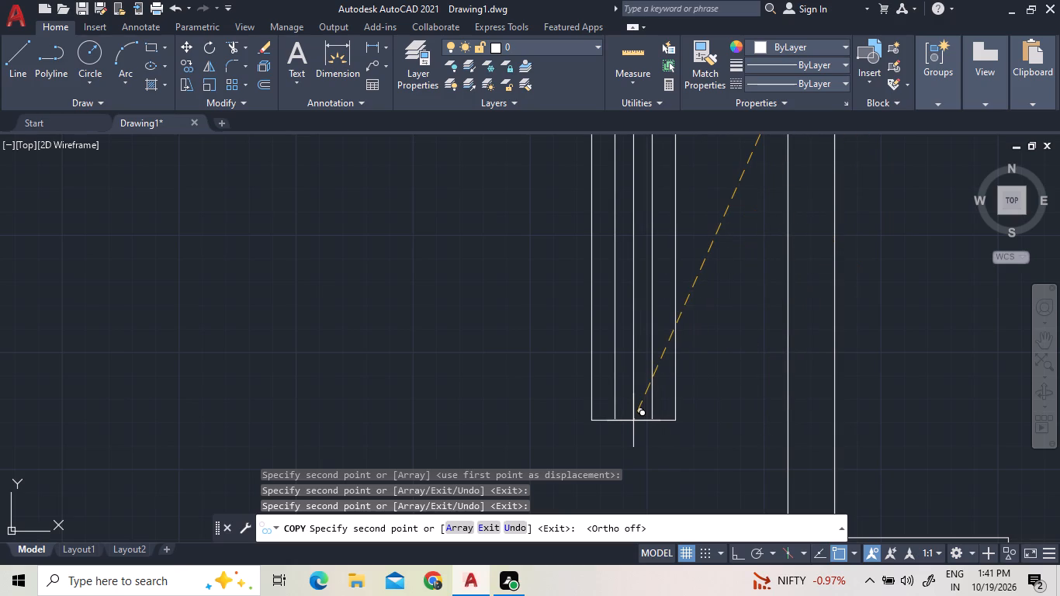
{"action": "left_click", "coordinate": [633, 421]}
Place a last window copy in the left outer wall of the large lower room and end the Copy command.
{"action": "scroll", "coordinate": [618, 455], "scroll_direction": "down", "scroll_amount": 5}
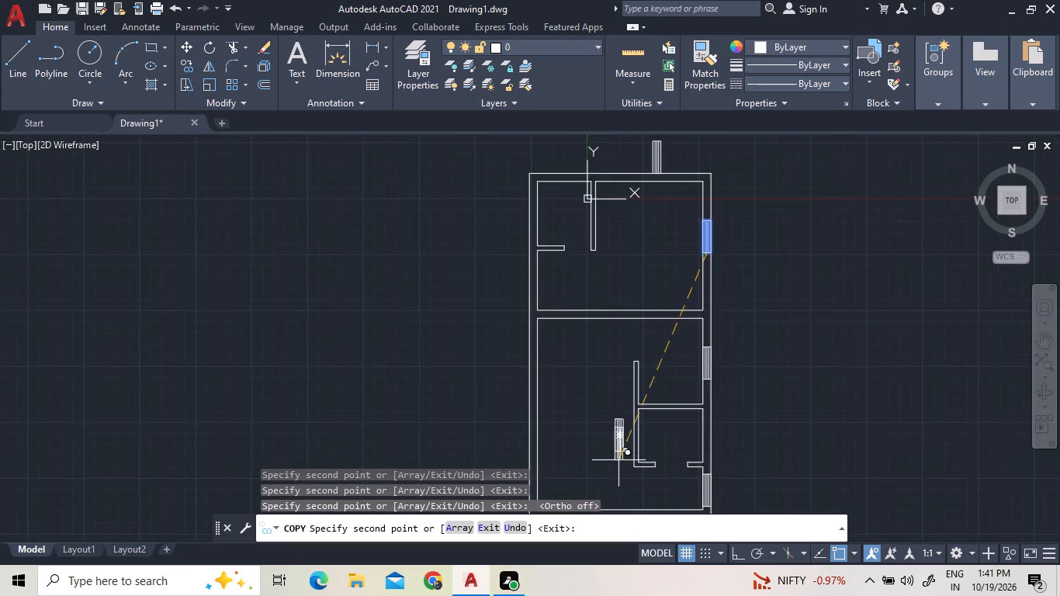
{"action": "scroll", "coordinate": [618, 460], "scroll_direction": "down", "scroll_amount": 1}
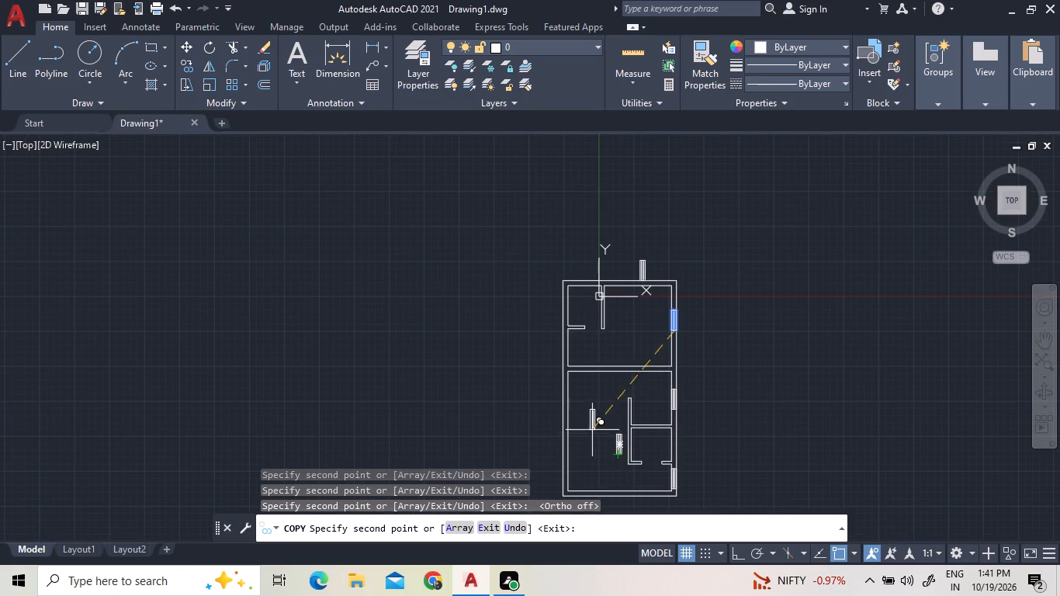
{"action": "scroll", "coordinate": [561, 418], "scroll_direction": "up", "scroll_amount": 1}
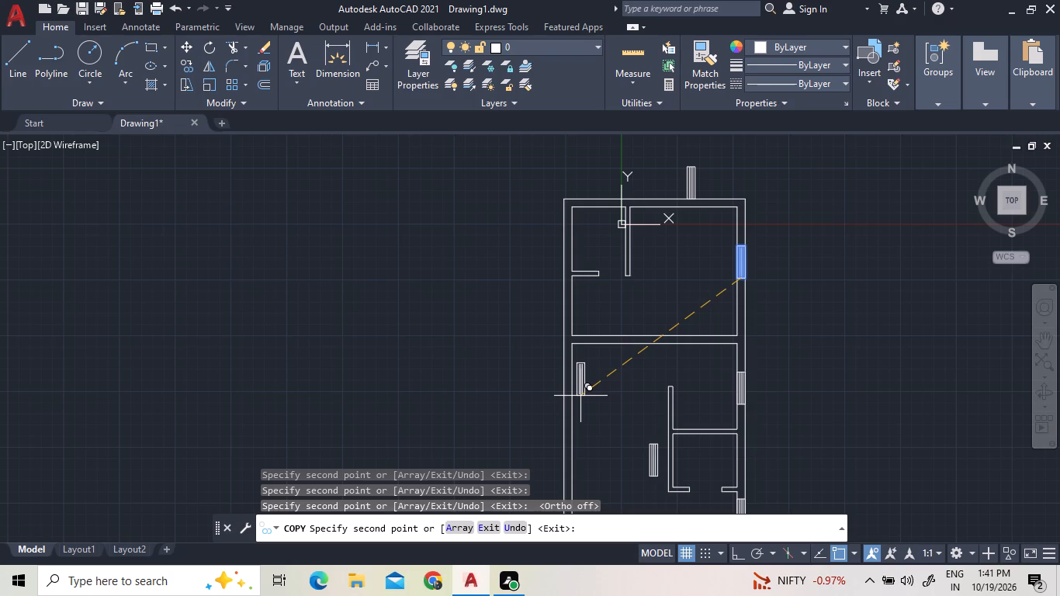
{"action": "scroll", "coordinate": [580, 396], "scroll_direction": "down", "scroll_amount": 3}
{"action": "scroll", "coordinate": [580, 438], "scroll_direction": "up", "scroll_amount": 4}
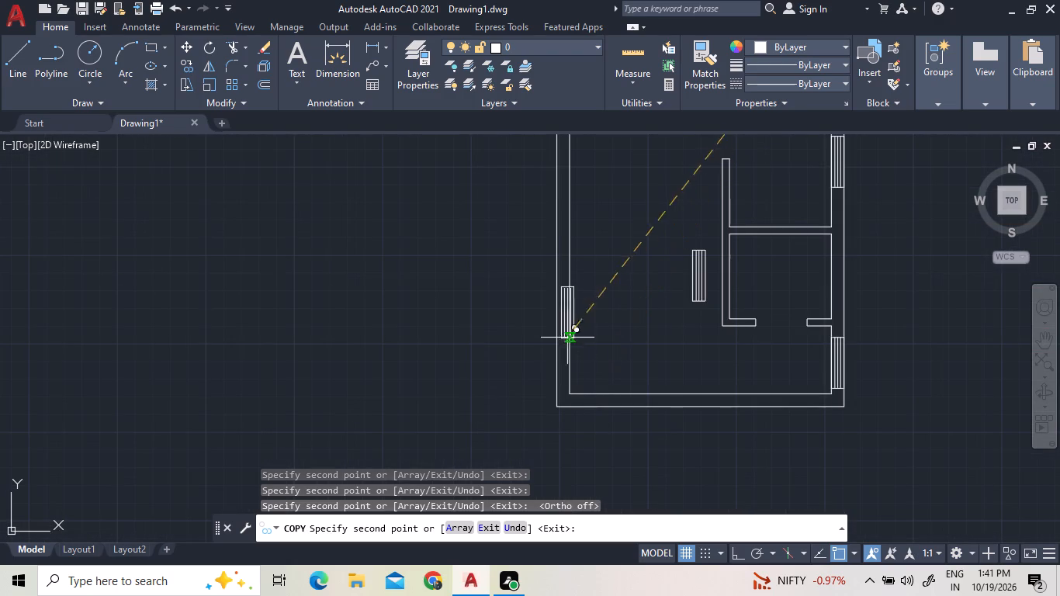
{"action": "scroll", "coordinate": [563, 238], "scroll_direction": "up", "scroll_amount": 3}
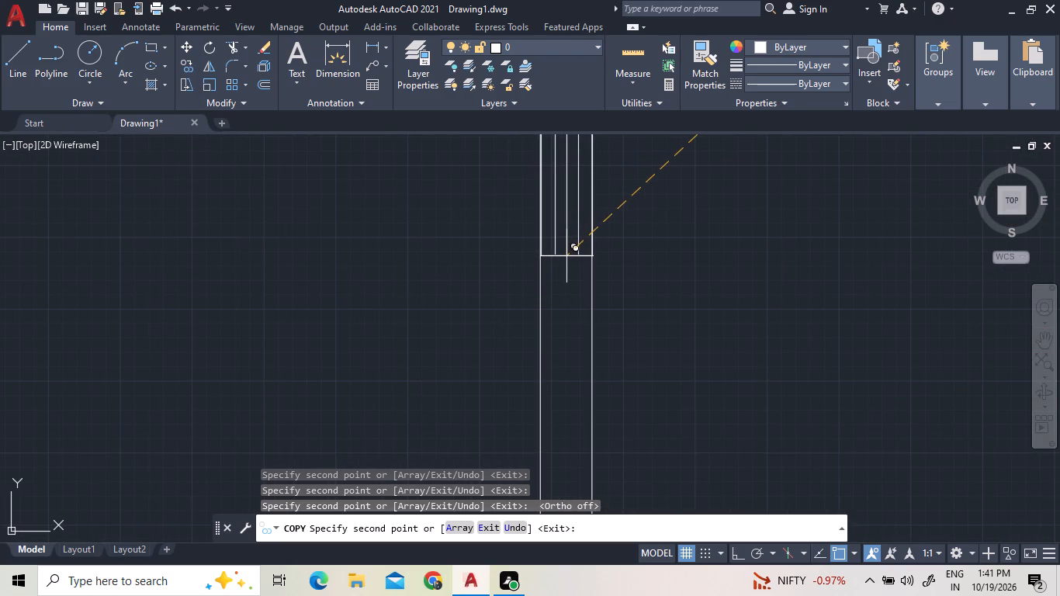
{"action": "scroll", "coordinate": [565, 254], "scroll_direction": "up", "scroll_amount": 1}
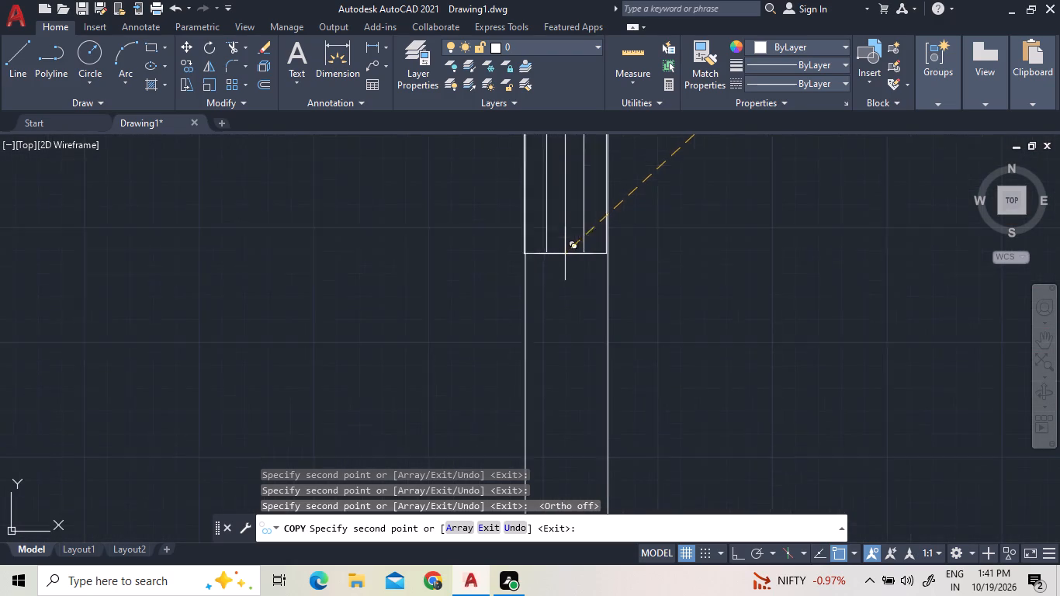
{"action": "scroll", "coordinate": [565, 254], "scroll_direction": "up", "scroll_amount": 1}
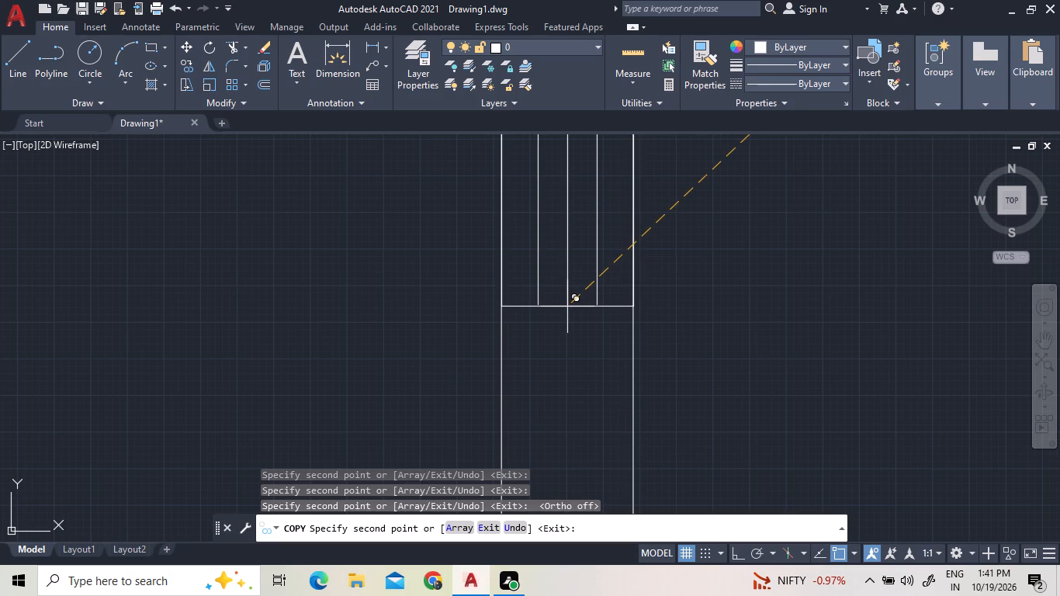
{"action": "left_click", "coordinate": [568, 306]}
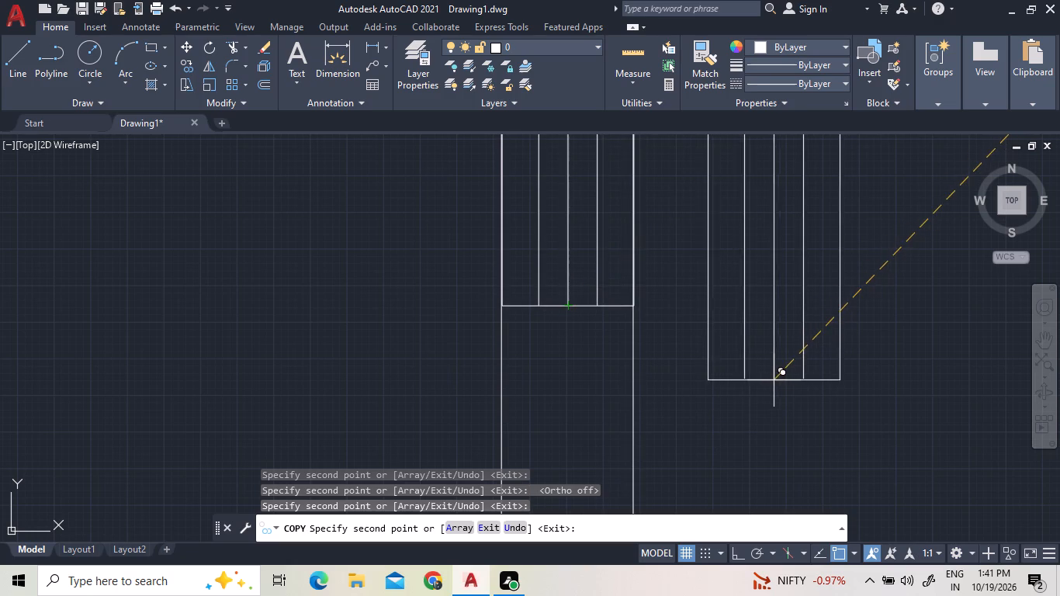
{"action": "key", "text": "Escape"}
Move the left outer wall's window from its bottom-right corner onto the wall's inner line so it sits flush.
{"action": "left_click", "coordinate": [619, 331]}
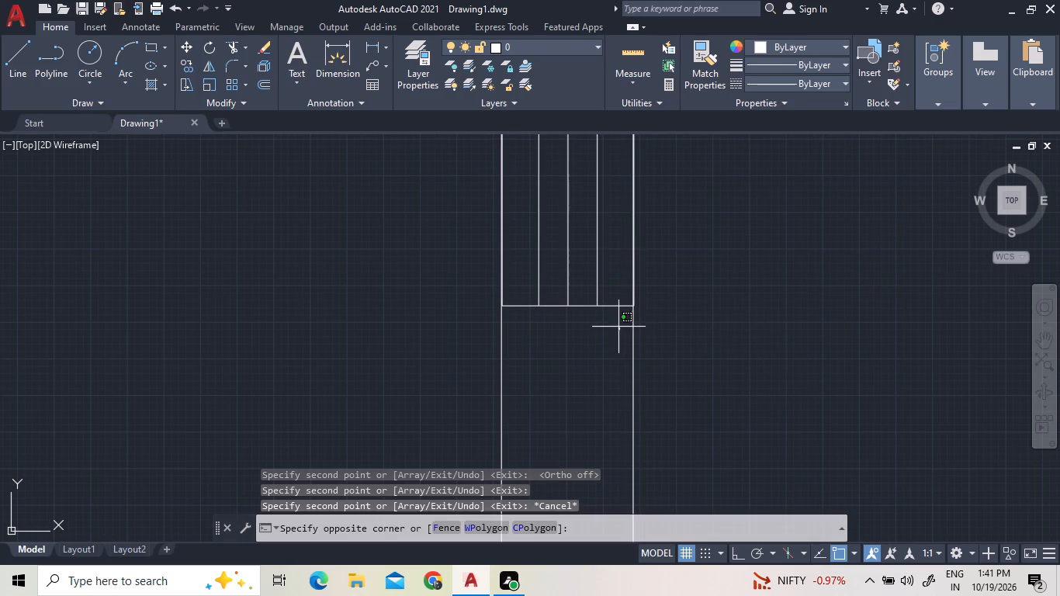
{"action": "left_click", "coordinate": [530, 262]}
{"action": "right_click", "coordinate": [702, 299]}
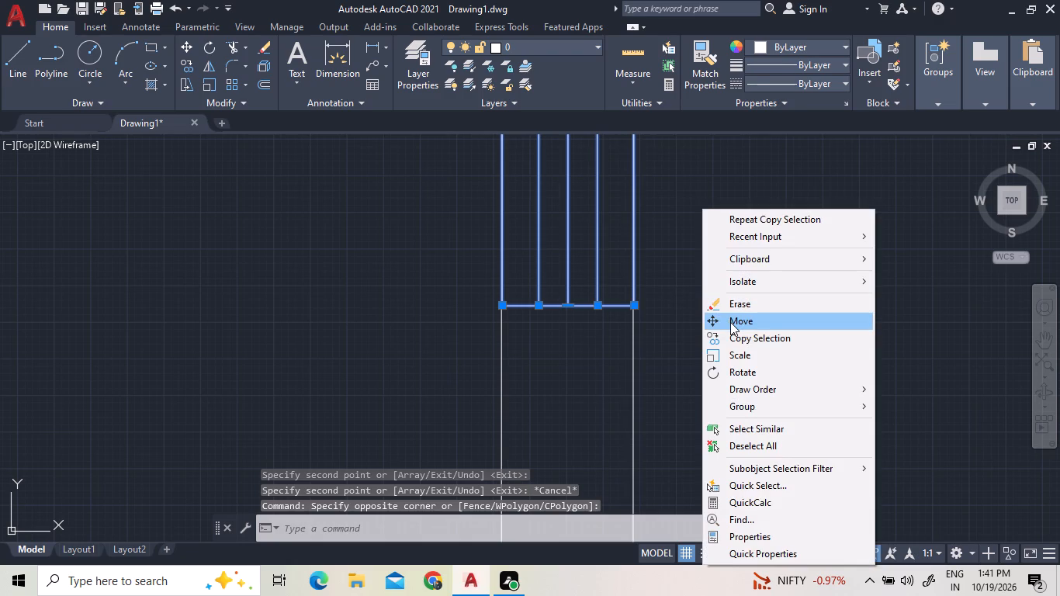
{"action": "left_click", "coordinate": [730, 322]}
{"action": "scroll", "coordinate": [635, 305], "scroll_direction": "up", "scroll_amount": 5}
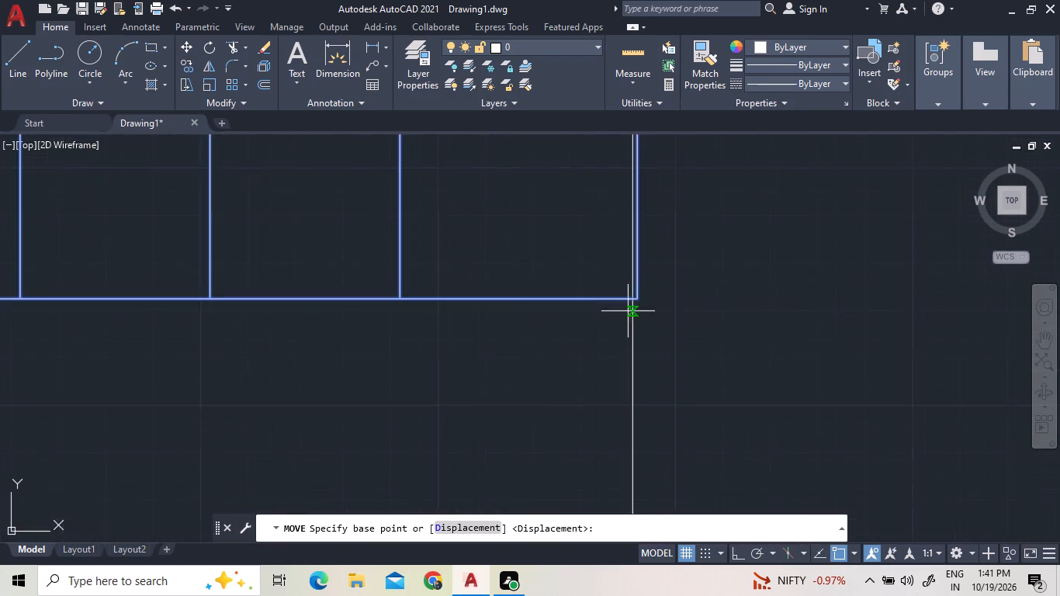
{"action": "scroll", "coordinate": [628, 311], "scroll_direction": "up", "scroll_amount": 3}
{"action": "left_click", "coordinate": [689, 226]}
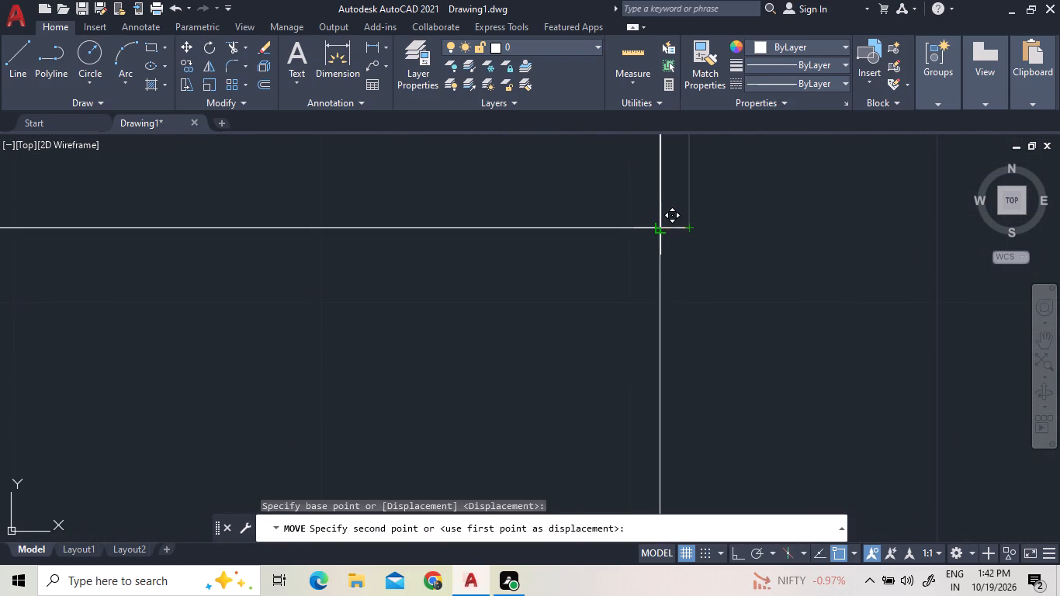
{"action": "left_click", "coordinate": [663, 225]}
Move the spare window by its bottom-right corner onto the inner line of the small enclosed room's left wall.
{"action": "scroll", "coordinate": [741, 371], "scroll_direction": "down", "scroll_amount": 13}
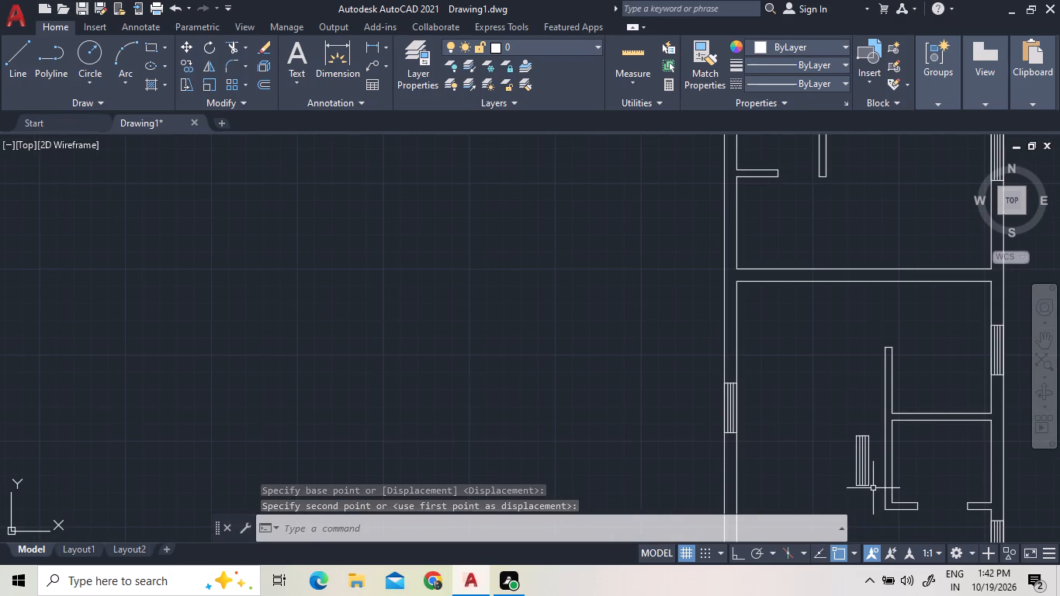
{"action": "left_click", "coordinate": [873, 488]}
{"action": "left_click", "coordinate": [840, 417]}
{"action": "right_click", "coordinate": [785, 396]}
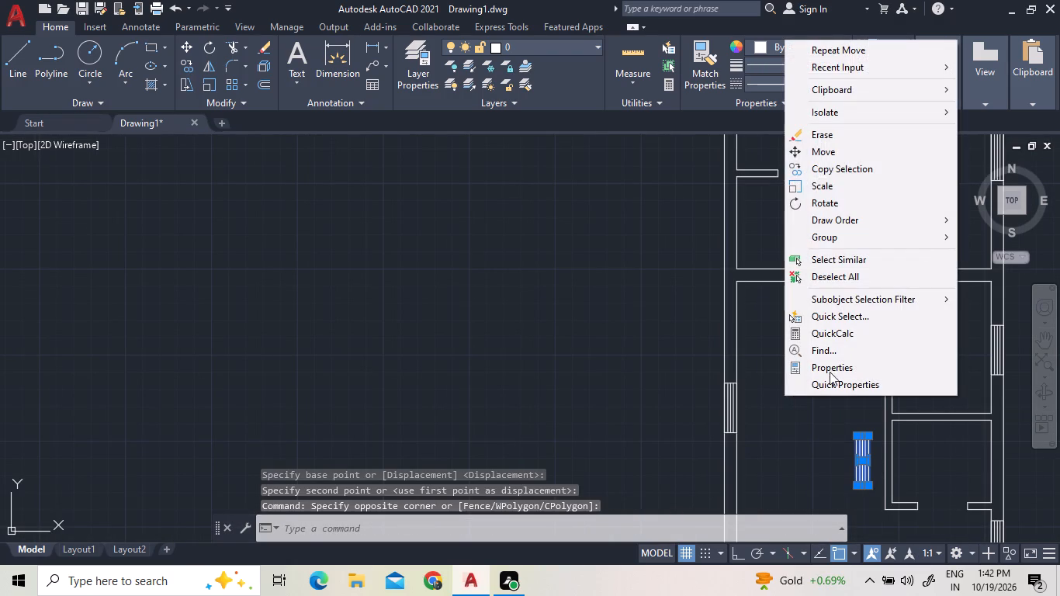
{"action": "left_click", "coordinate": [898, 152]}
{"action": "scroll", "coordinate": [997, 501], "scroll_direction": "up", "scroll_amount": 1}
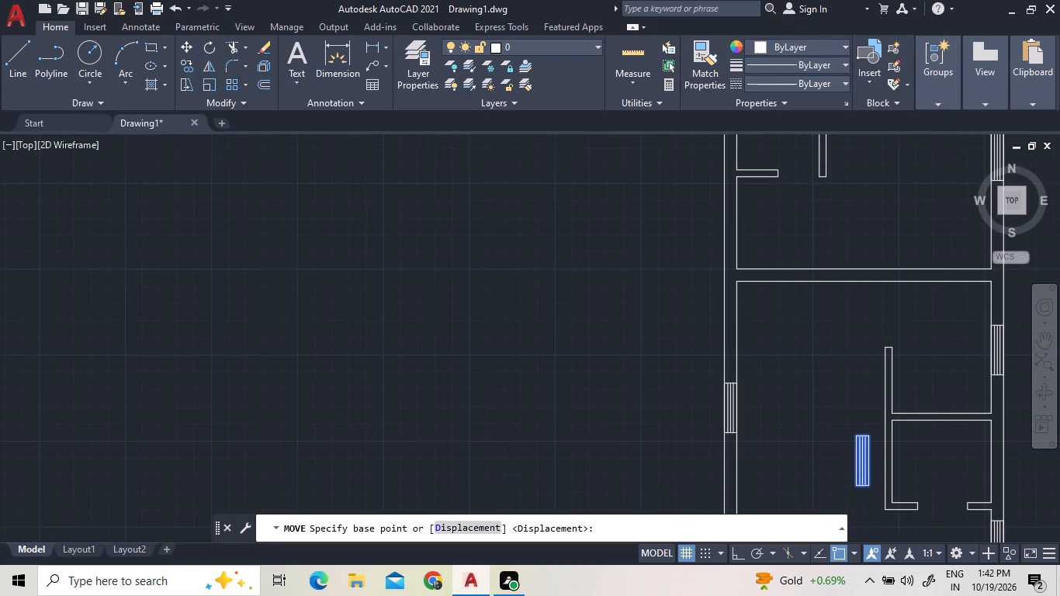
{"action": "scroll", "coordinate": [997, 501], "scroll_direction": "up", "scroll_amount": 3}
{"action": "left_click", "coordinate": [168, 411]}
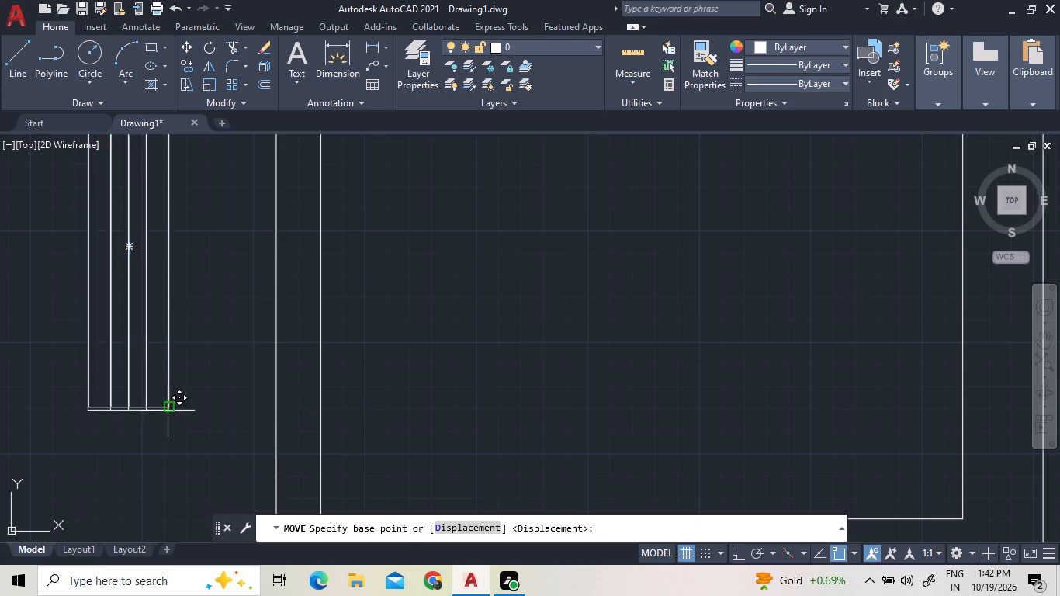
{"action": "scroll", "coordinate": [327, 411], "scroll_direction": "up", "scroll_amount": 3}
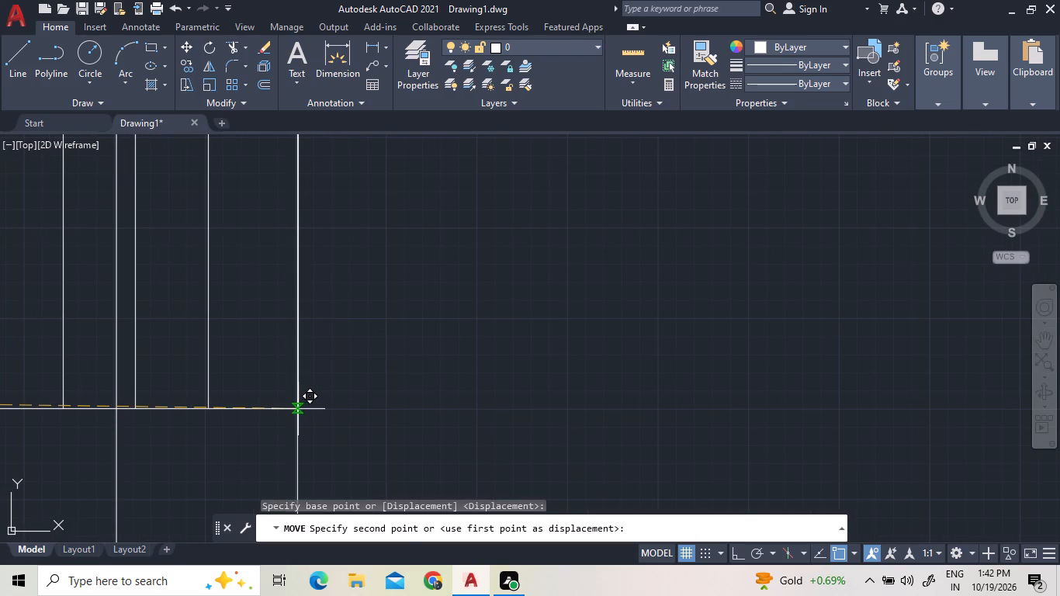
{"action": "scroll", "coordinate": [298, 409], "scroll_direction": "up", "scroll_amount": 3}
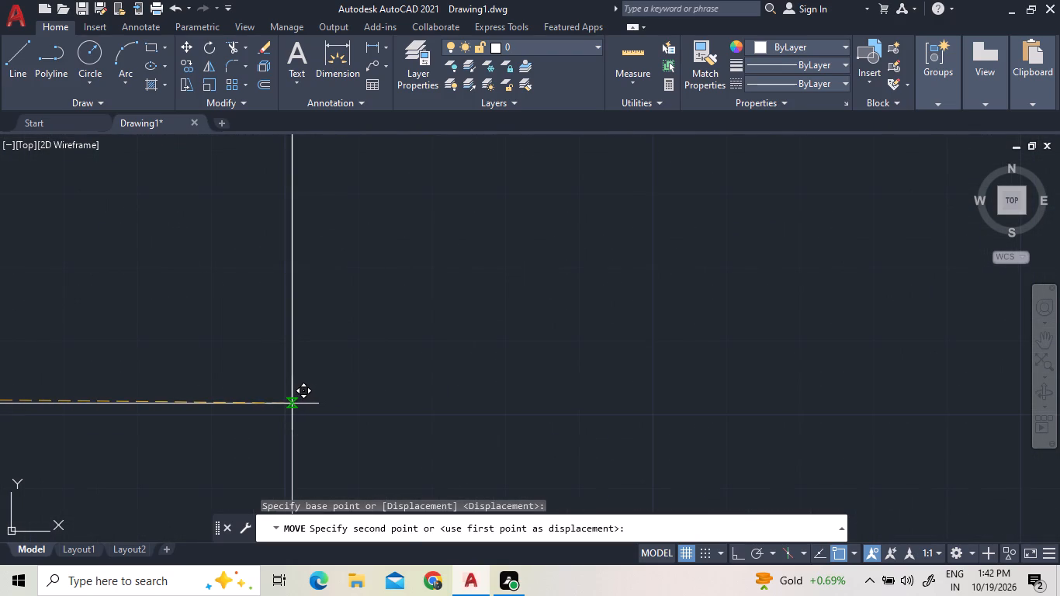
{"action": "left_click", "coordinate": [292, 404]}
Explode the outline of the window in the small room's left wall and erase its two vertical lines outside the wall.
{"action": "scroll", "coordinate": [398, 386], "scroll_direction": "down", "scroll_amount": 4}
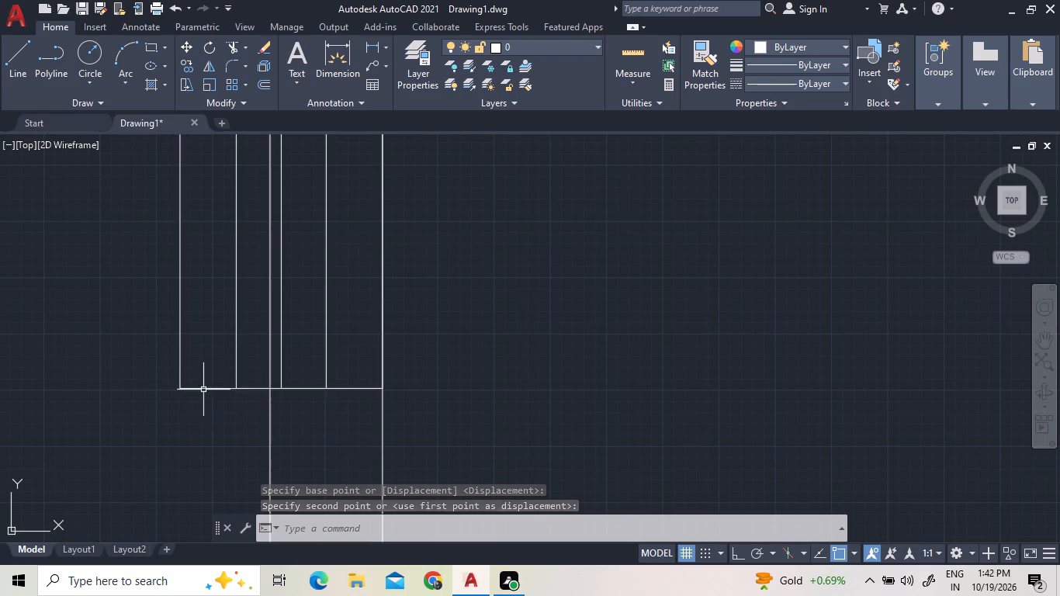
{"action": "left_click", "coordinate": [223, 406]}
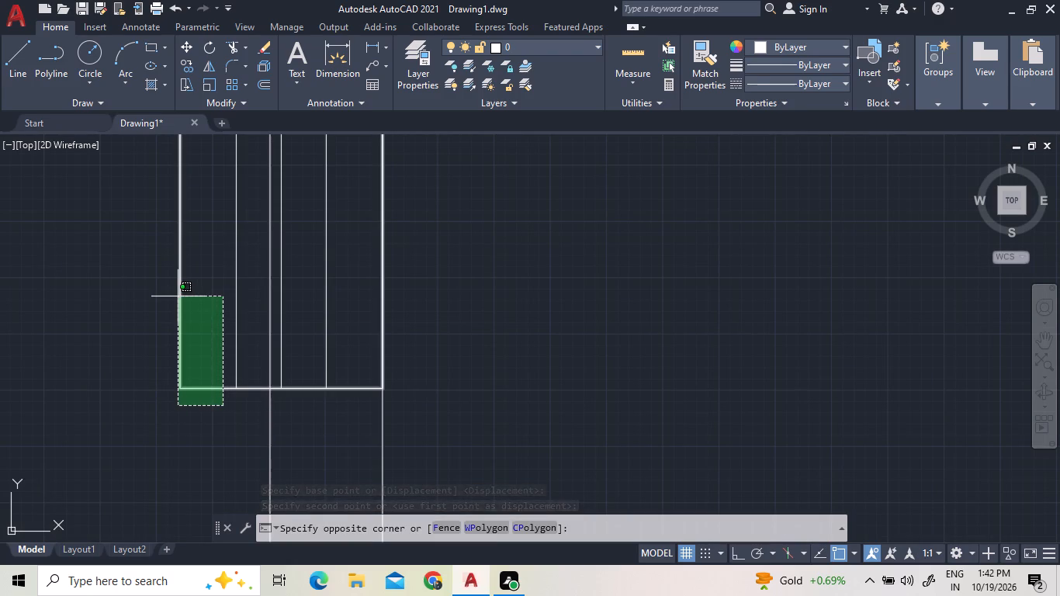
{"action": "left_click", "coordinate": [178, 296]}
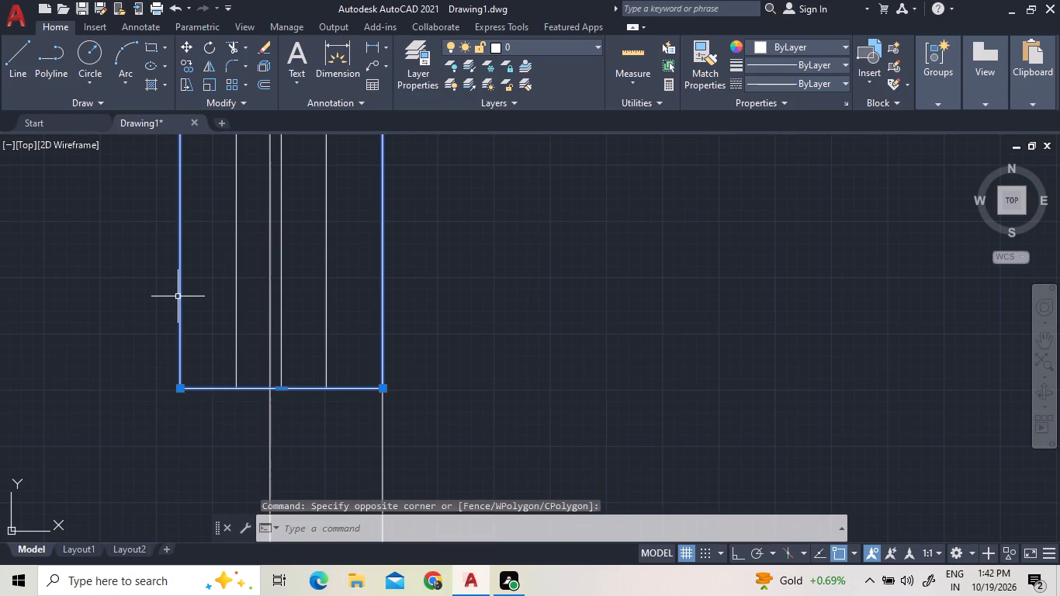
{"action": "type", "text": "x"}
{"action": "key", "text": "space"}
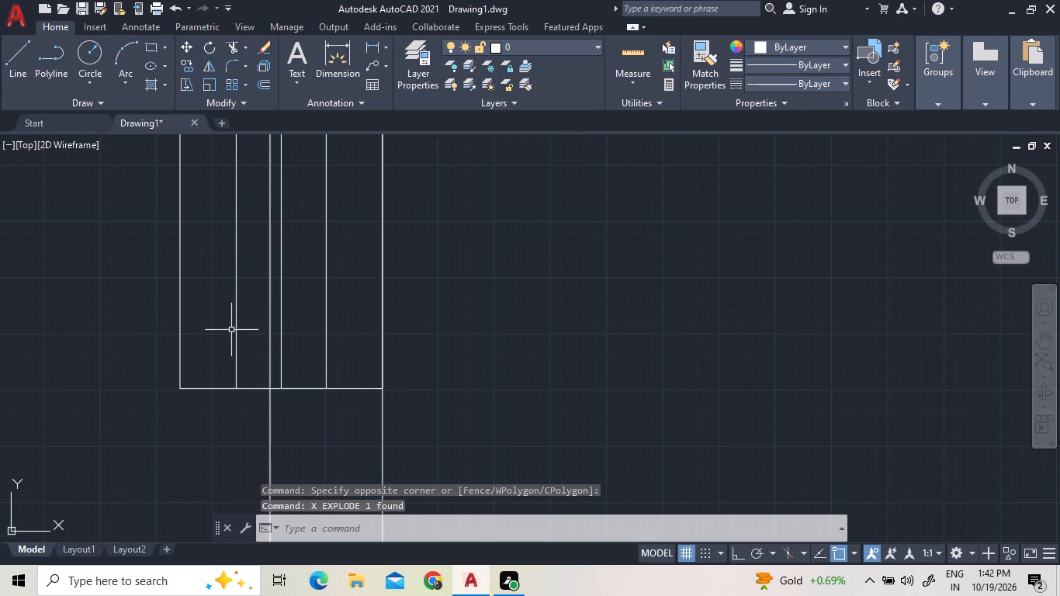
{"action": "left_click", "coordinate": [248, 321]}
{"action": "left_click", "coordinate": [179, 314]}
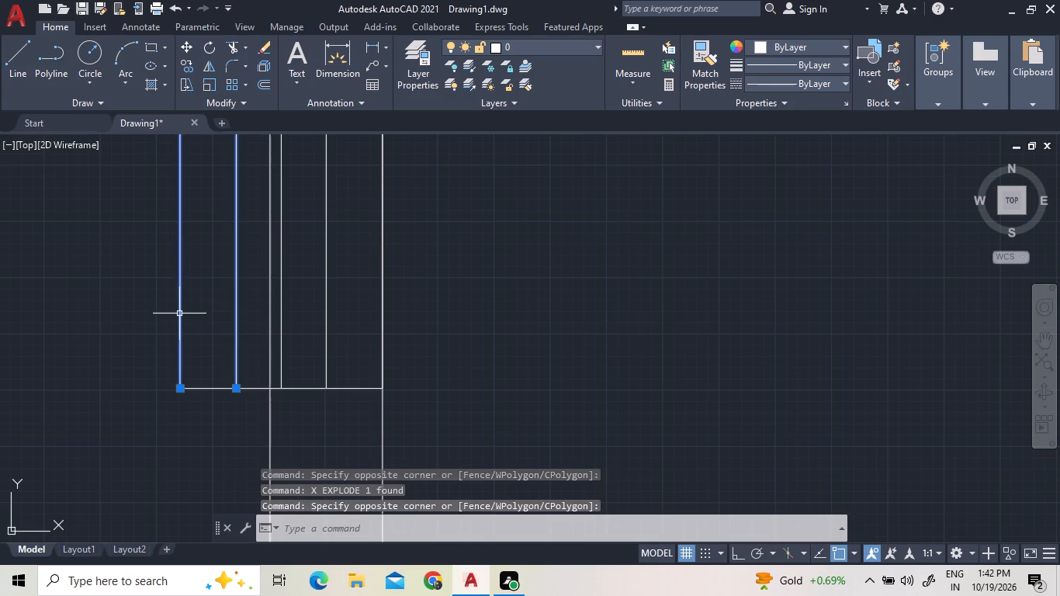
{"action": "key", "text": "Delete"}
Trim the window's top and bottom end lines where they project beyond the outer face of the small room's left wall.
{"action": "scroll", "coordinate": [244, 458], "scroll_direction": "down", "scroll_amount": 3}
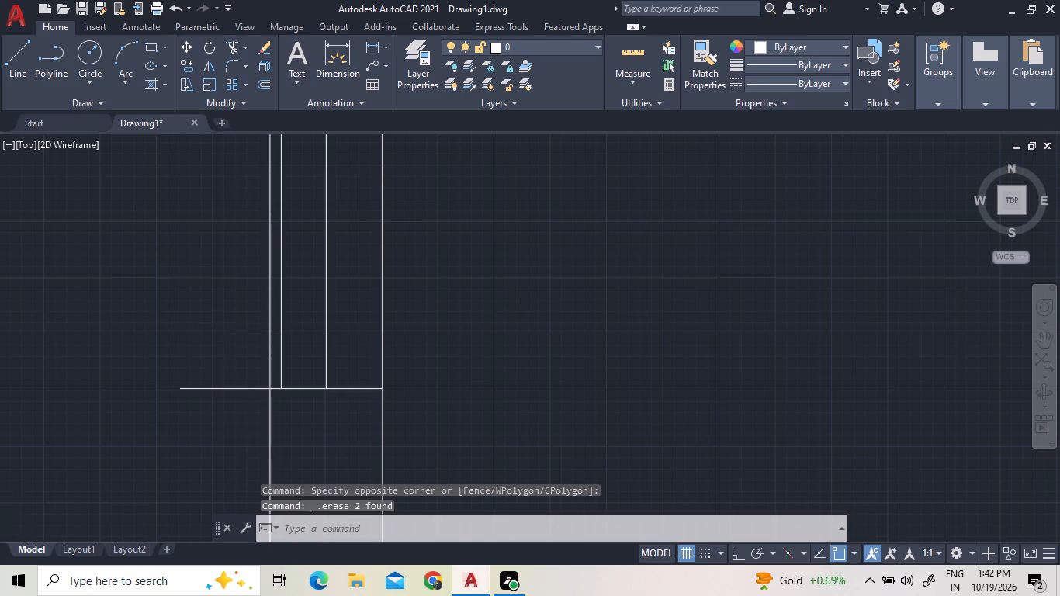
{"action": "scroll", "coordinate": [237, 247], "scroll_direction": "up", "scroll_amount": 1}
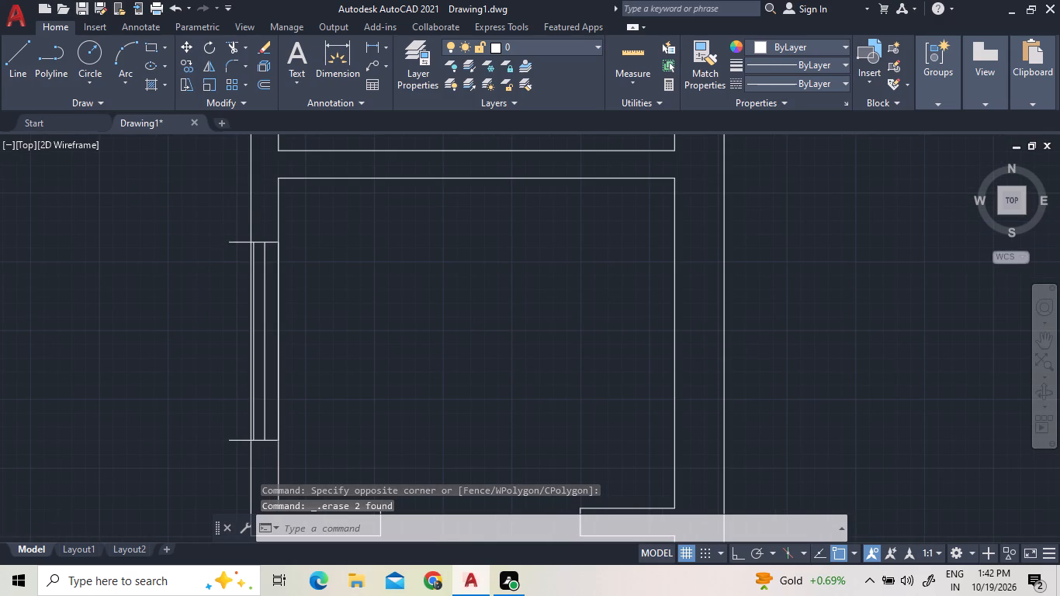
{"action": "type", "text": "tr"}
{"action": "key", "text": "space"}
{"action": "key", "text": "space"}
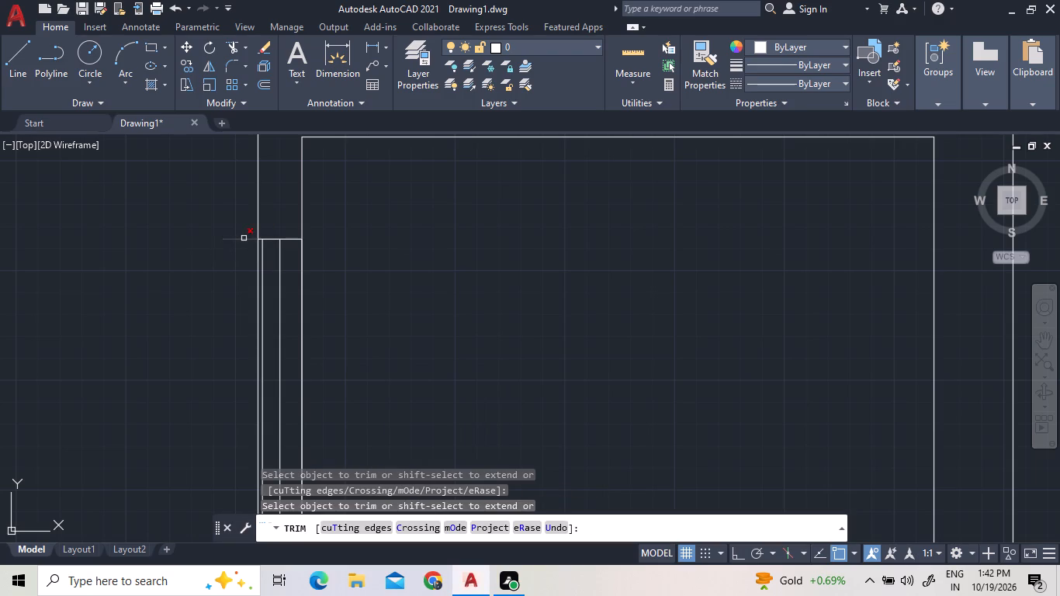
{"action": "left_click", "coordinate": [244, 238]}
{"action": "scroll", "coordinate": [241, 243], "scroll_direction": "down", "scroll_amount": 4}
{"action": "scroll", "coordinate": [234, 334], "scroll_direction": "up", "scroll_amount": 3}
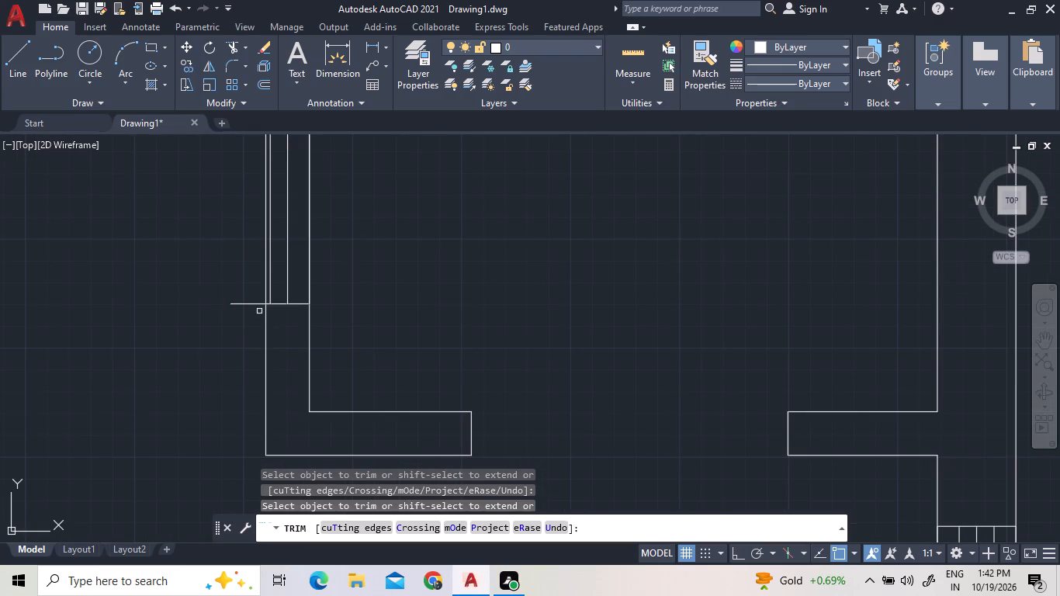
{"action": "left_click", "coordinate": [257, 304]}
{"action": "scroll", "coordinate": [262, 388], "scroll_direction": "down", "scroll_amount": 3}
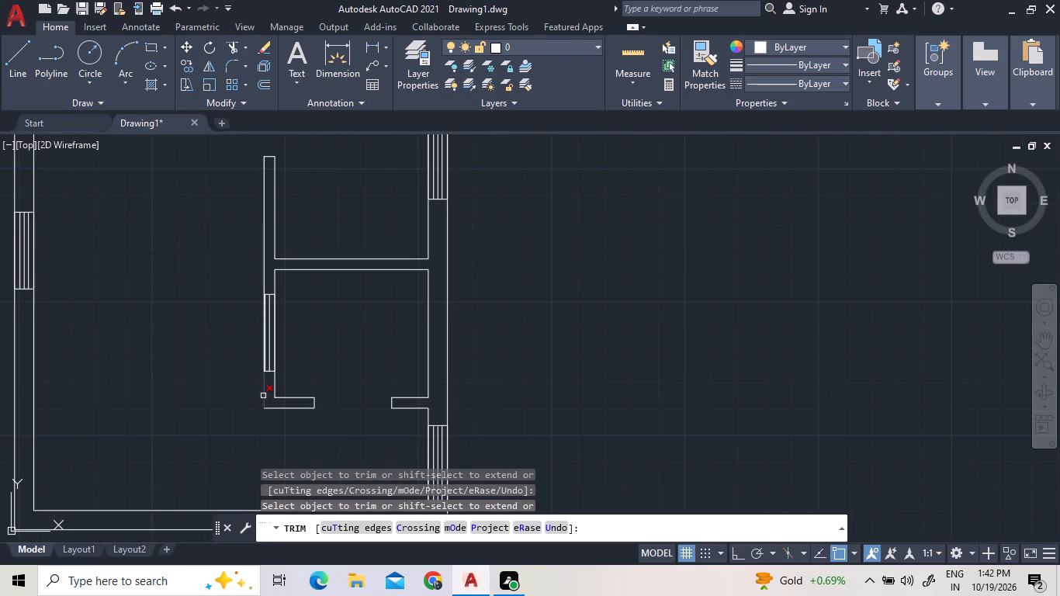
{"action": "scroll", "coordinate": [265, 397], "scroll_direction": "down", "scroll_amount": 3}
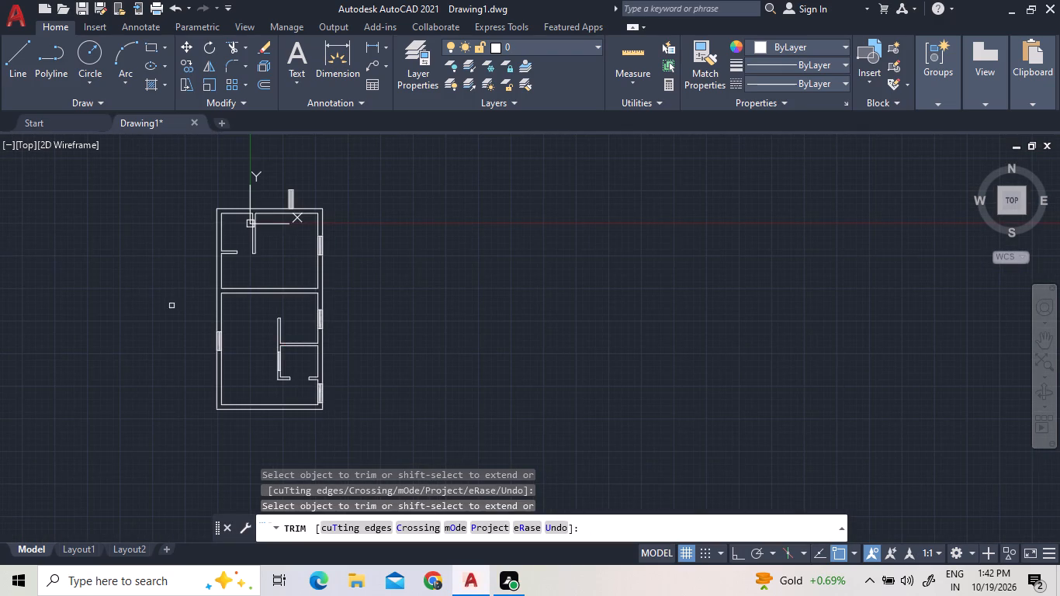
{"action": "scroll", "coordinate": [244, 316], "scroll_direction": "up", "scroll_amount": 1}
{"action": "right_click", "coordinate": [462, 346]}
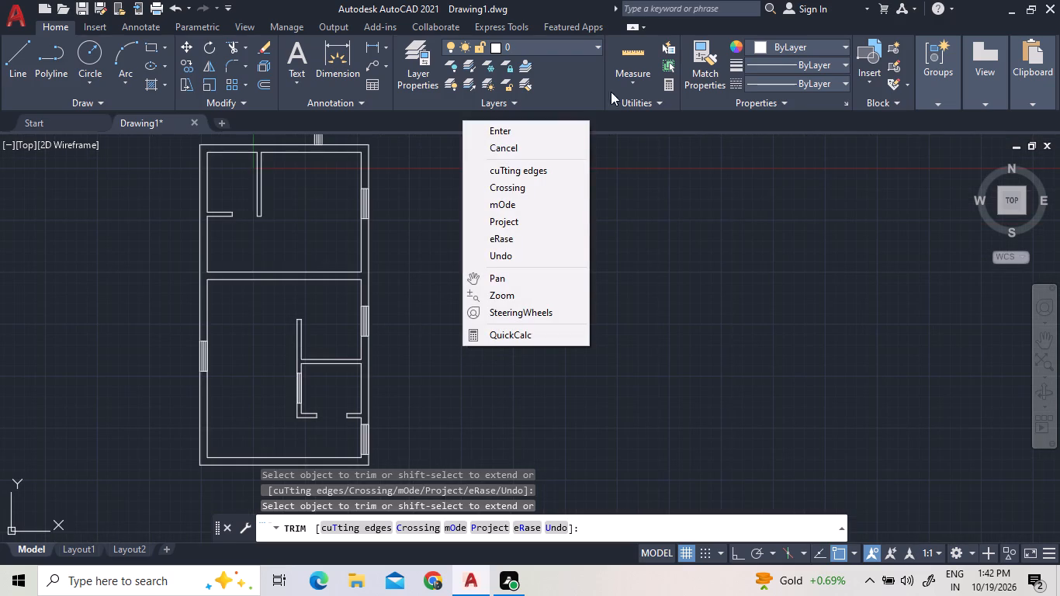
{"action": "left_click", "coordinate": [523, 133]}
With Ortho on, rotate the spare window 90° counterclockwise about its bottom-right corner so it lies within the top outer wall.
{"action": "scroll", "coordinate": [521, 419], "scroll_direction": "down", "scroll_amount": 2}
{"action": "scroll", "coordinate": [449, 327], "scroll_direction": "up", "scroll_amount": 2}
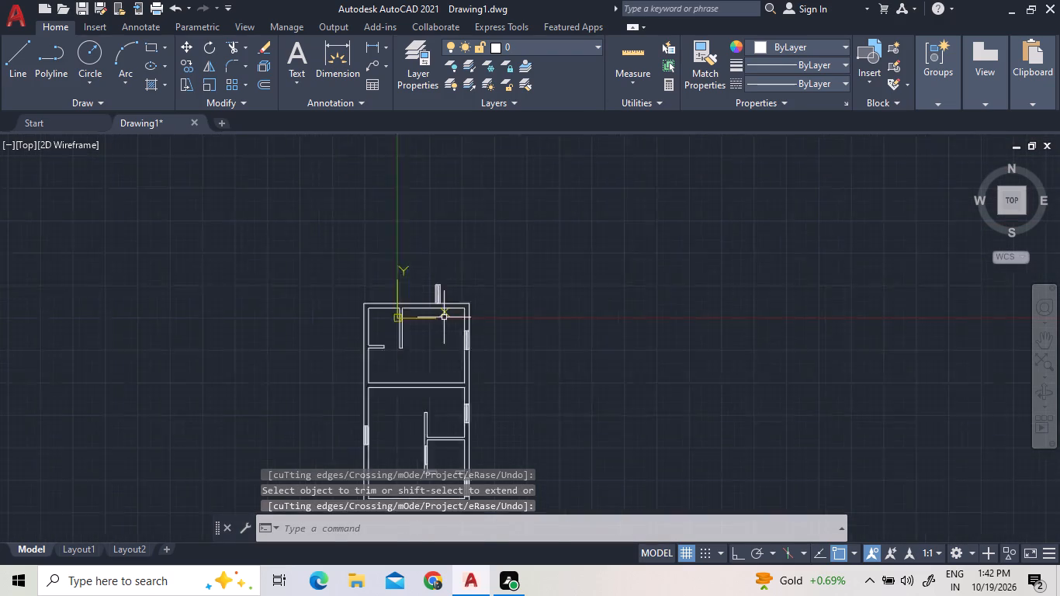
{"action": "scroll", "coordinate": [432, 277], "scroll_direction": "up", "scroll_amount": 3}
{"action": "left_click", "coordinate": [463, 312]}
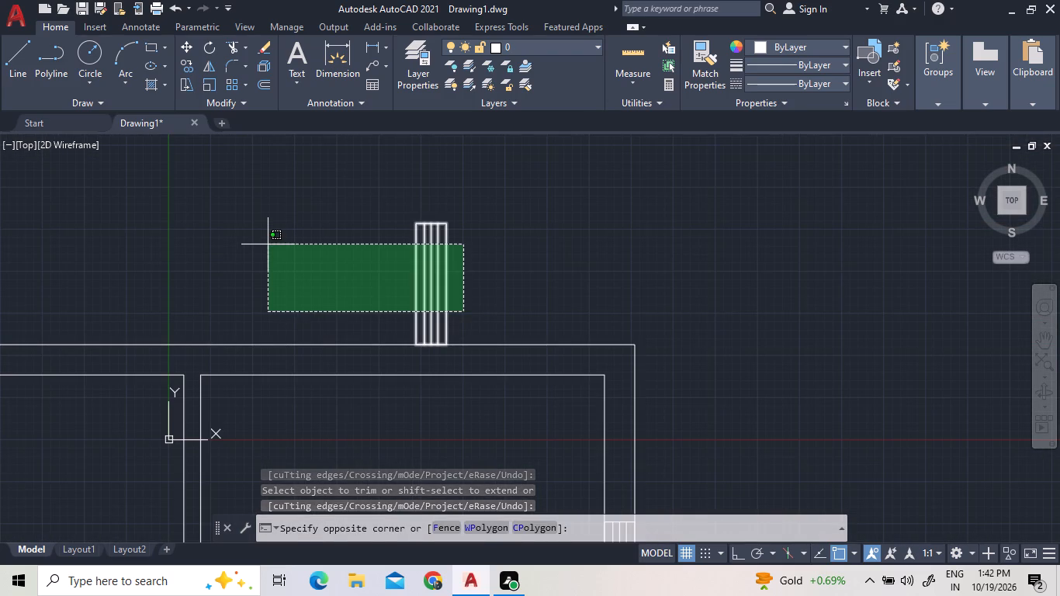
{"action": "left_click", "coordinate": [268, 244]}
{"action": "right_click", "coordinate": [268, 244]}
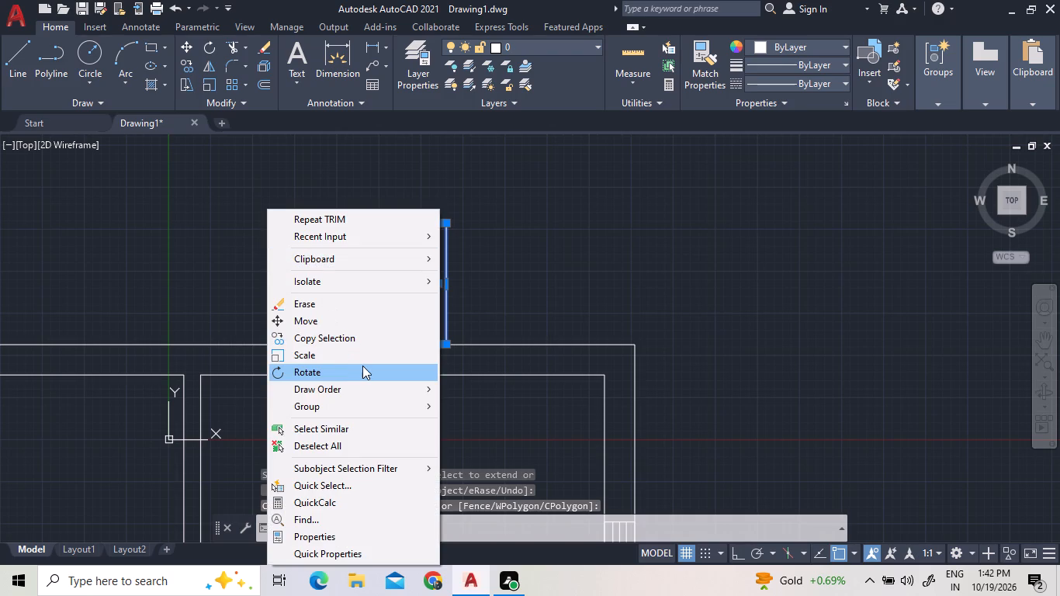
{"action": "left_click", "coordinate": [363, 366]}
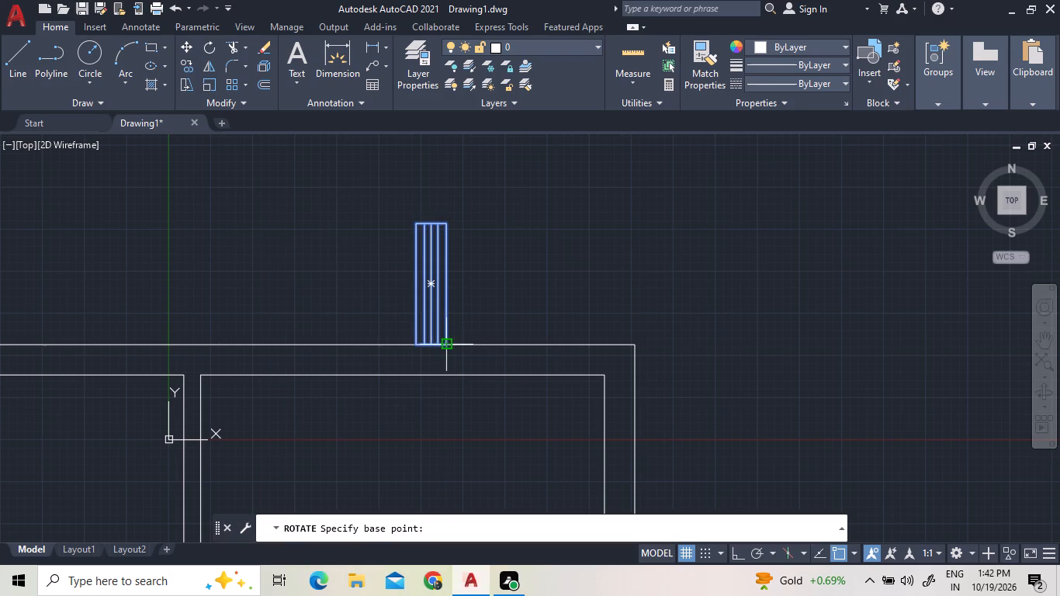
{"action": "left_click", "coordinate": [446, 347]}
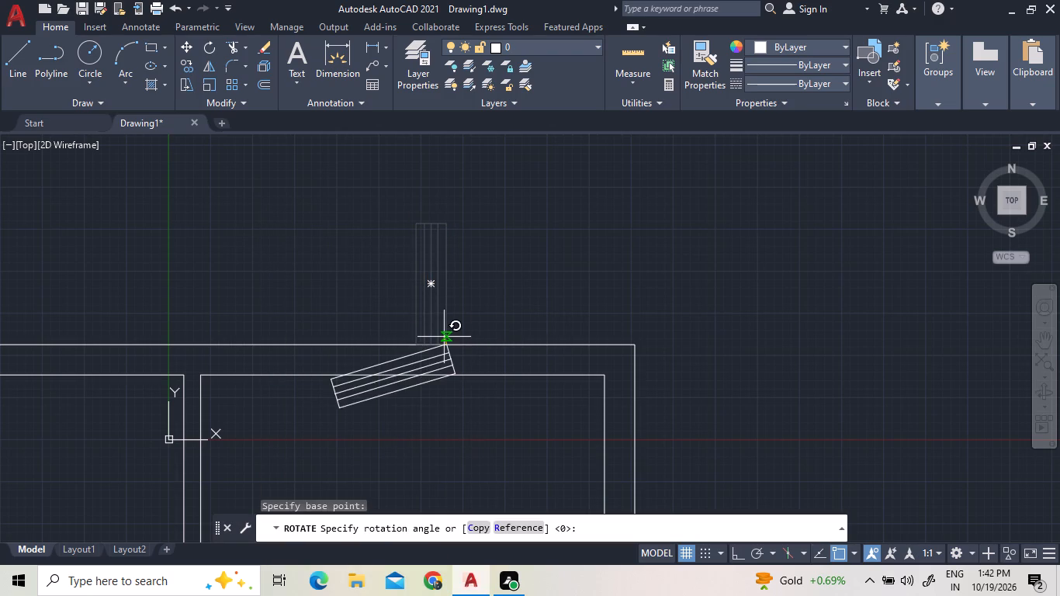
{"action": "key", "text": "F8"}
{"action": "left_click", "coordinate": [445, 331]}
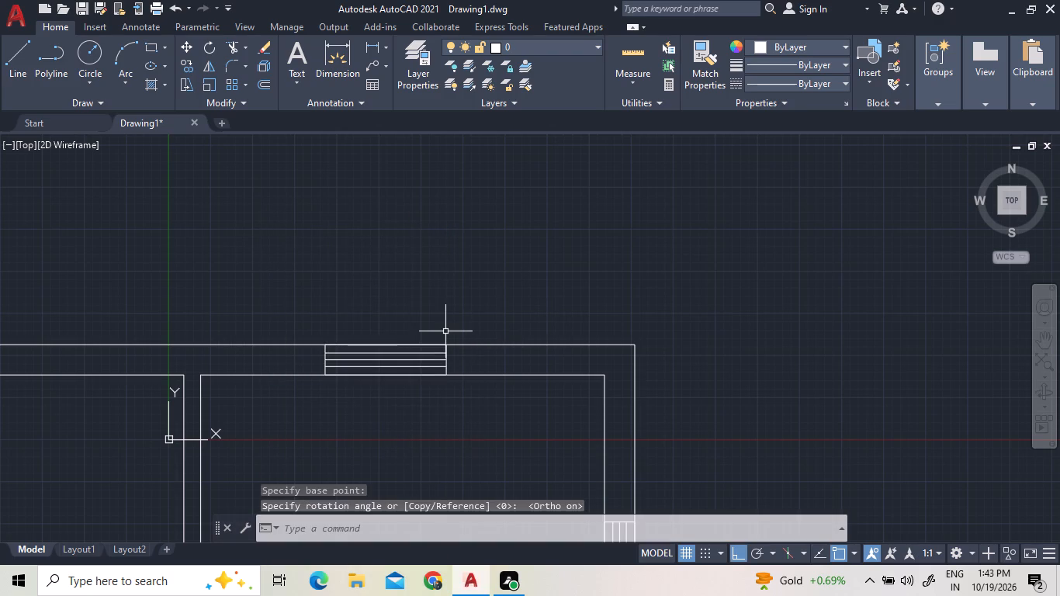
{"action": "scroll", "coordinate": [429, 353], "scroll_direction": "up", "scroll_amount": 4}
{"action": "scroll", "coordinate": [518, 297], "scroll_direction": "up", "scroll_amount": 4}
{"action": "scroll", "coordinate": [525, 299], "scroll_direction": "down", "scroll_amount": 3}
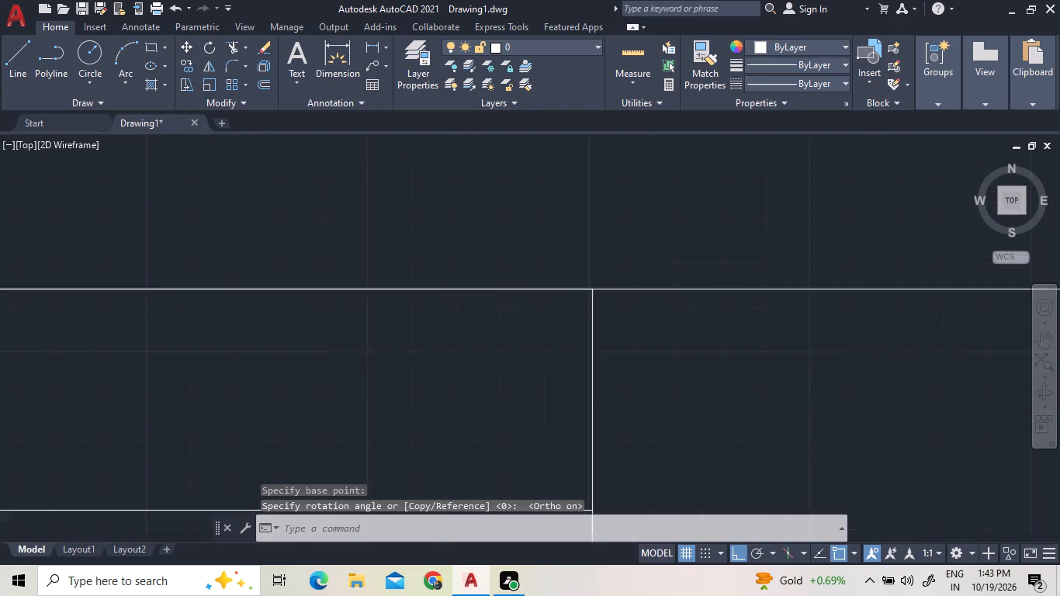
{"action": "scroll", "coordinate": [525, 299], "scroll_direction": "down", "scroll_amount": 8}
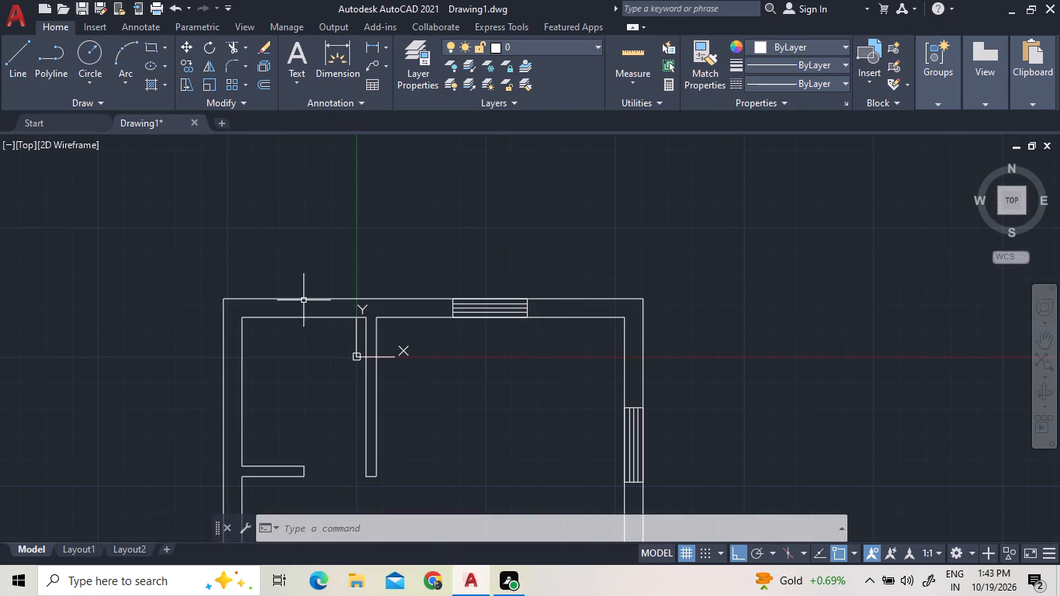
Copy the top outer wall's window about 7'-10" to the left along the wall, above the small upper-left room.
{"action": "scroll", "coordinate": [303, 300], "scroll_direction": "down", "scroll_amount": 3}
{"action": "scroll", "coordinate": [316, 307], "scroll_direction": "up", "scroll_amount": 3}
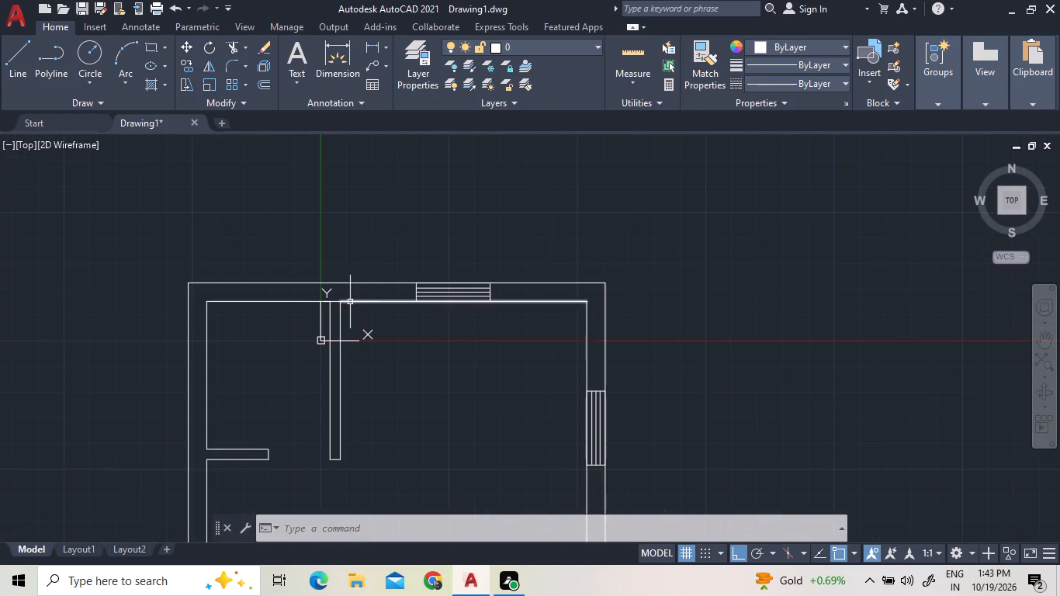
{"action": "scroll", "coordinate": [573, 279], "scroll_direction": "up", "scroll_amount": 2}
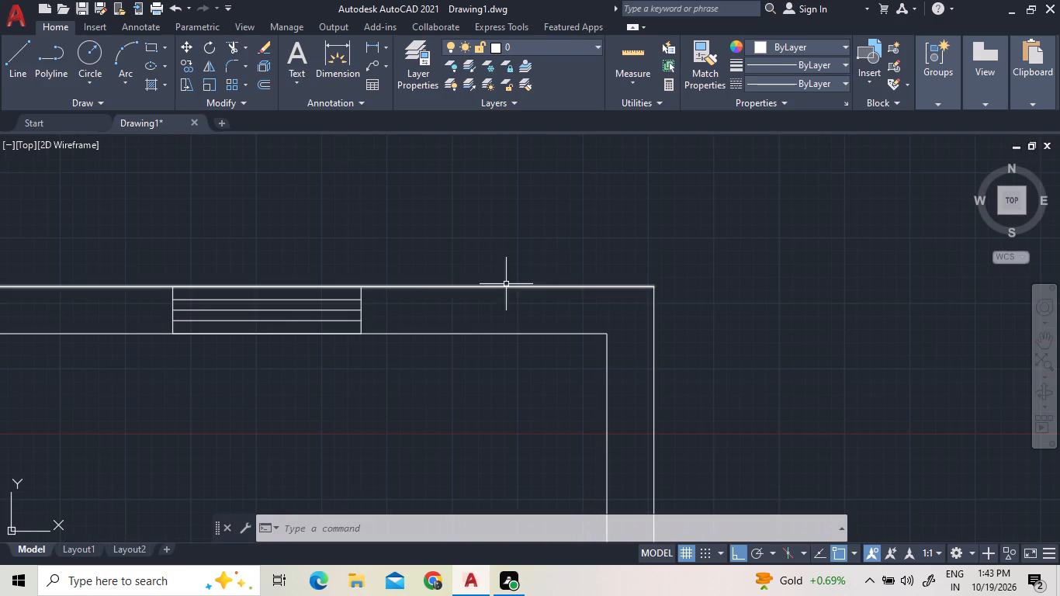
{"action": "left_click", "coordinate": [414, 328]}
{"action": "left_click", "coordinate": [196, 296]}
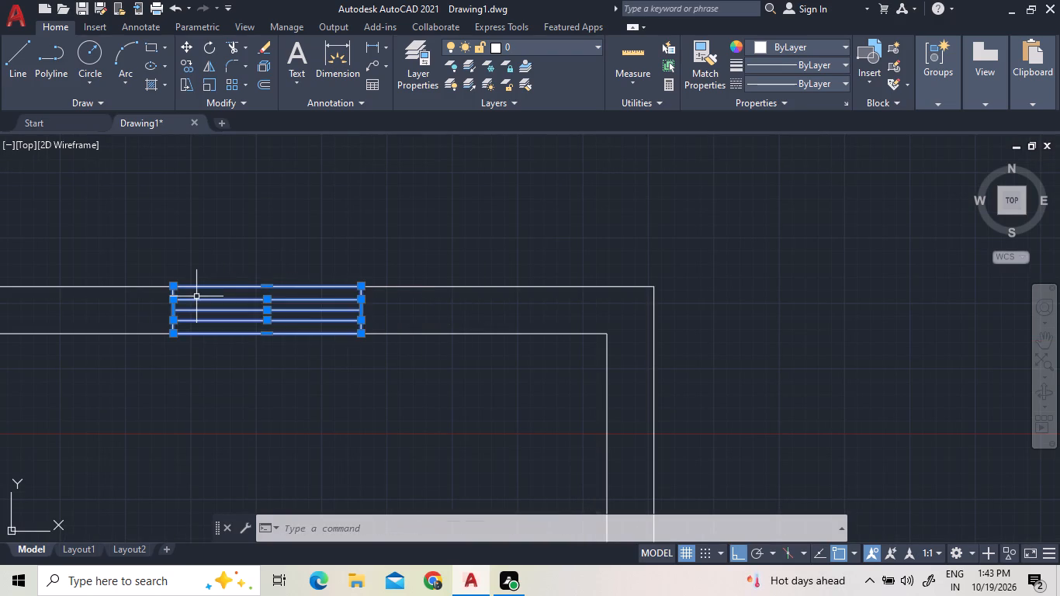
{"action": "right_click", "coordinate": [196, 296]}
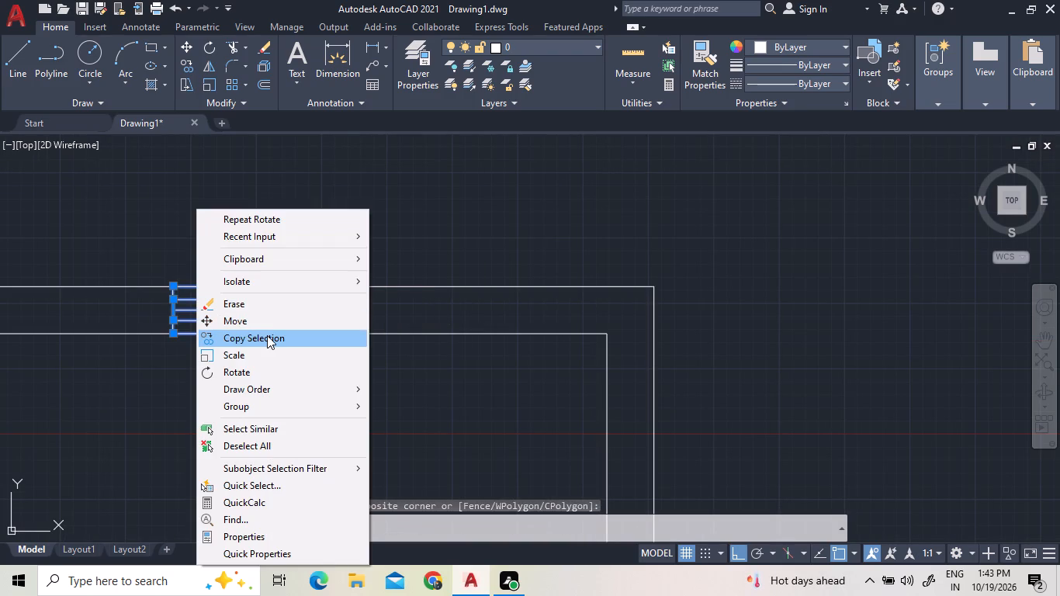
{"action": "left_click", "coordinate": [267, 335]}
{"action": "left_click", "coordinate": [171, 309]}
{"action": "scroll", "coordinate": [156, 322], "scroll_direction": "down", "scroll_amount": 2}
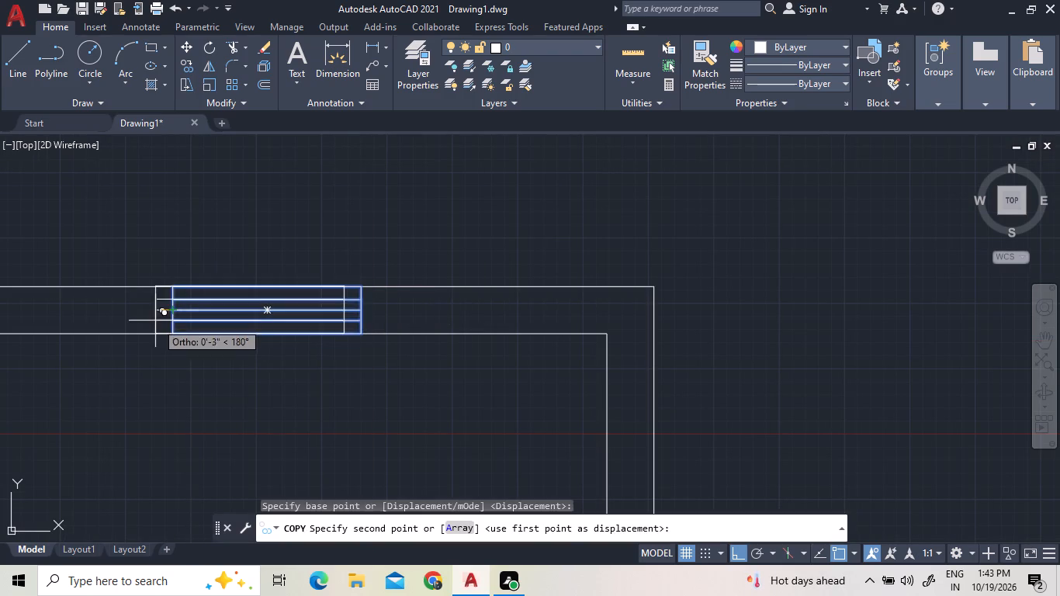
{"action": "scroll", "coordinate": [156, 322], "scroll_direction": "down", "scroll_amount": 3}
{"action": "scroll", "coordinate": [46, 324], "scroll_direction": "up", "scroll_amount": 3}
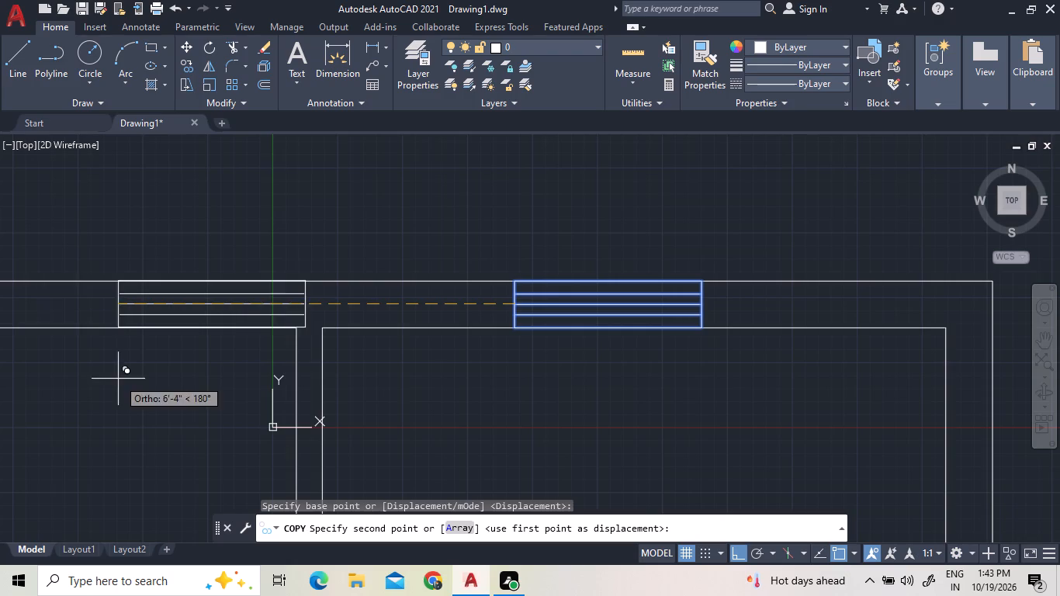
{"action": "scroll", "coordinate": [120, 380], "scroll_direction": "down", "scroll_amount": 2}
{"action": "scroll", "coordinate": [85, 348], "scroll_direction": "up", "scroll_amount": 3}
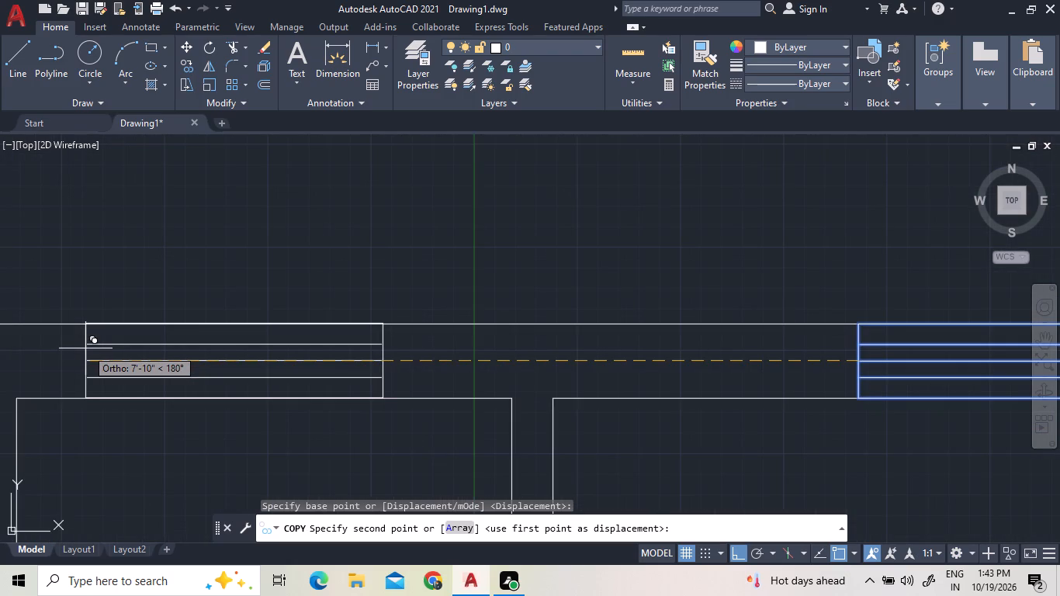
{"action": "left_click", "coordinate": [86, 346]}
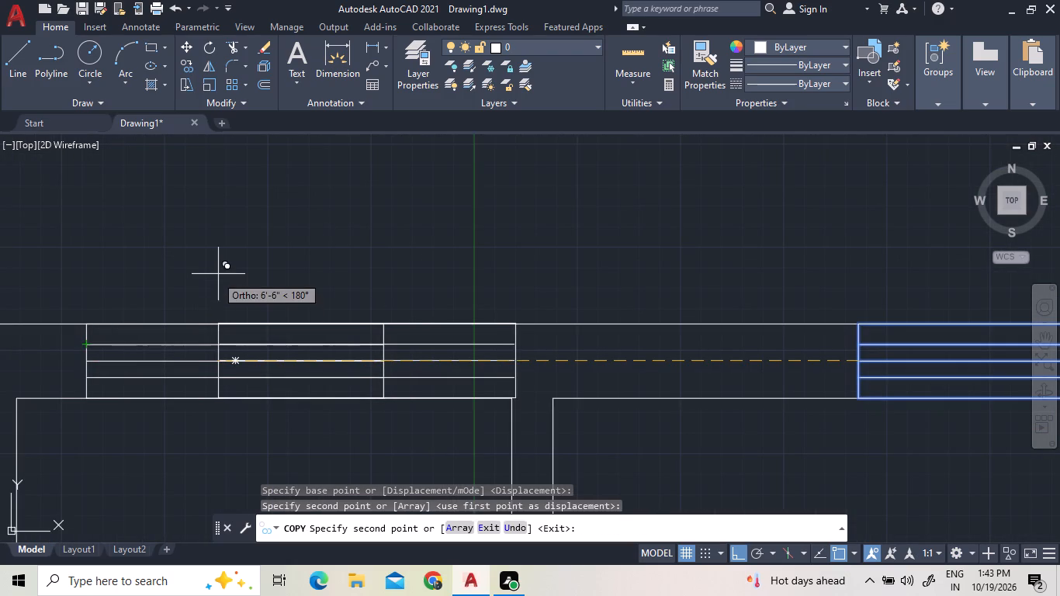
{"action": "key", "text": "Escape"}
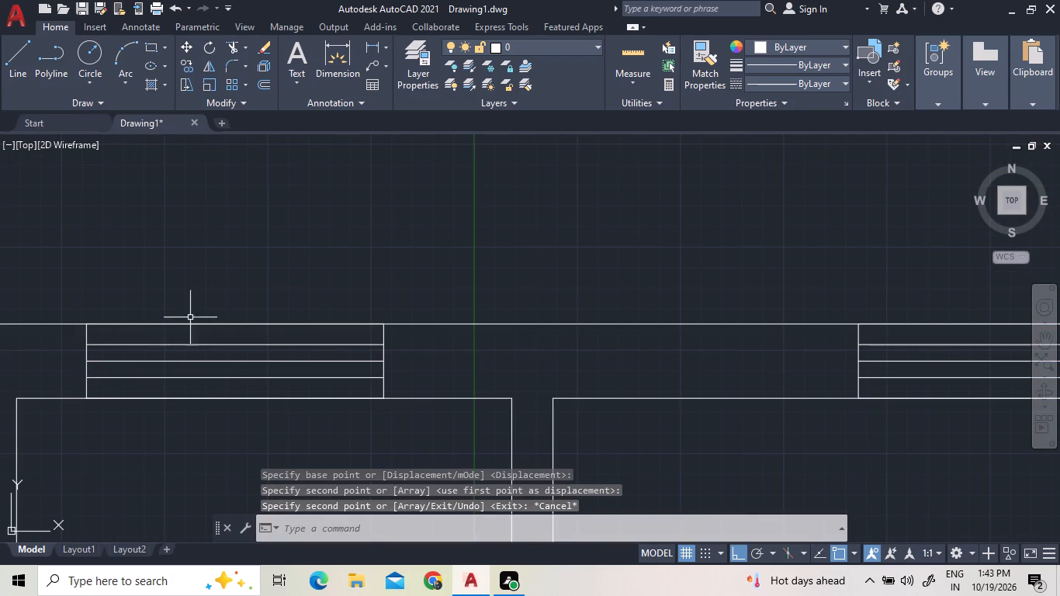
Erase the middle horizontal line of the copied window above the small upper-left room.
{"action": "left_click", "coordinate": [164, 359]}
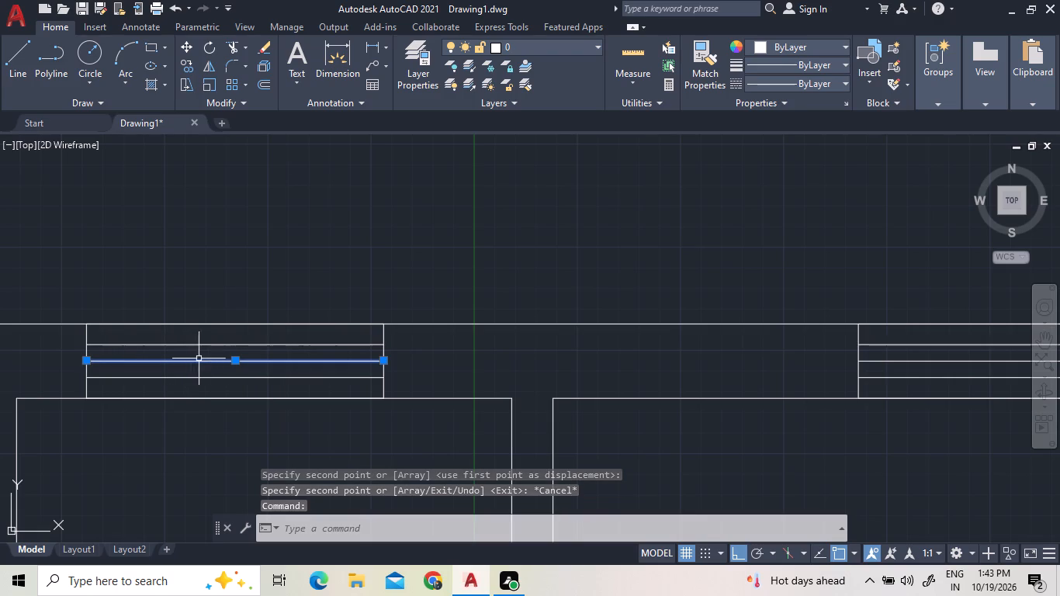
{"action": "key", "text": "Delete"}
Extend both lines of the upper vertical partition down to the cross wall, carrying the left line on to the cross wall's lower line.
{"action": "scroll", "coordinate": [289, 411], "scroll_direction": "down", "scroll_amount": 2}
{"action": "scroll", "coordinate": [248, 324], "scroll_direction": "down", "scroll_amount": 1}
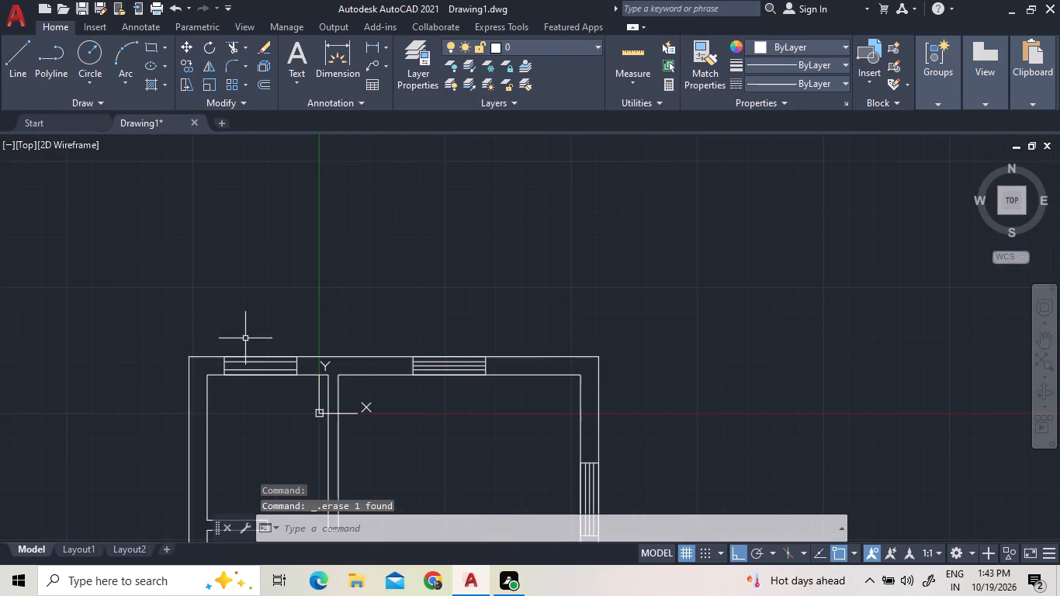
{"action": "scroll", "coordinate": [259, 359], "scroll_direction": "down", "scroll_amount": 1}
{"action": "scroll", "coordinate": [265, 421], "scroll_direction": "down", "scroll_amount": 1}
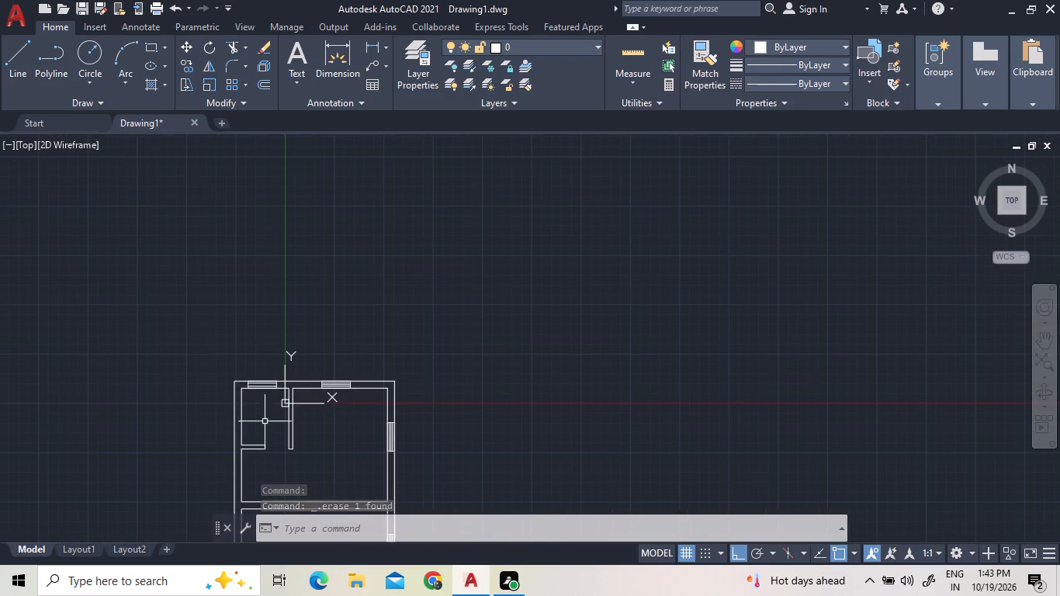
{"action": "scroll", "coordinate": [270, 418], "scroll_direction": "down", "scroll_amount": 2}
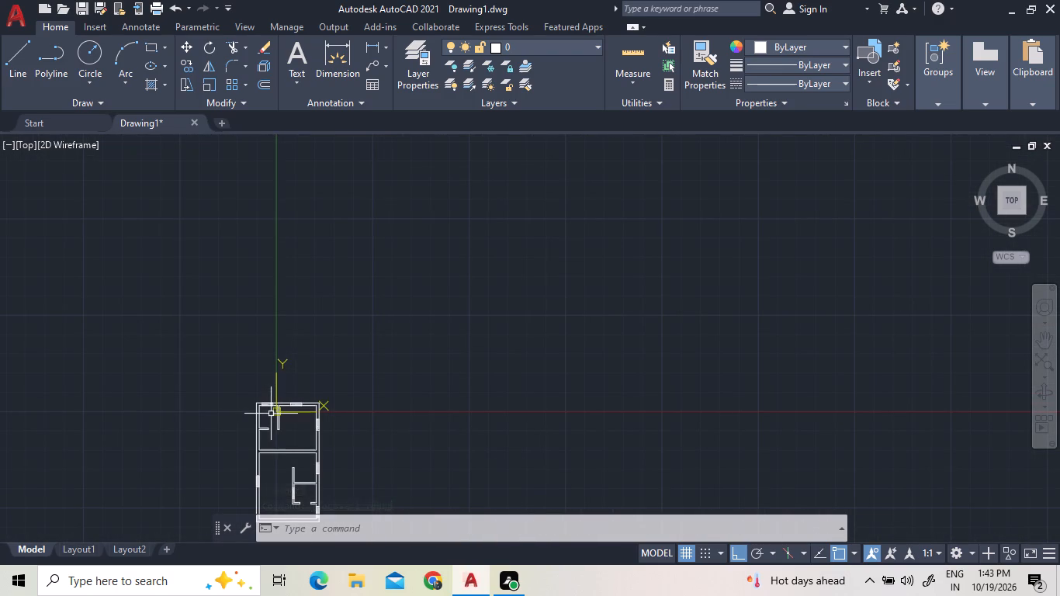
{"action": "scroll", "coordinate": [285, 481], "scroll_direction": "up", "scroll_amount": 3}
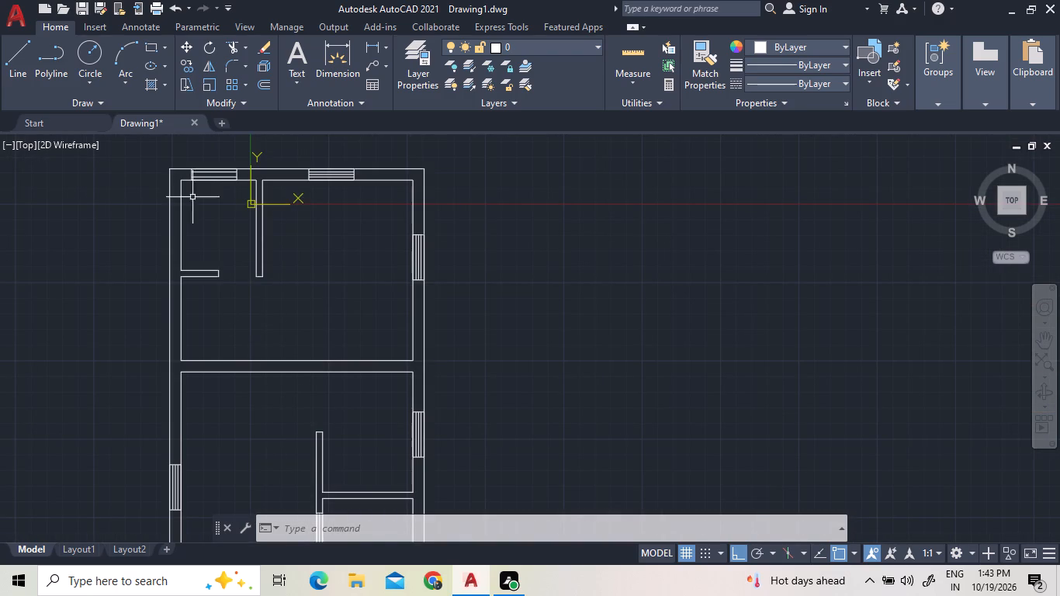
{"action": "left_click", "coordinate": [244, 50]}
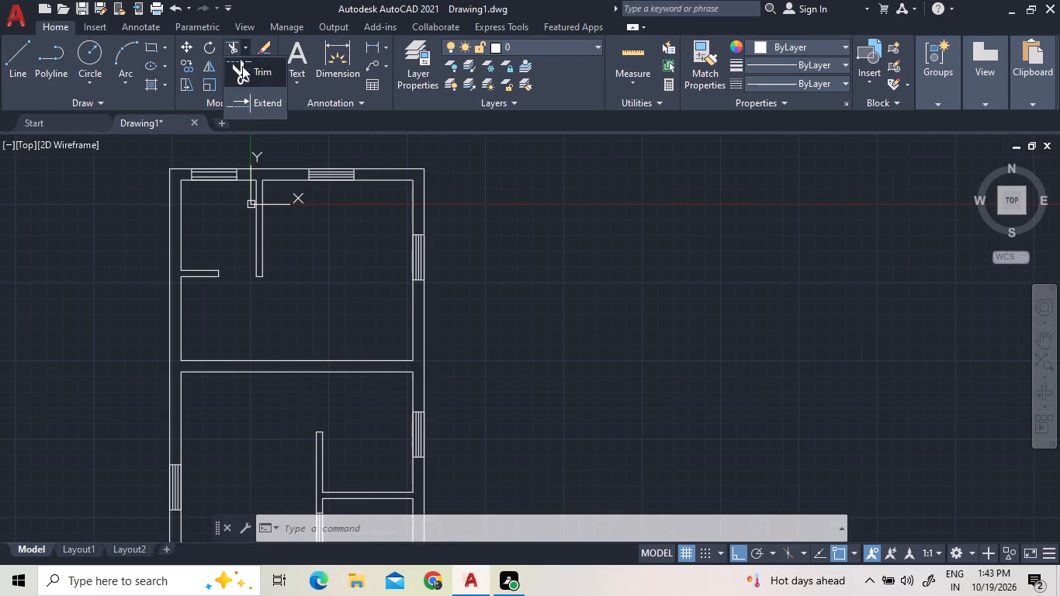
{"action": "left_click", "coordinate": [242, 107]}
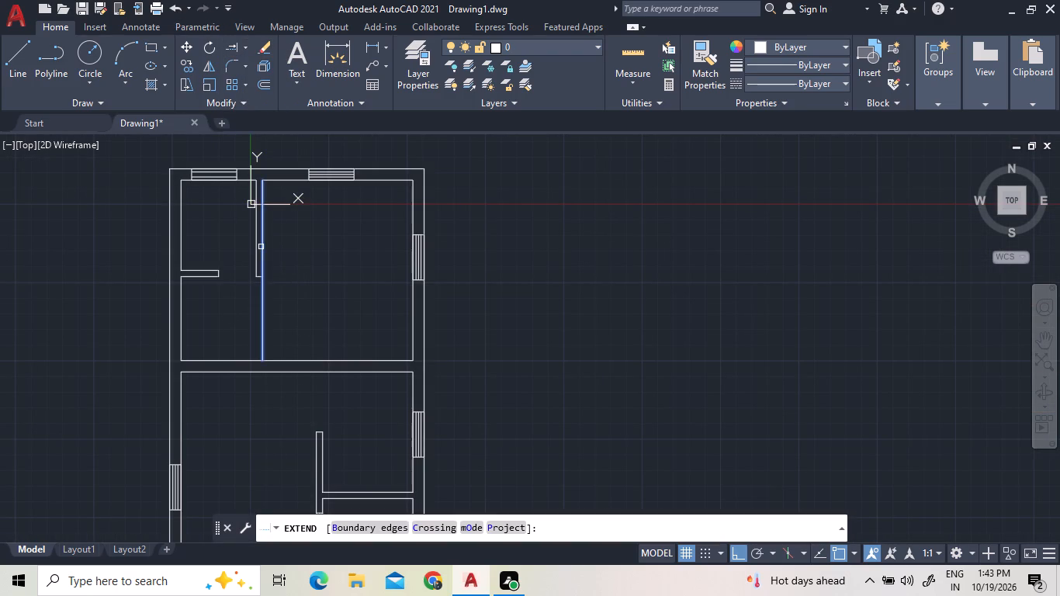
{"action": "left_click", "coordinate": [261, 247]}
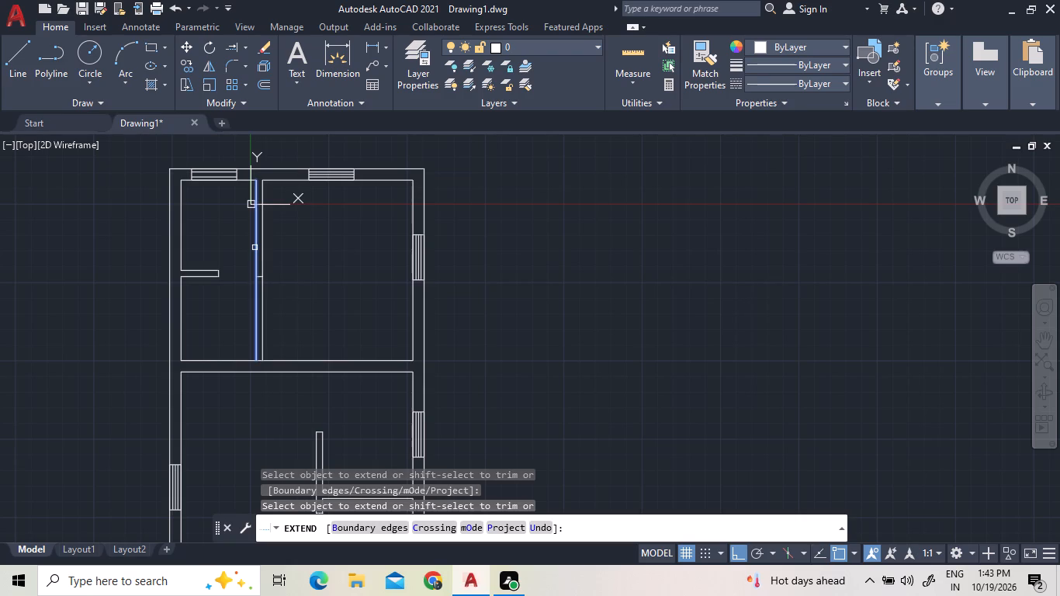
{"action": "left_click", "coordinate": [255, 248]}
{"action": "left_click", "coordinate": [255, 311]}
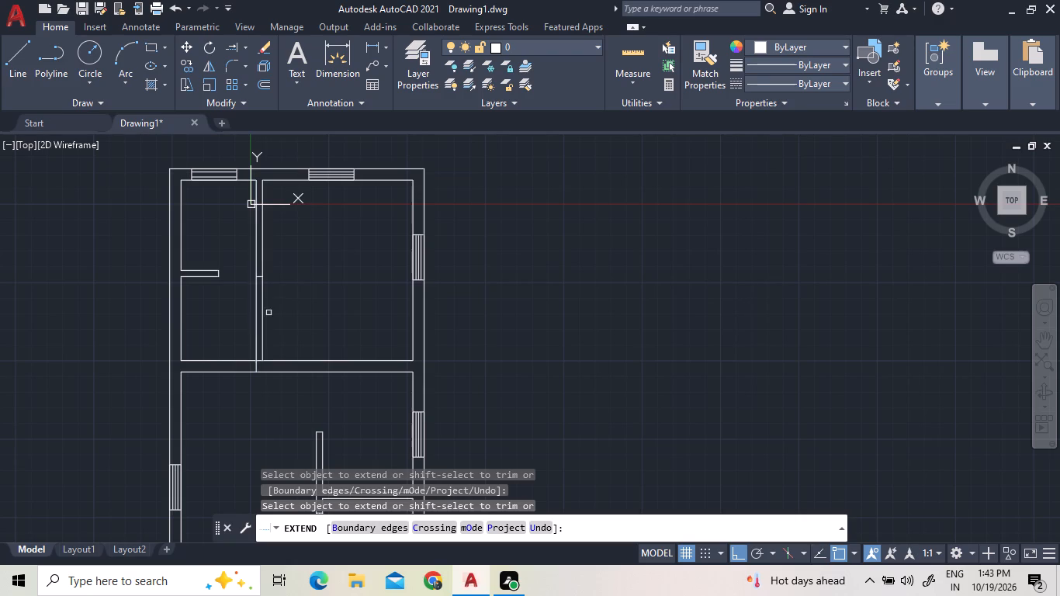
{"action": "right_click", "coordinate": [310, 300]}
{"action": "left_click", "coordinate": [334, 305]}
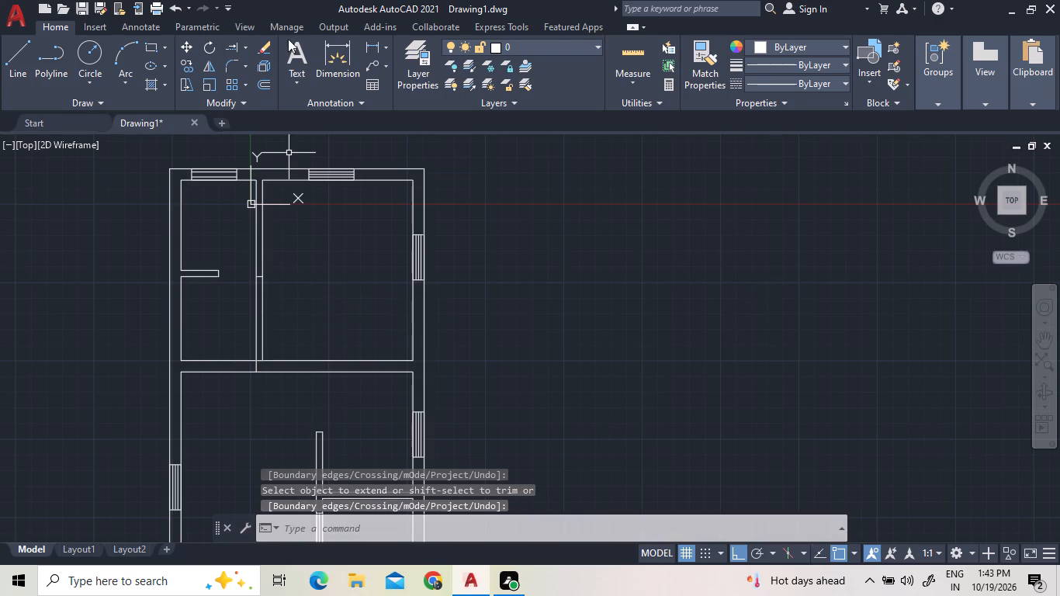
Trim the cross wall's upper line between the two partition lines and the short line across the middle of the partition.
{"action": "left_click", "coordinate": [243, 49]}
{"action": "left_click", "coordinate": [250, 69]}
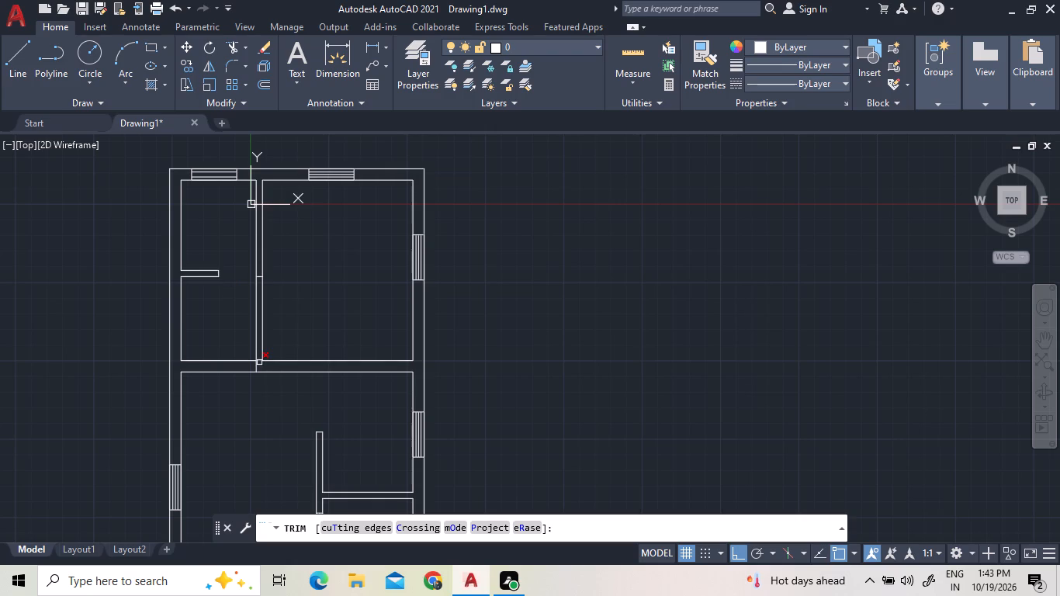
{"action": "scroll", "coordinate": [259, 361], "scroll_direction": "up", "scroll_amount": 4}
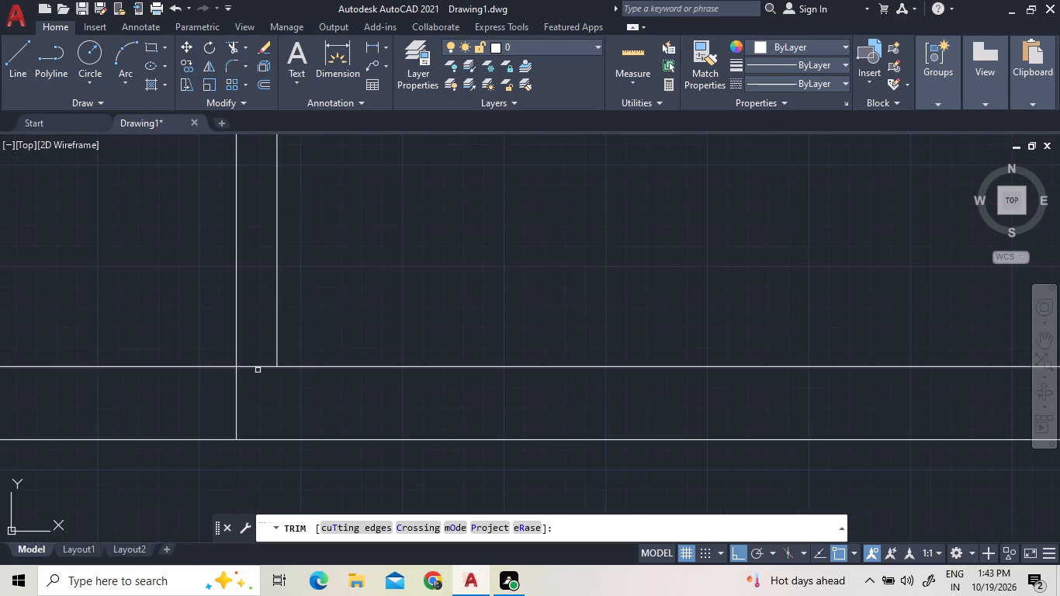
{"action": "left_click", "coordinate": [259, 366]}
{"action": "scroll", "coordinate": [291, 405], "scroll_direction": "down", "scroll_amount": 5}
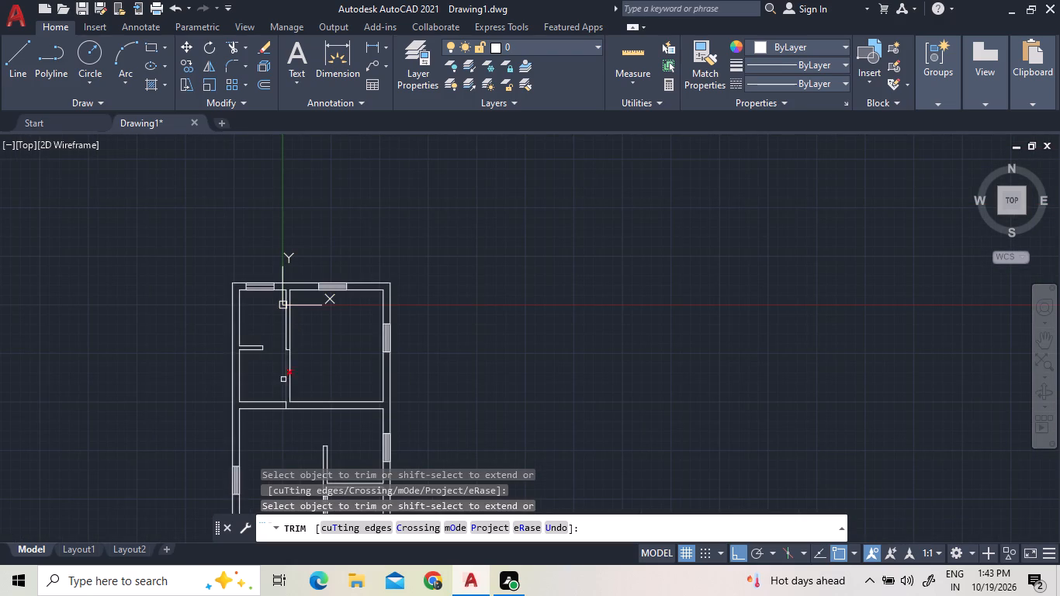
{"action": "scroll", "coordinate": [266, 333], "scroll_direction": "up", "scroll_amount": 2}
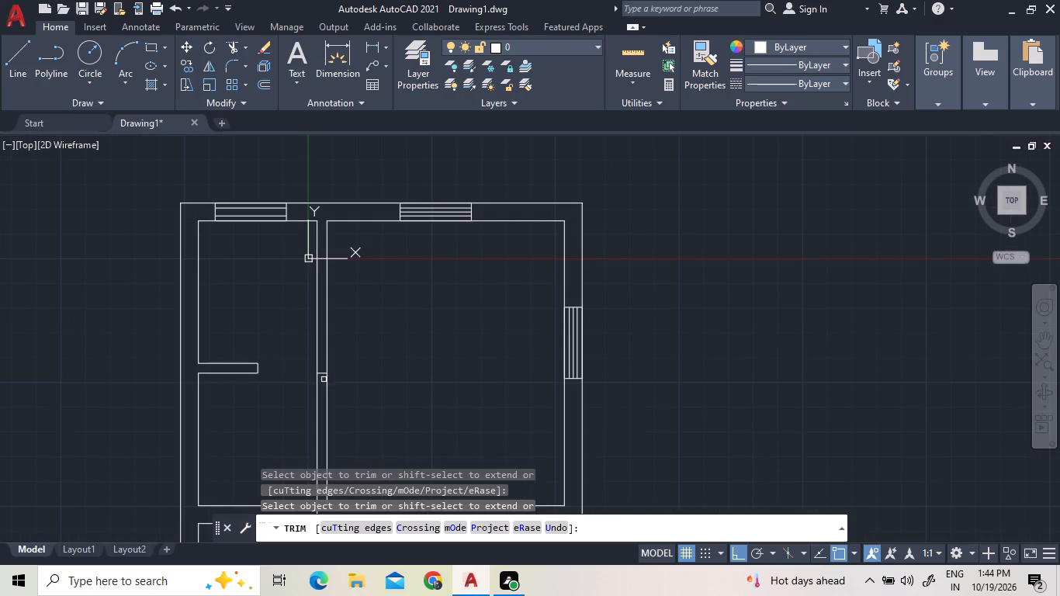
{"action": "left_click", "coordinate": [324, 372]}
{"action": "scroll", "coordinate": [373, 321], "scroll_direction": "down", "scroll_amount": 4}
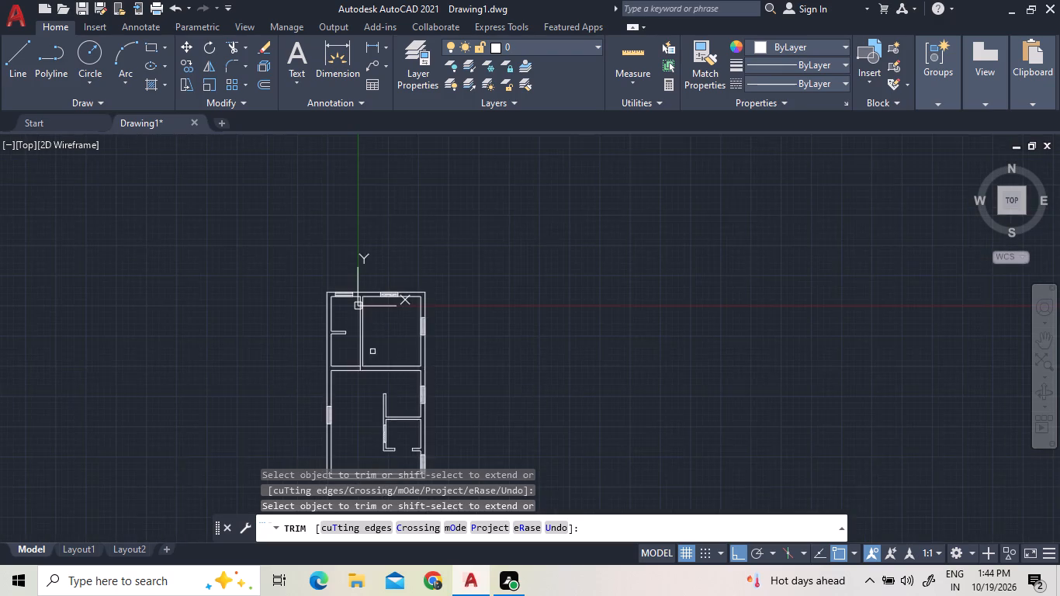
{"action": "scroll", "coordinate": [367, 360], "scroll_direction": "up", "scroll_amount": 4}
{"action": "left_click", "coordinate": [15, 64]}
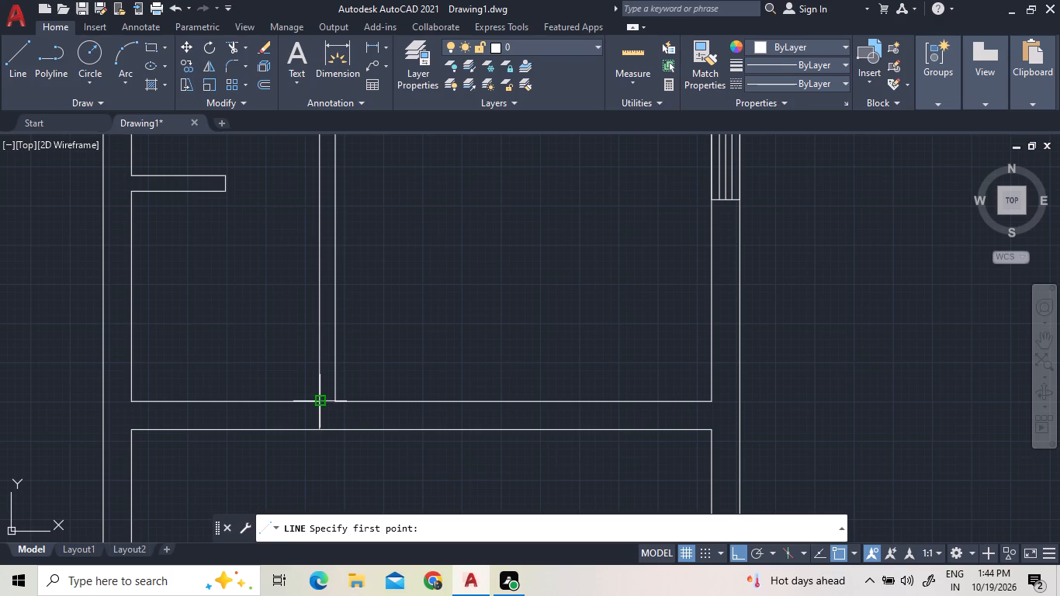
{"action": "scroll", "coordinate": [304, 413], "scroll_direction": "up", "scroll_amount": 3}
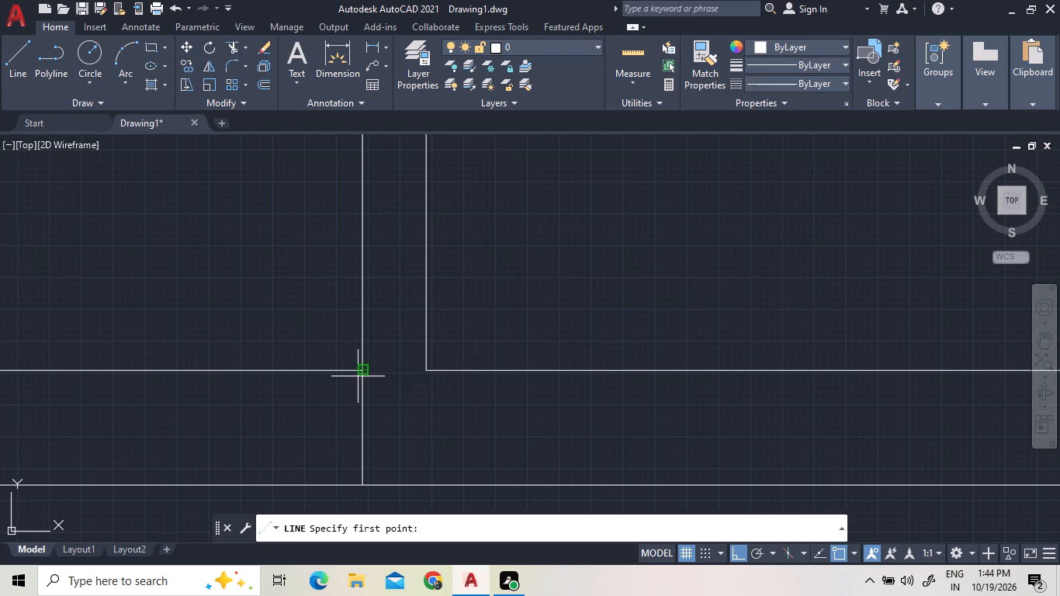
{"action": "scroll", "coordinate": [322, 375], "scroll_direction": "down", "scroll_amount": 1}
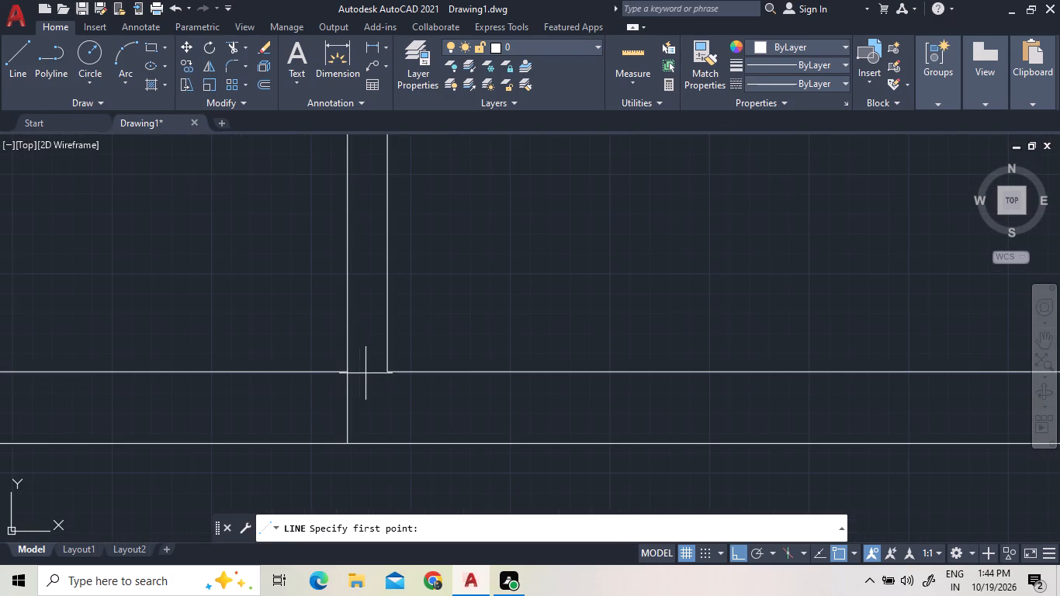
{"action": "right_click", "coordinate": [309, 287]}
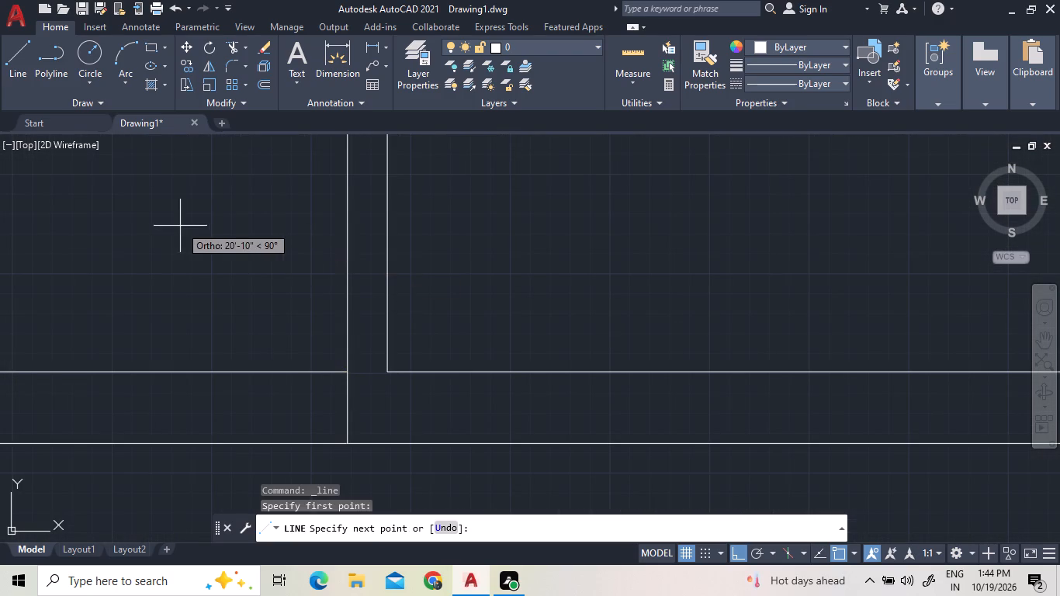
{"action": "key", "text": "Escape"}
Insert the Door - Imperial sample block against the outside of the right outer wall, between its two upper windows.
{"action": "type", "text": "tp"}
{"action": "key", "text": "Return"}
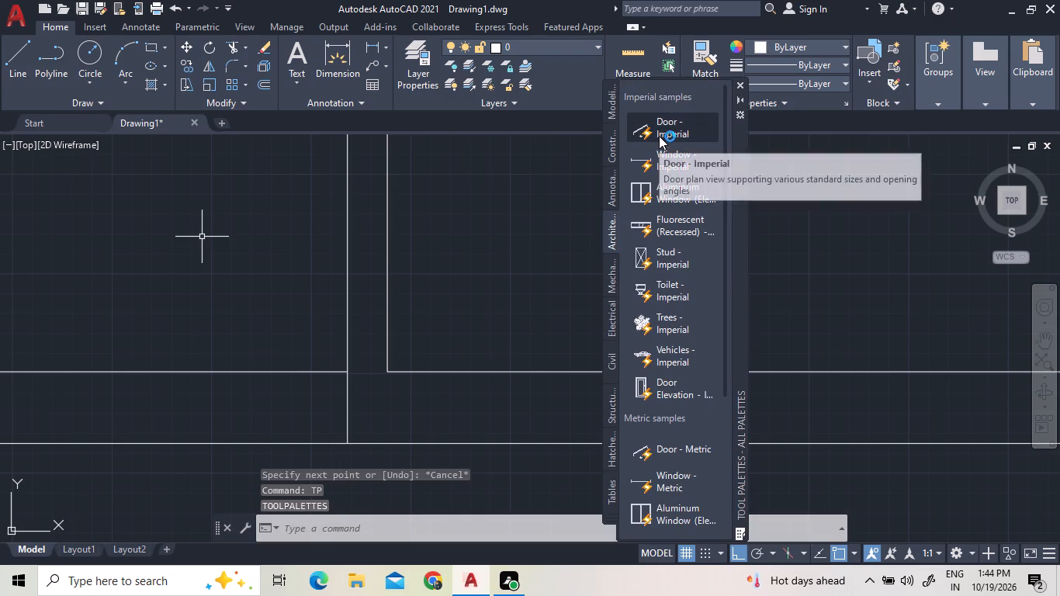
{"action": "left_click_drag", "start_coordinate": [643, 144], "coordinate": [267, 244]}
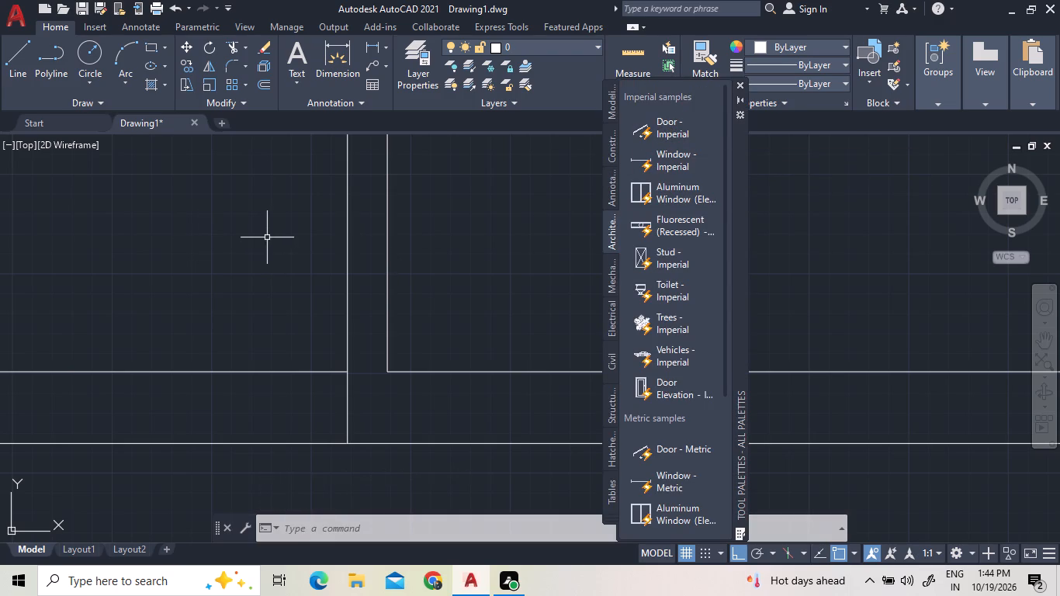
{"action": "left_click_drag", "start_coordinate": [677, 128], "coordinate": [484, 242]}
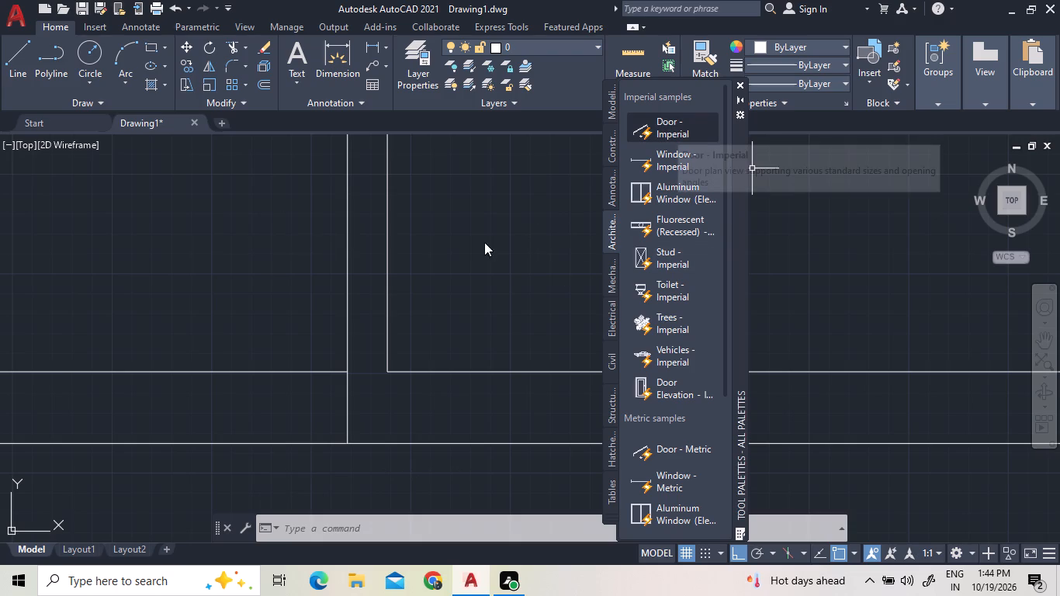
{"action": "left_click_drag", "start_coordinate": [484, 242], "coordinate": [431, 275]}
{"action": "scroll", "coordinate": [431, 289], "scroll_direction": "down", "scroll_amount": 4}
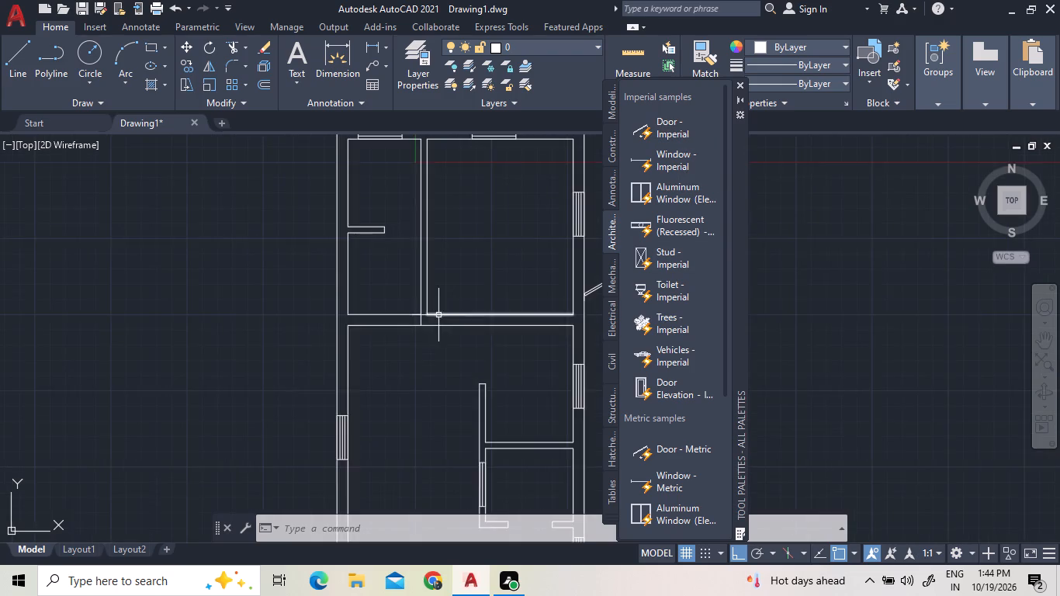
{"action": "scroll", "coordinate": [443, 326], "scroll_direction": "down", "scroll_amount": 3}
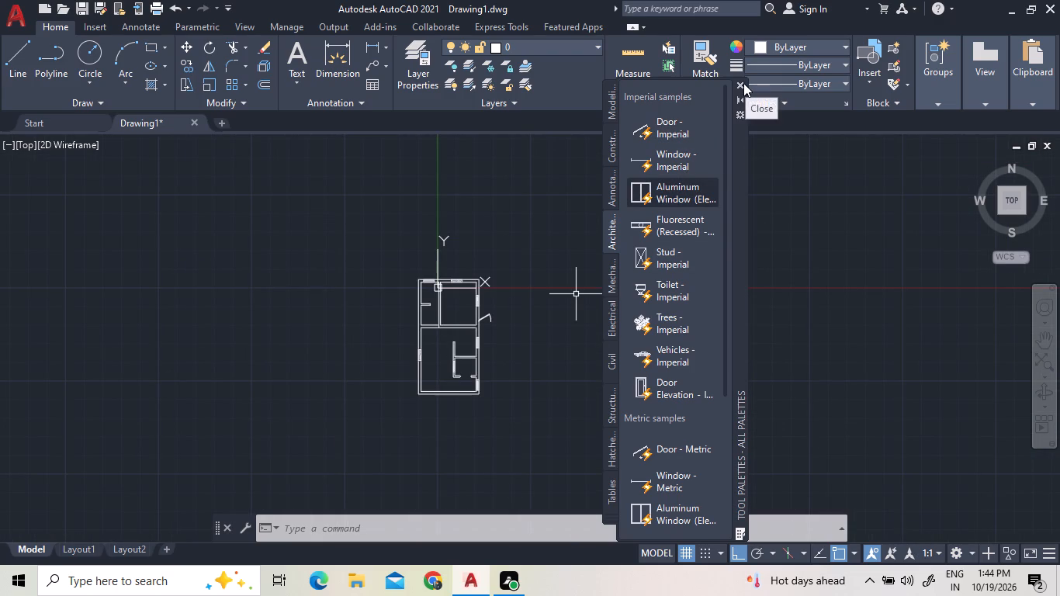
{"action": "left_click", "coordinate": [743, 83]}
Set the inserted door's opening angle to Open 90º.
{"action": "scroll", "coordinate": [489, 338], "scroll_direction": "up", "scroll_amount": 2}
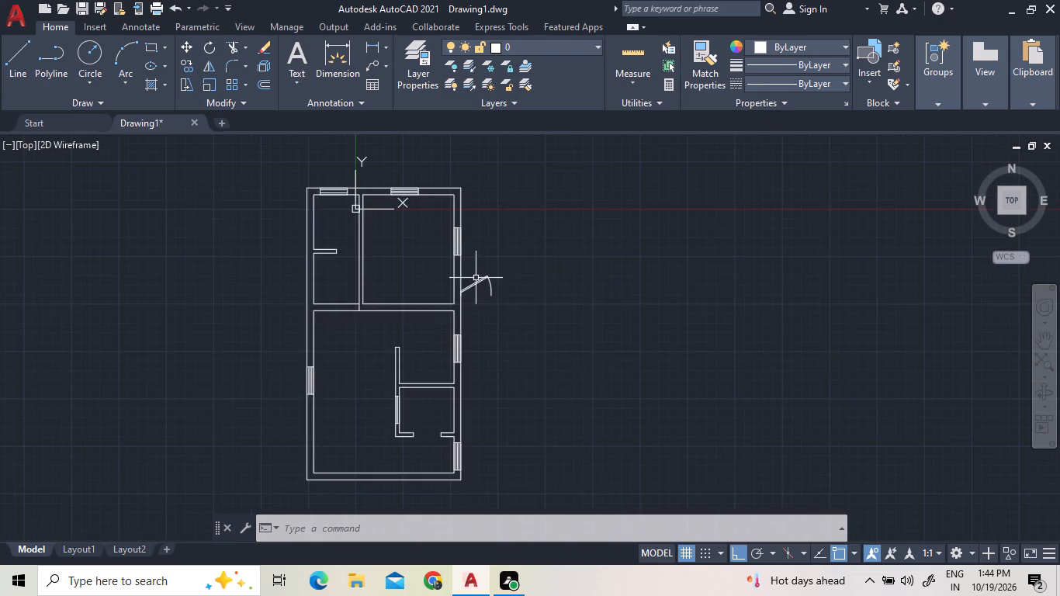
{"action": "scroll", "coordinate": [477, 260], "scroll_direction": "up", "scroll_amount": 4}
{"action": "left_click", "coordinate": [528, 351]}
{"action": "left_click", "coordinate": [422, 255]}
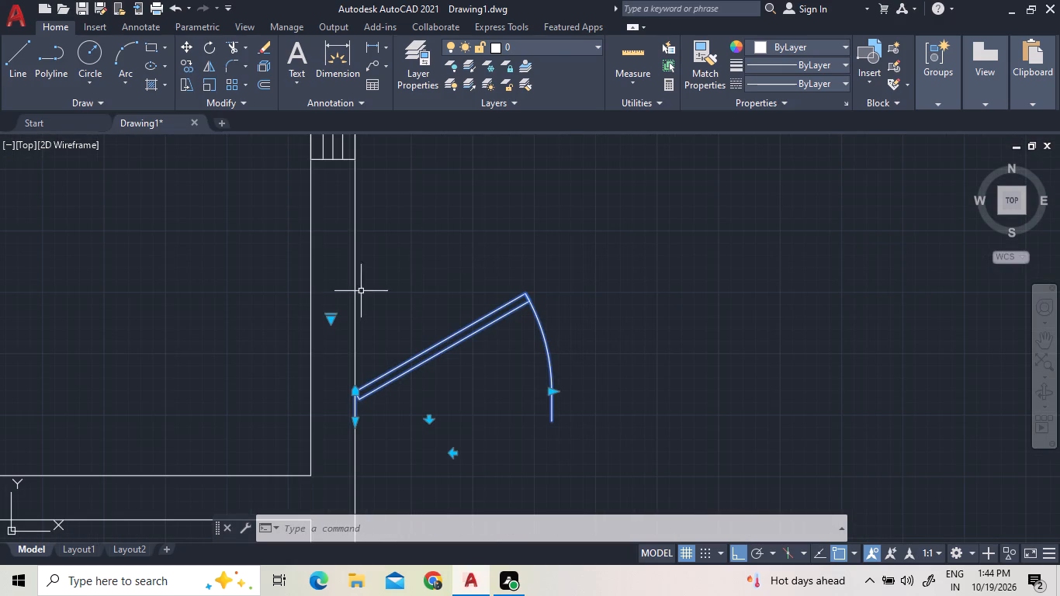
{"action": "left_click", "coordinate": [328, 322]}
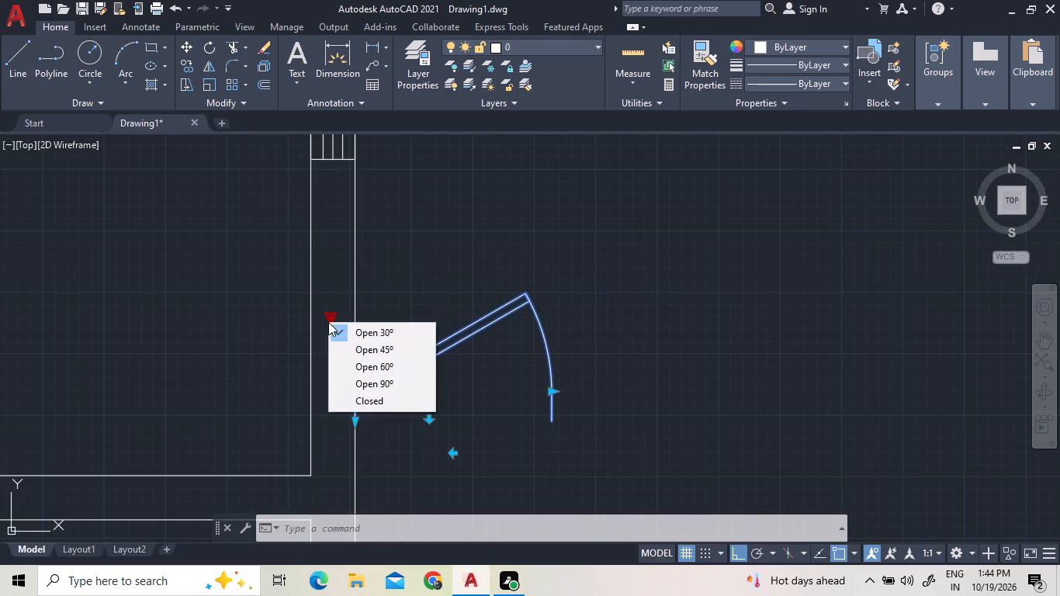
{"action": "left_click", "coordinate": [347, 376]}
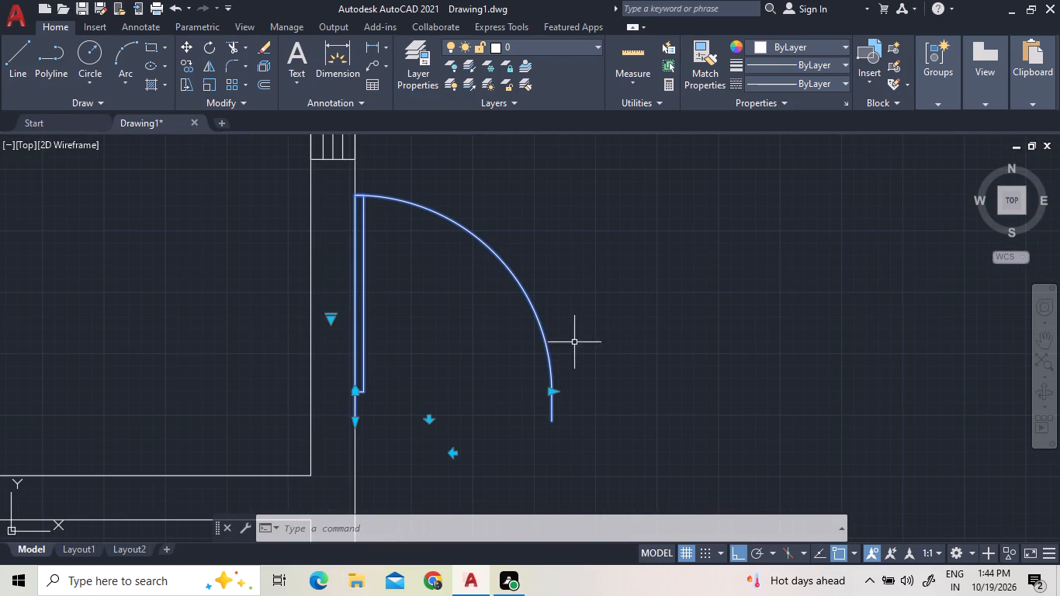
Measure the door's leaf length and swing arc radius.
{"action": "left_click", "coordinate": [627, 52]}
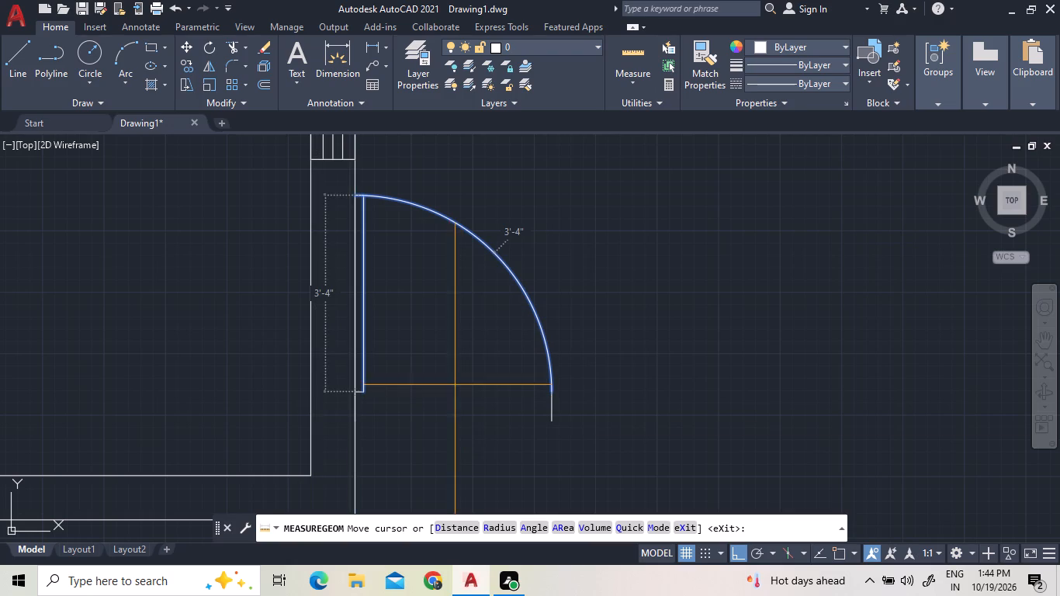
{"action": "right_click", "coordinate": [602, 284]}
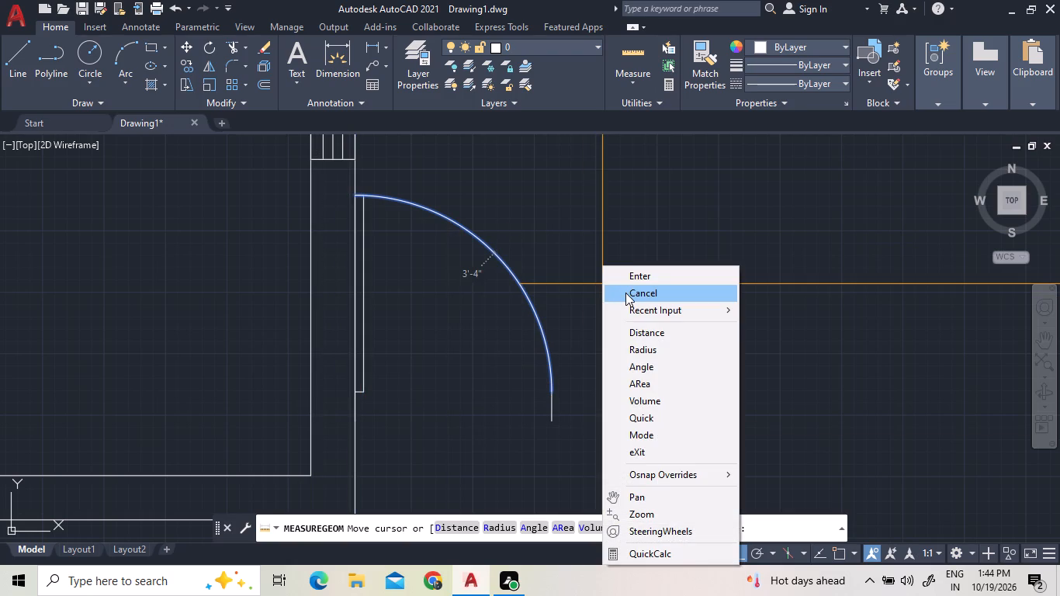
{"action": "left_click", "coordinate": [625, 293]}
Try the door's flip directions and leave it mirrored horizontally, with the leaf hinged at the end away from the outer wall.
{"action": "left_click", "coordinate": [596, 314]}
{"action": "left_click", "coordinate": [433, 297]}
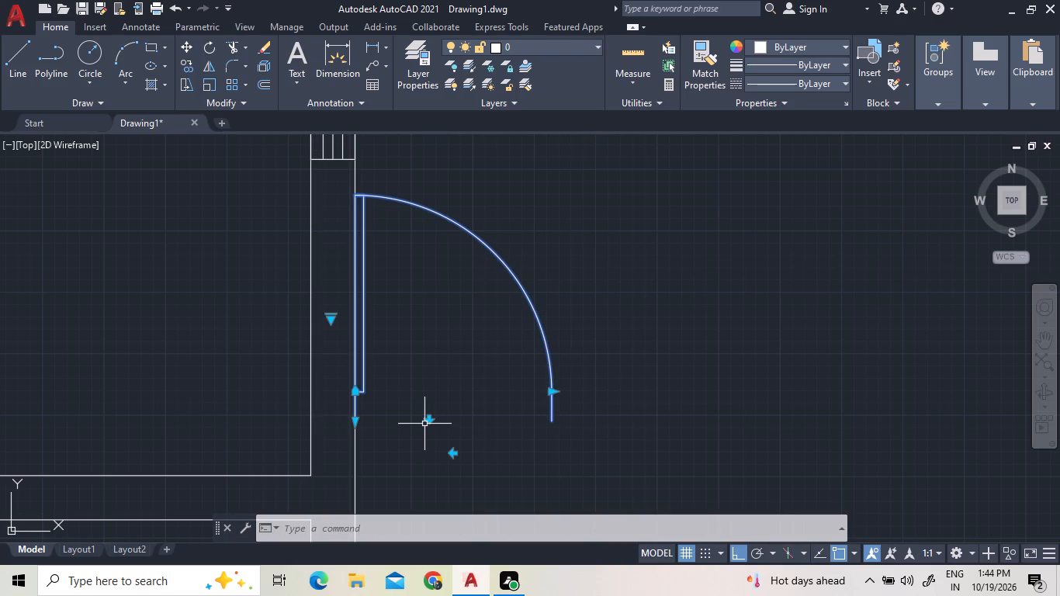
{"action": "left_click", "coordinate": [452, 451]}
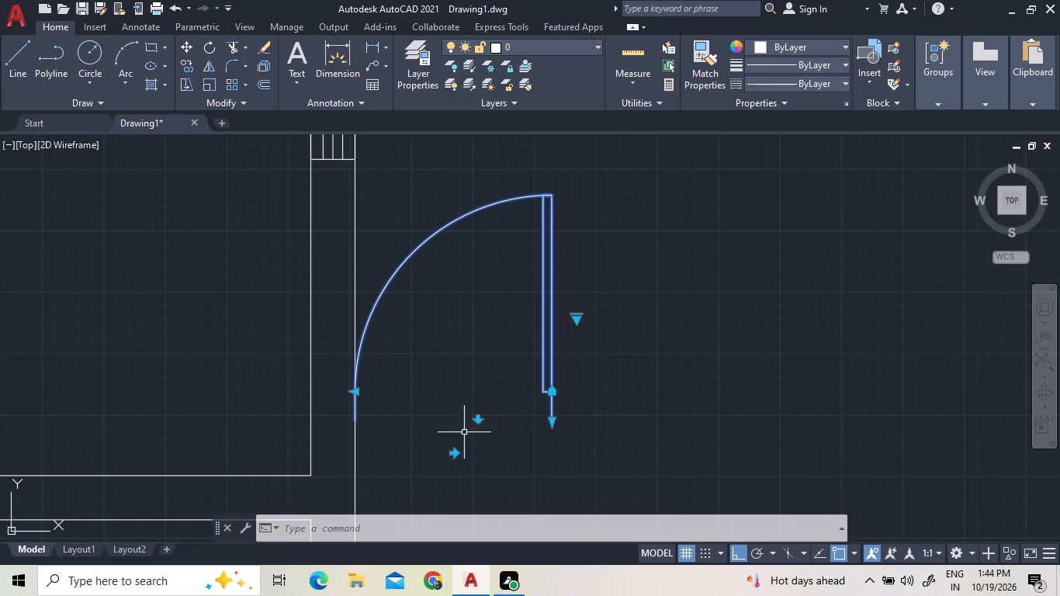
{"action": "left_click", "coordinate": [479, 418]}
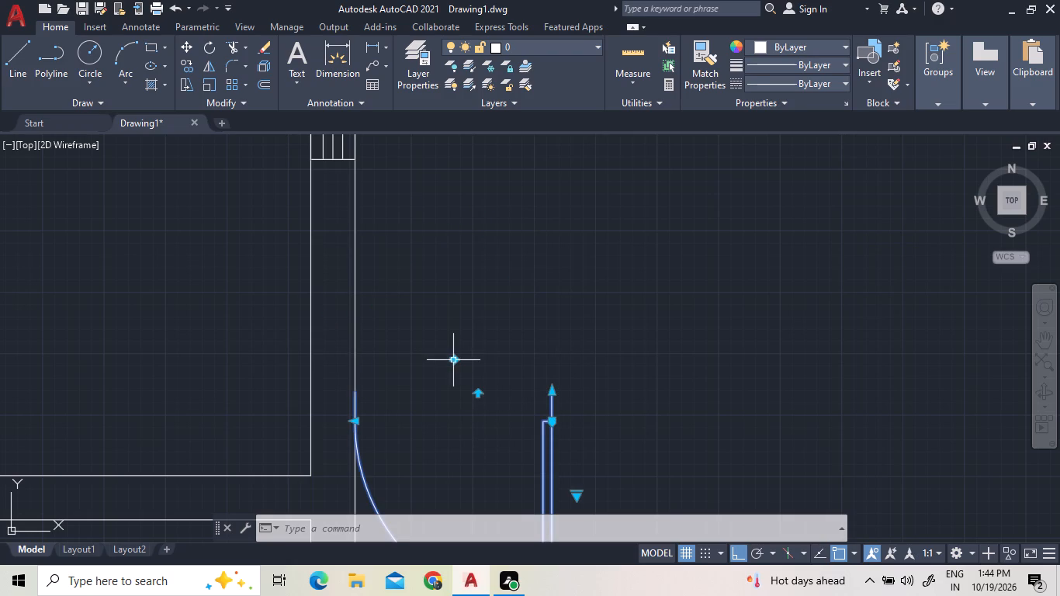
{"action": "left_click", "coordinate": [454, 359]}
{"action": "left_click", "coordinate": [428, 393]}
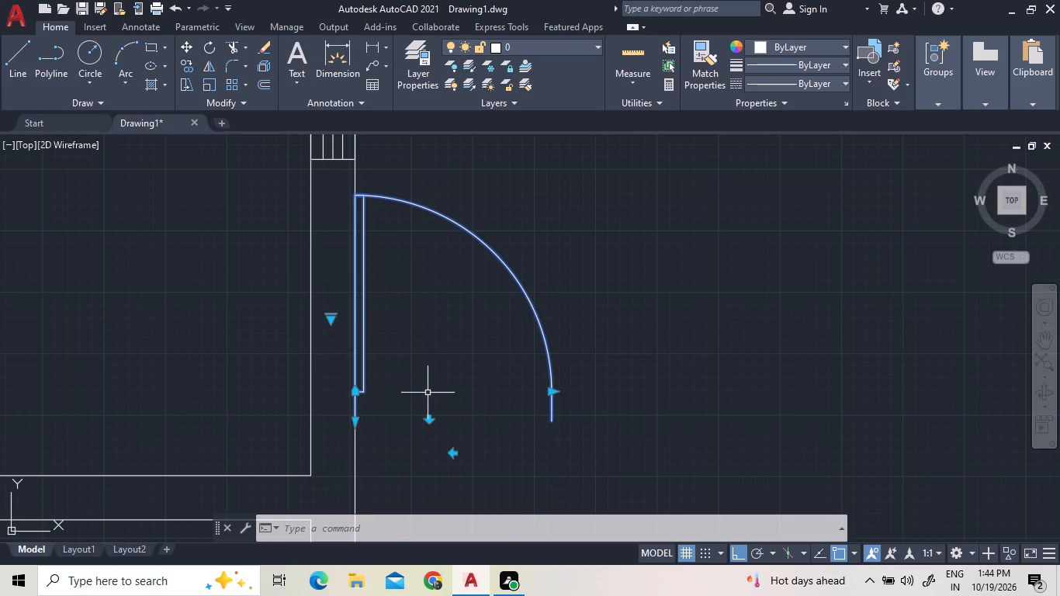
{"action": "left_click", "coordinate": [453, 456]}
Rotate the door 90° counterclockwise about the lower end of its hinge-side jamb.
{"action": "right_click", "coordinate": [507, 331]}
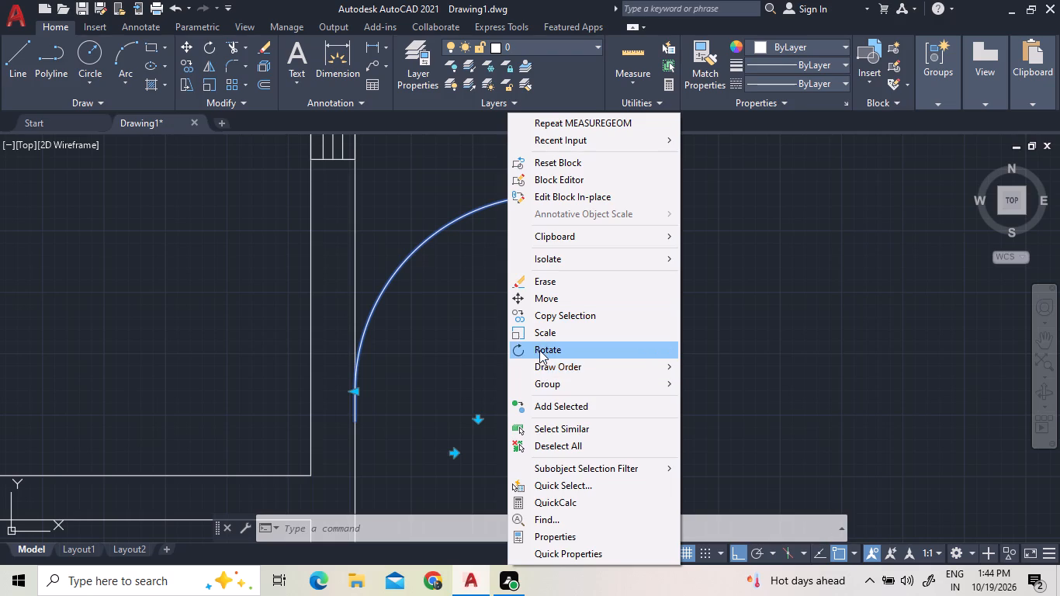
{"action": "left_click", "coordinate": [539, 350]}
{"action": "left_click", "coordinate": [553, 418]}
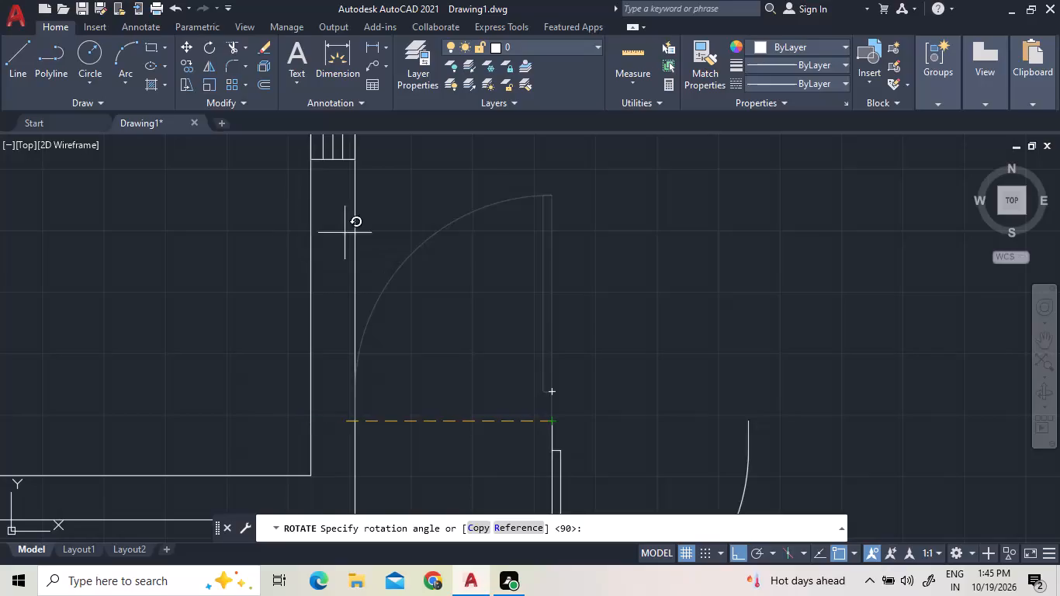
{"action": "left_click", "coordinate": [620, 253]}
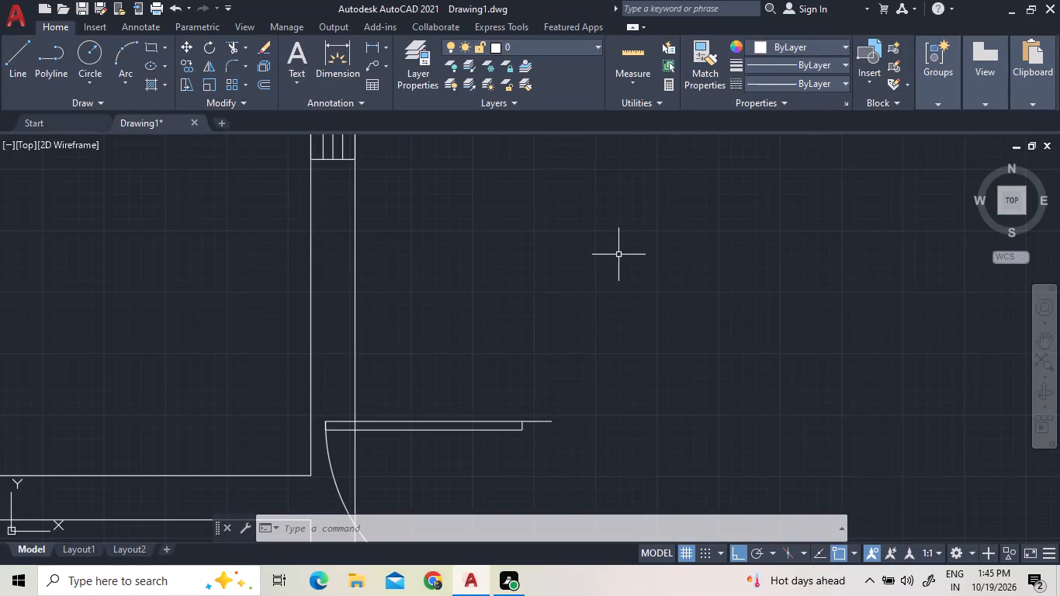
Flip the rotated door in both directions so its leaf points away from the house along the lower edge, with the arc above it.
{"action": "left_click", "coordinate": [520, 420]}
{"action": "scroll", "coordinate": [516, 388], "scroll_direction": "down", "scroll_amount": 3}
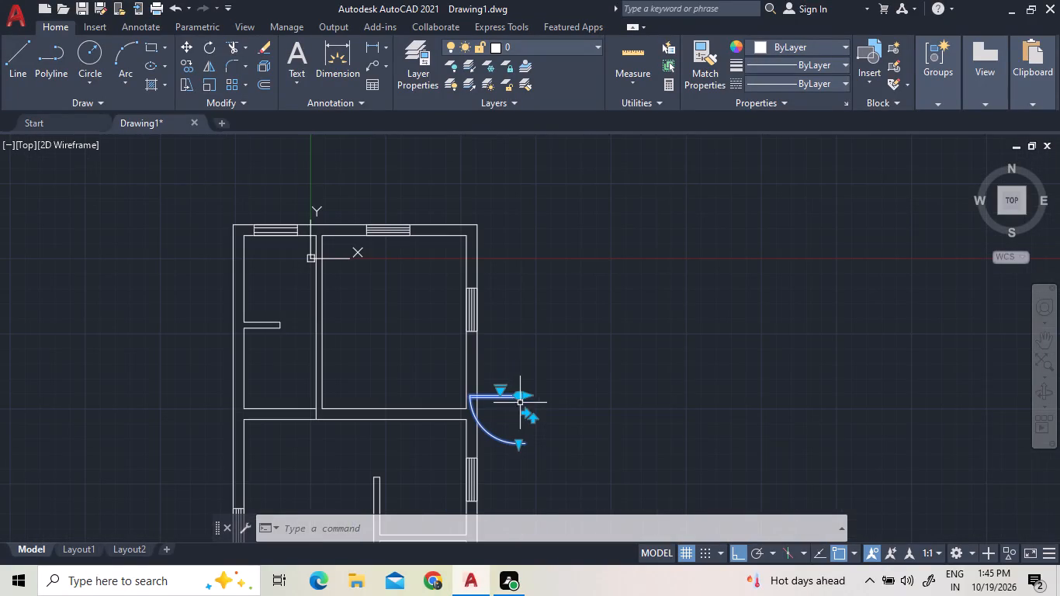
{"action": "left_click", "coordinate": [525, 412]}
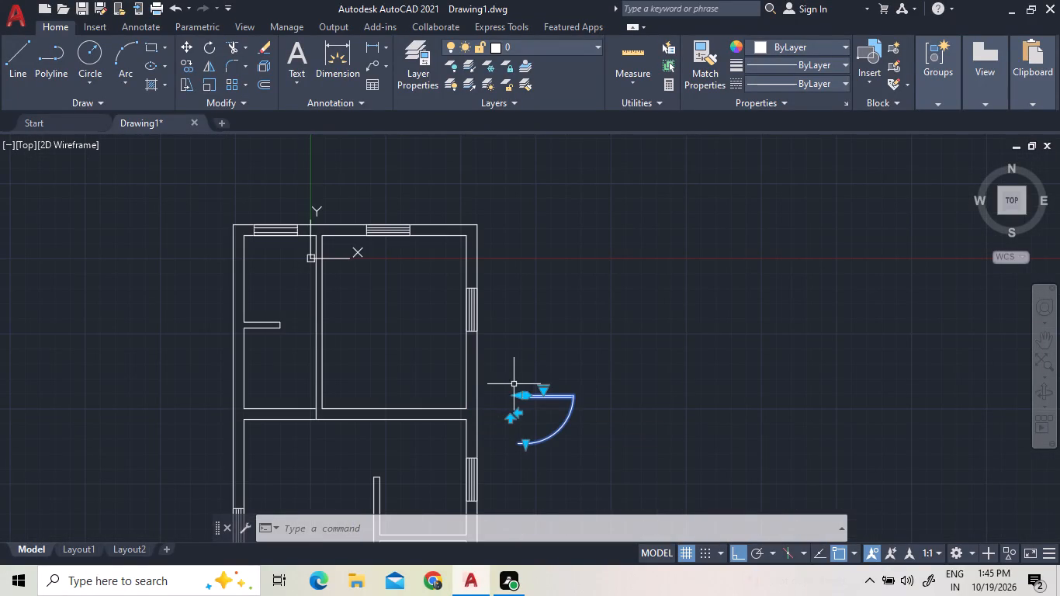
{"action": "scroll", "coordinate": [519, 412], "scroll_direction": "up", "scroll_amount": 1}
{"action": "left_click", "coordinate": [505, 420]}
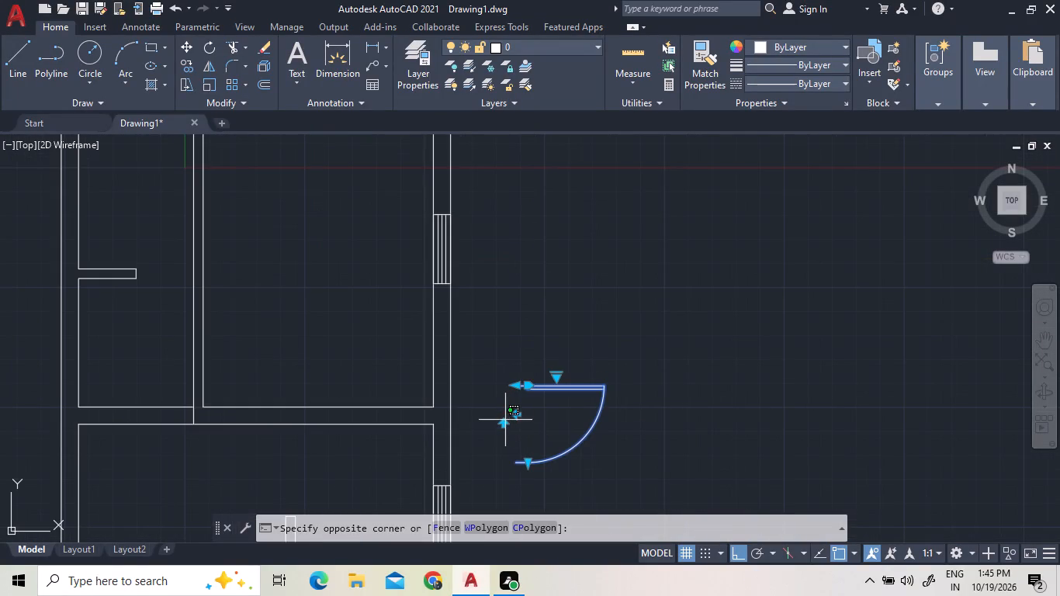
{"action": "left_click", "coordinate": [503, 423]}
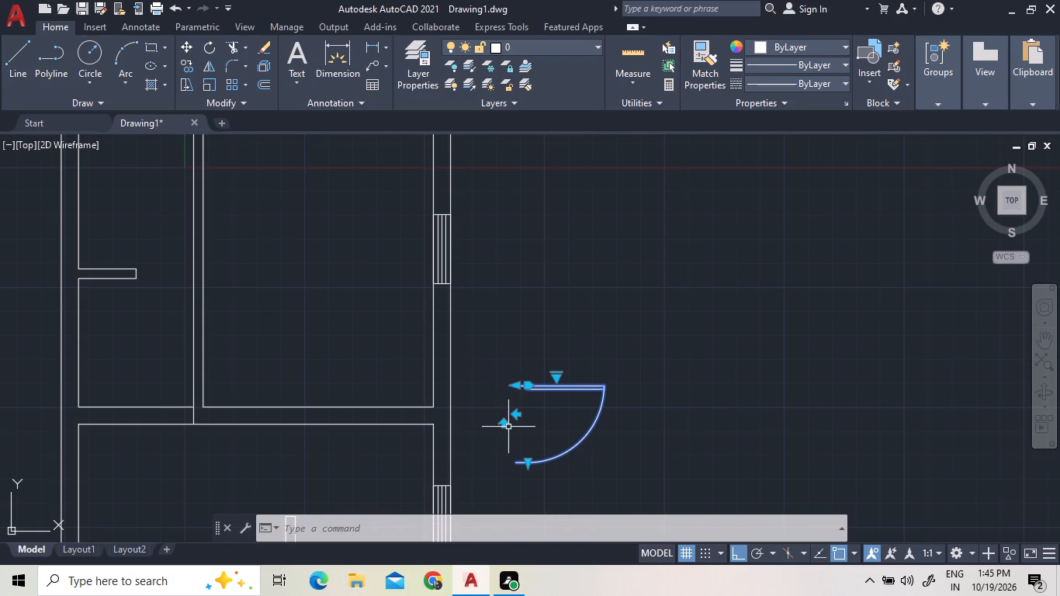
{"action": "left_click", "coordinate": [505, 422]}
With Ortho off, move the door by its hinge-side jamb's outer end to where the upper partition's left line meets the cross wall's upper line.
{"action": "right_click", "coordinate": [563, 362]}
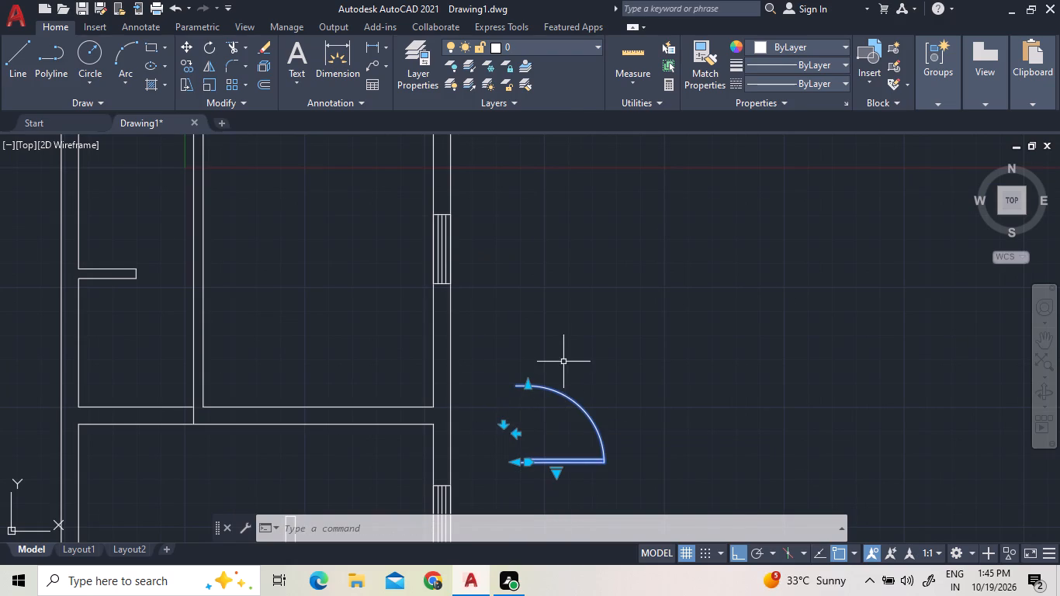
{"action": "left_click", "coordinate": [608, 300]}
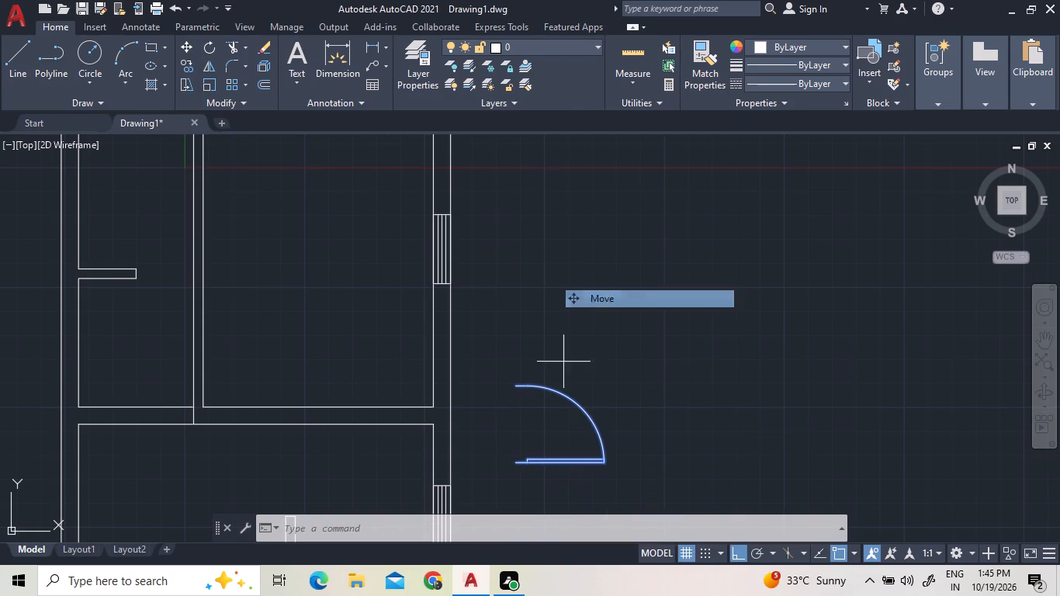
{"action": "scroll", "coordinate": [518, 481], "scroll_direction": "up", "scroll_amount": 1}
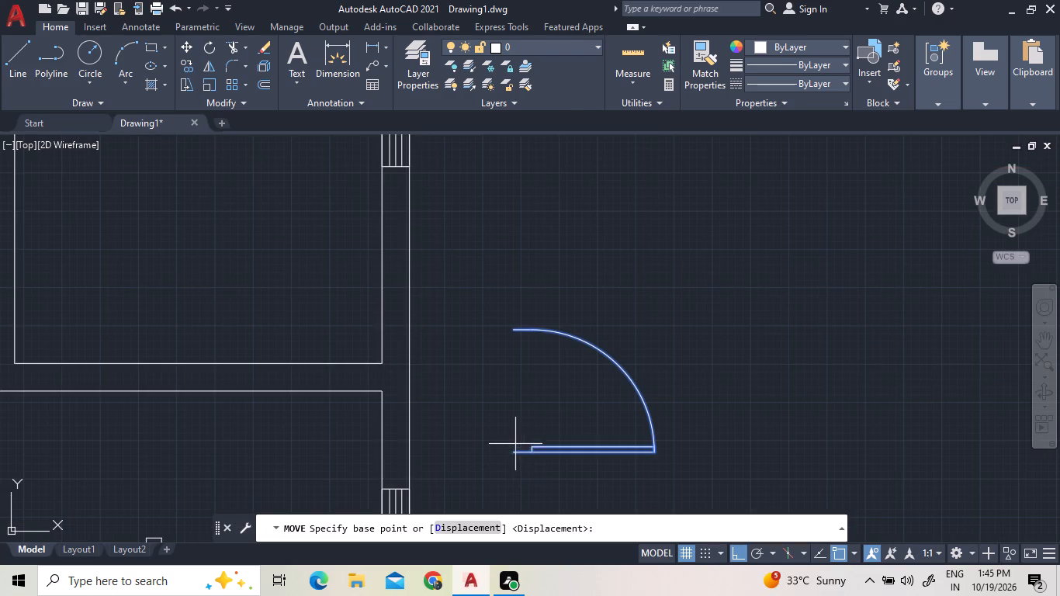
{"action": "left_click", "coordinate": [512, 456]}
{"action": "scroll", "coordinate": [296, 334], "scroll_direction": "down", "scroll_amount": 4}
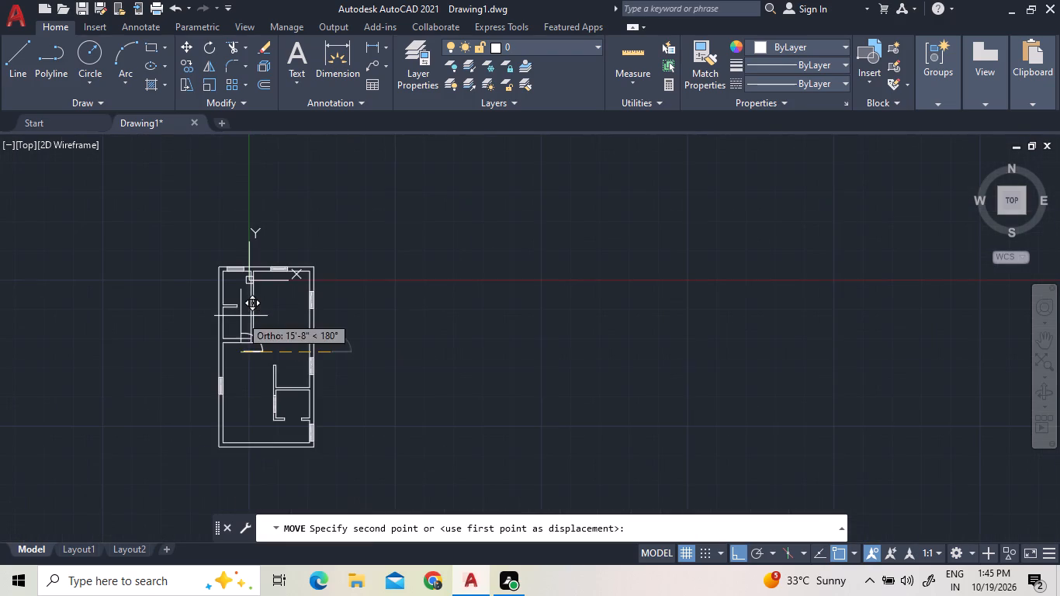
{"action": "scroll", "coordinate": [250, 314], "scroll_direction": "up", "scroll_amount": 2}
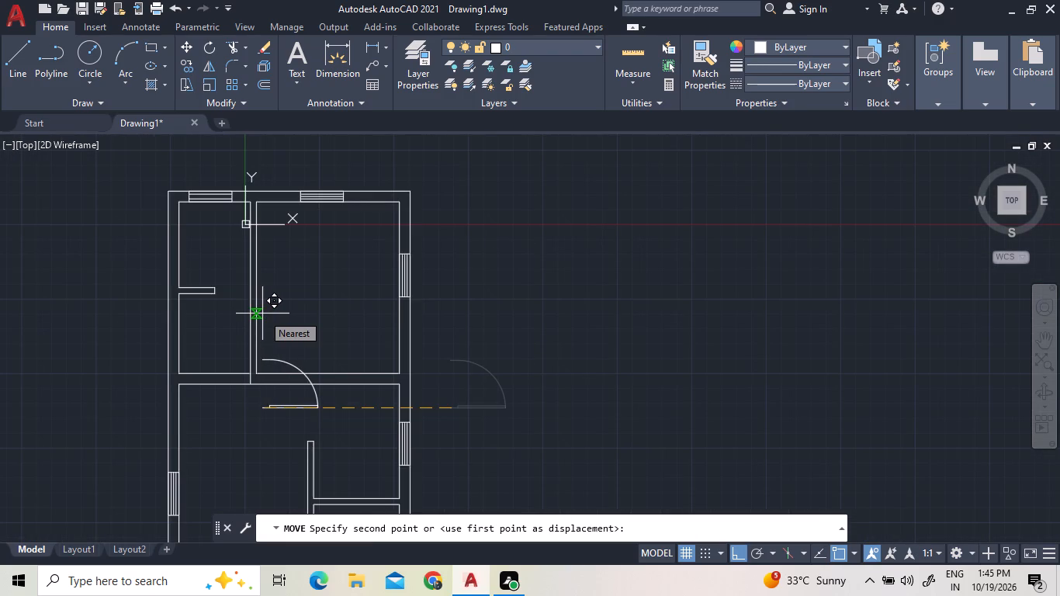
{"action": "key", "text": "F8"}
{"action": "scroll", "coordinate": [250, 359], "scroll_direction": "up", "scroll_amount": 9}
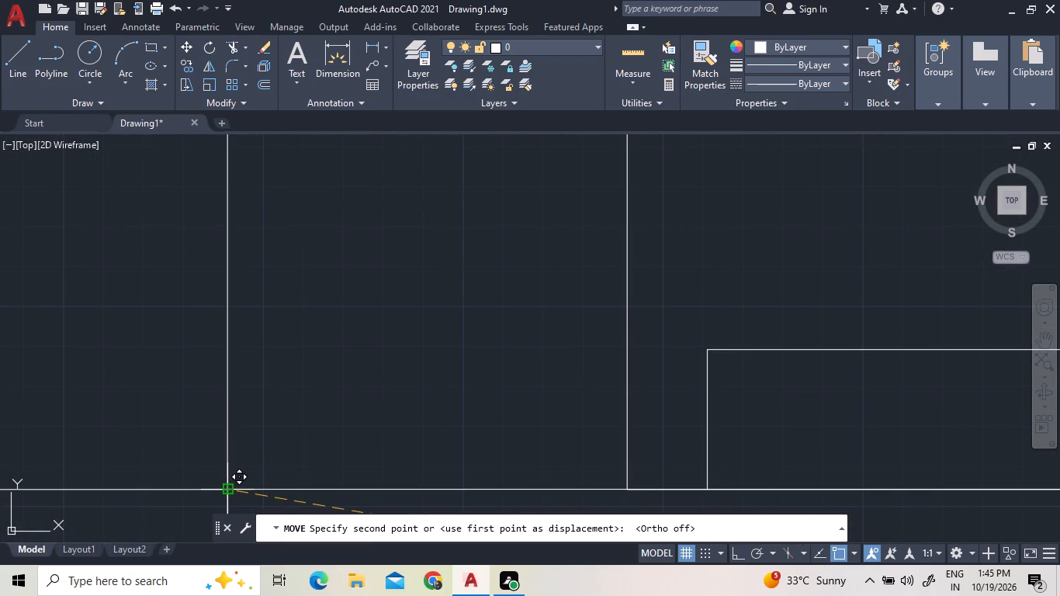
{"action": "scroll", "coordinate": [229, 489], "scroll_direction": "up", "scroll_amount": 4}
{"action": "scroll", "coordinate": [229, 483], "scroll_direction": "down", "scroll_amount": 5}
{"action": "scroll", "coordinate": [239, 473], "scroll_direction": "up", "scroll_amount": 3}
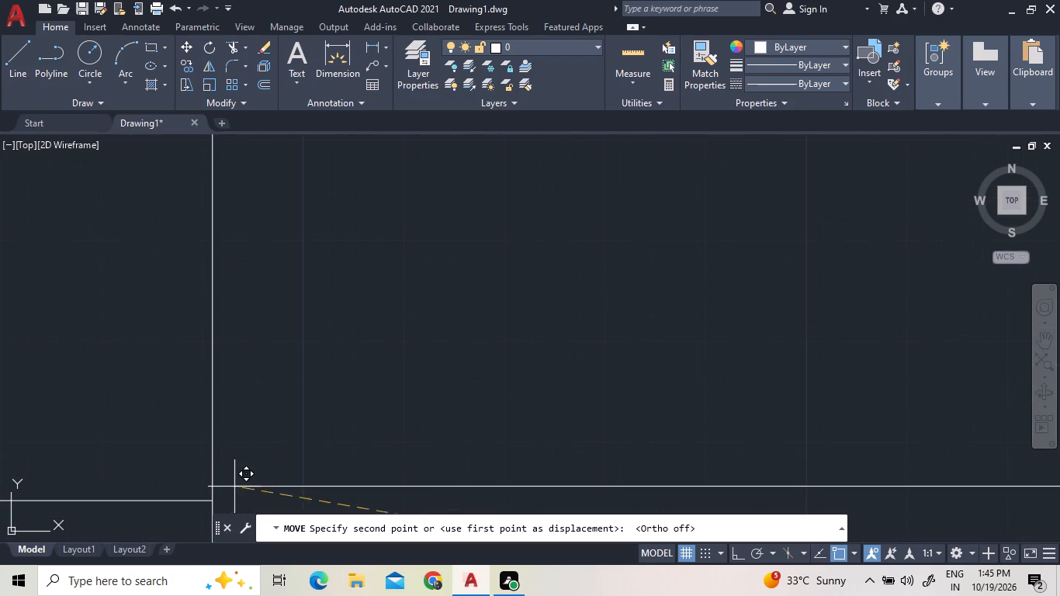
{"action": "left_click", "coordinate": [213, 500]}
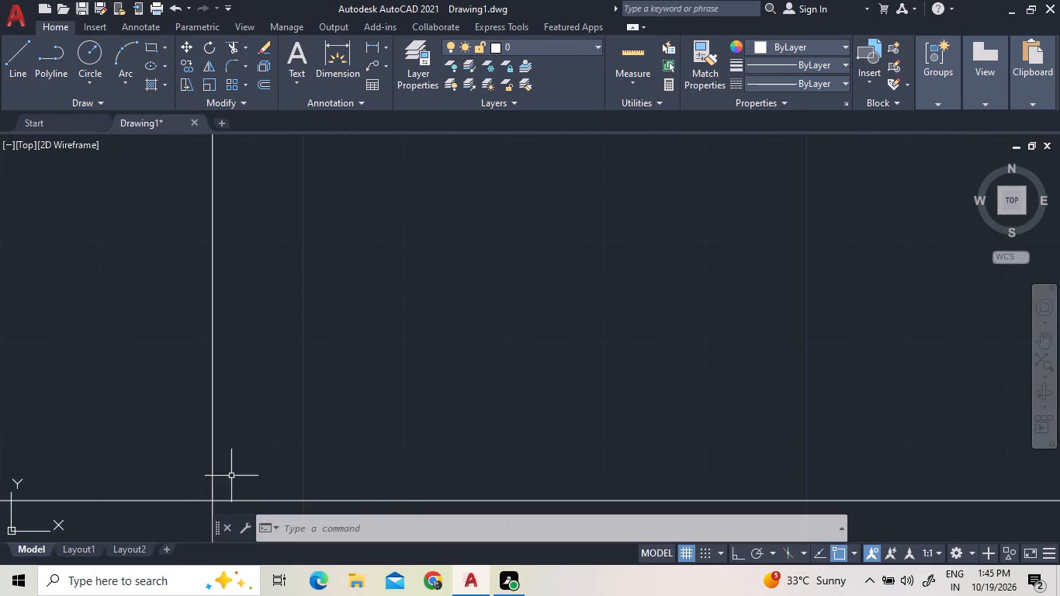
Trim both lines of the upper partition where they cross the door opening above the cross wall.
{"action": "scroll", "coordinate": [269, 415], "scroll_direction": "down", "scroll_amount": 8}
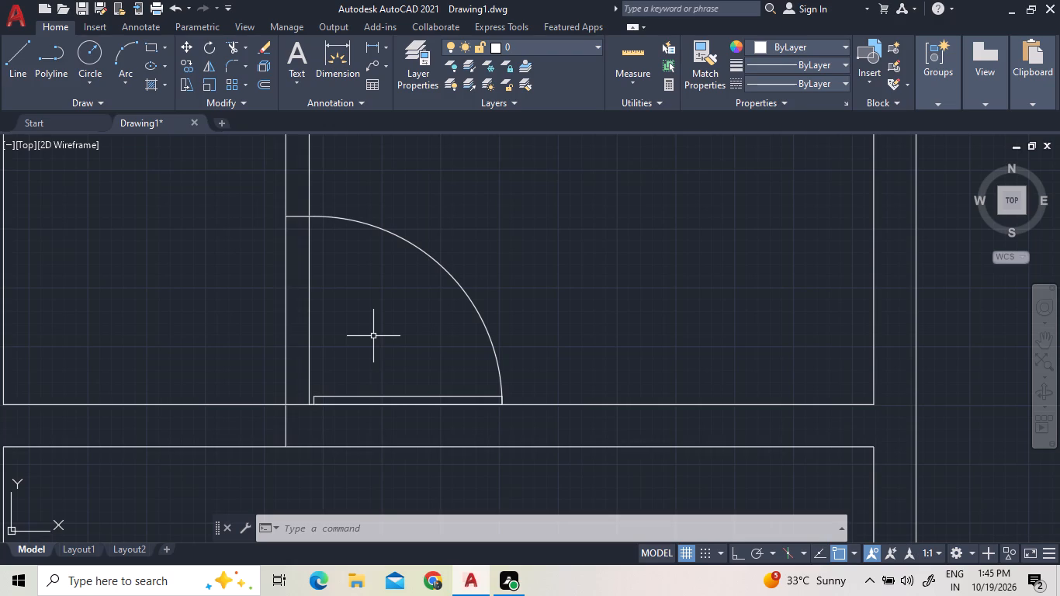
{"action": "left_click", "coordinate": [229, 40]}
{"action": "left_click", "coordinate": [303, 326]}
{"action": "double_click", "coordinate": [341, 329]}
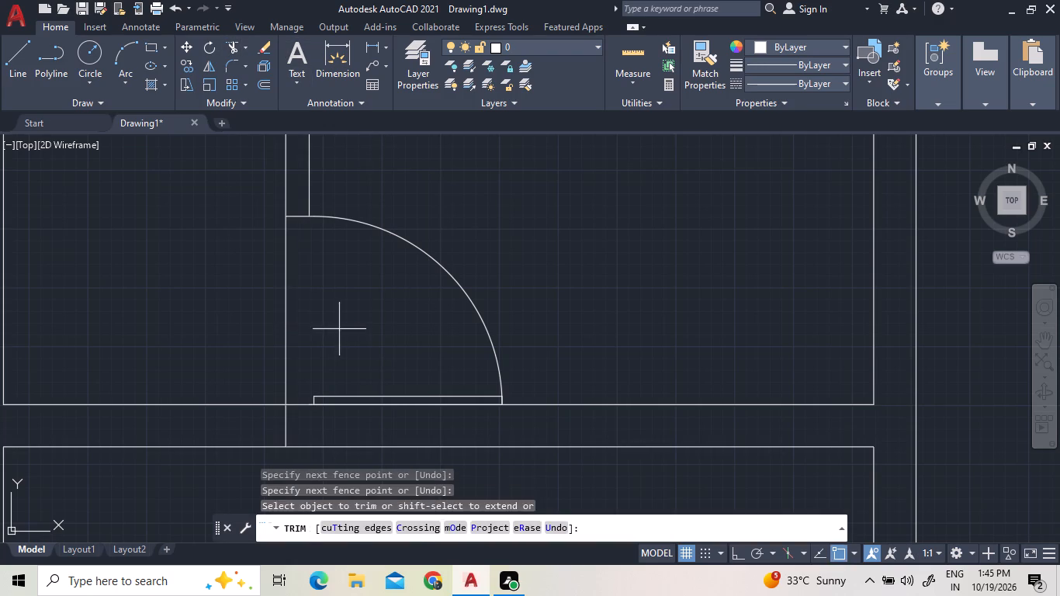
{"action": "left_click", "coordinate": [236, 295]}
Trim away both lines of the cross wall between the left outer wall and the upper partition.
{"action": "scroll", "coordinate": [285, 338], "scroll_direction": "down", "scroll_amount": 3}
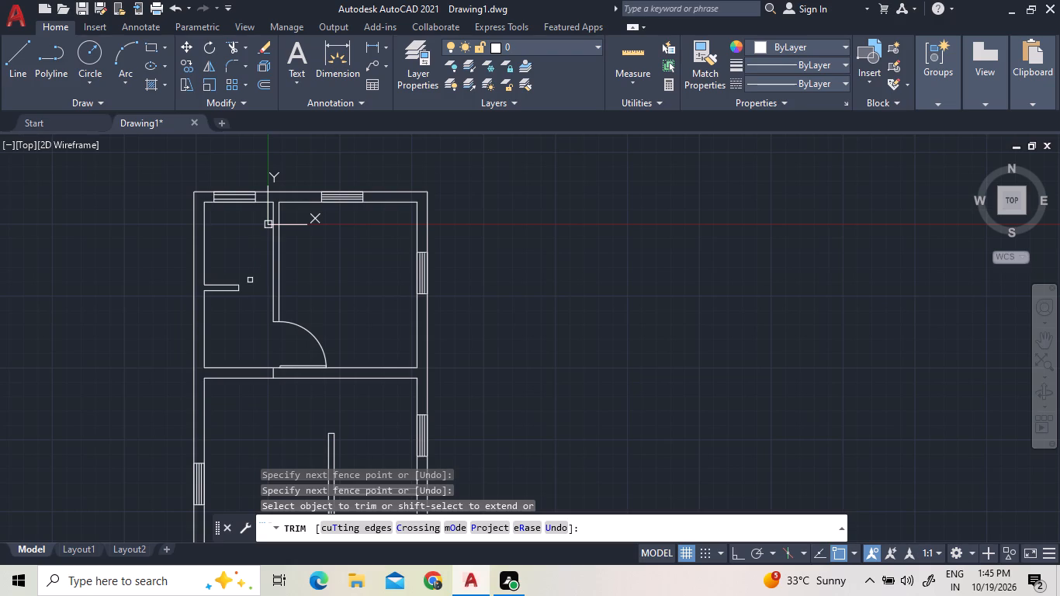
{"action": "left_click", "coordinate": [256, 385]}
{"action": "left_click", "coordinate": [248, 345]}
{"action": "right_click", "coordinate": [601, 237]}
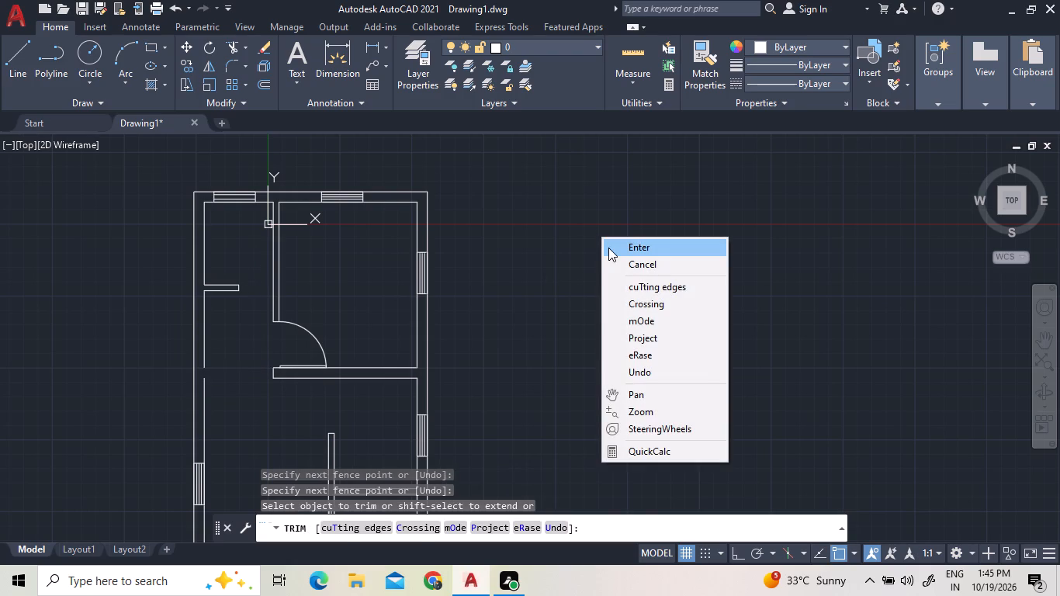
{"action": "left_click", "coordinate": [608, 248]}
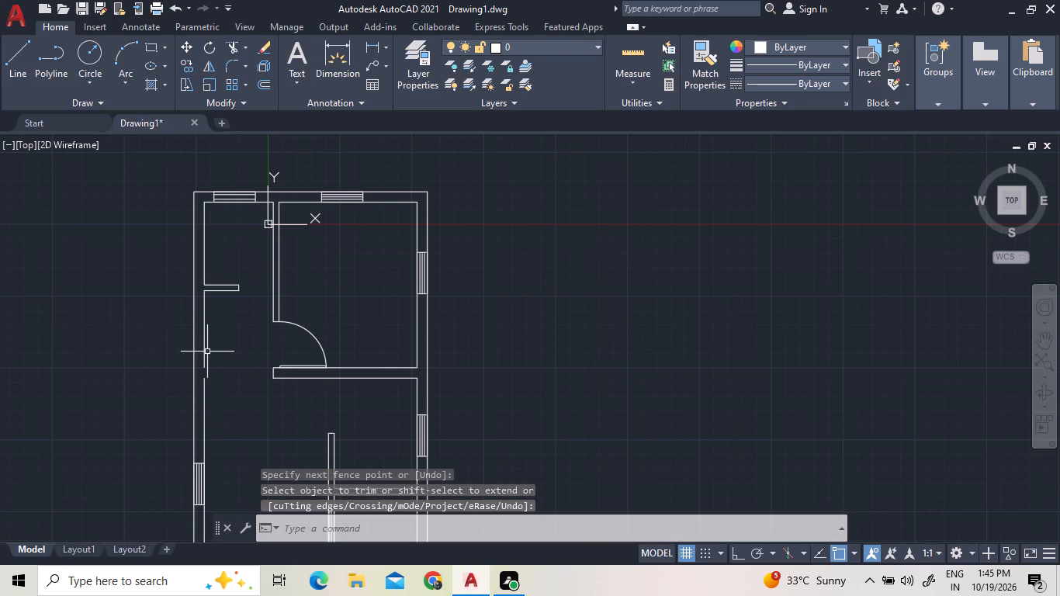
Join the two pieces of the left outer wall's inner line across the gap left by the removed cross wall.
{"action": "left_click", "coordinate": [204, 350]}
{"action": "left_click", "coordinate": [201, 386]}
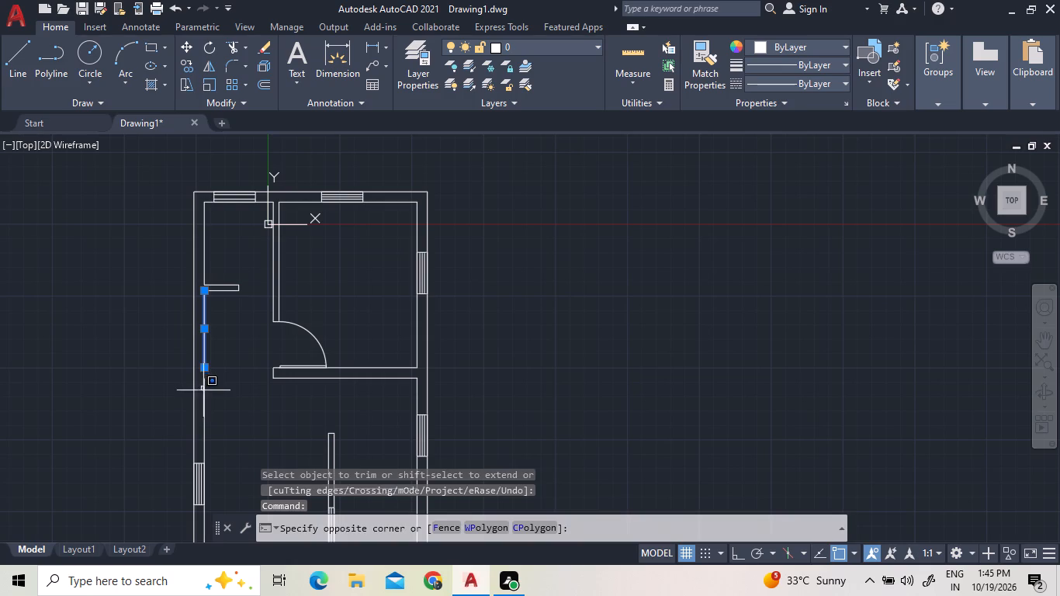
{"action": "double_click", "coordinate": [206, 395]}
{"action": "left_click", "coordinate": [206, 395]}
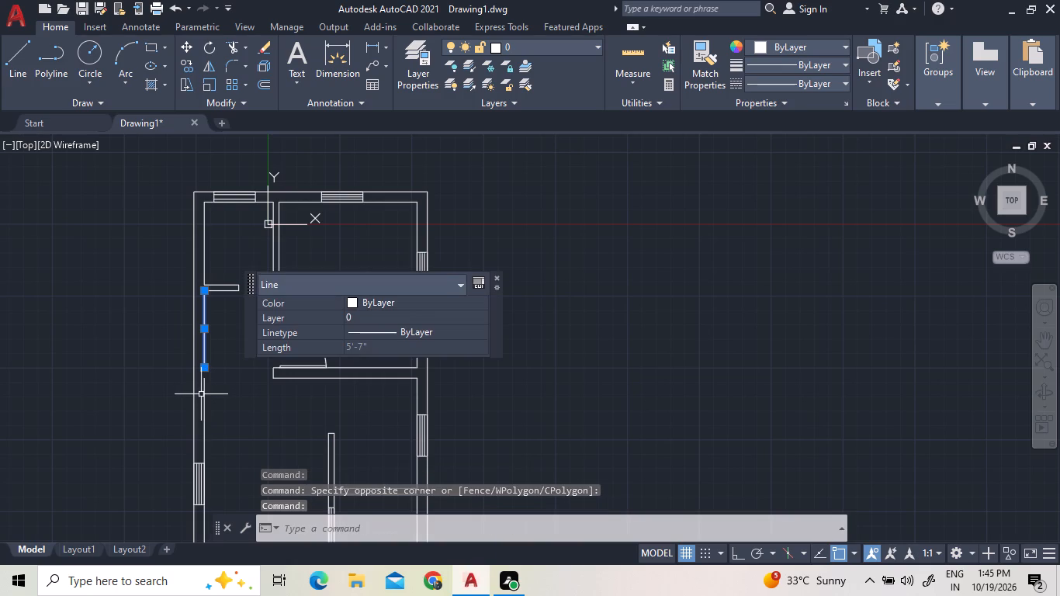
{"action": "left_click", "coordinate": [204, 394]}
{"action": "type", "text": "j"}
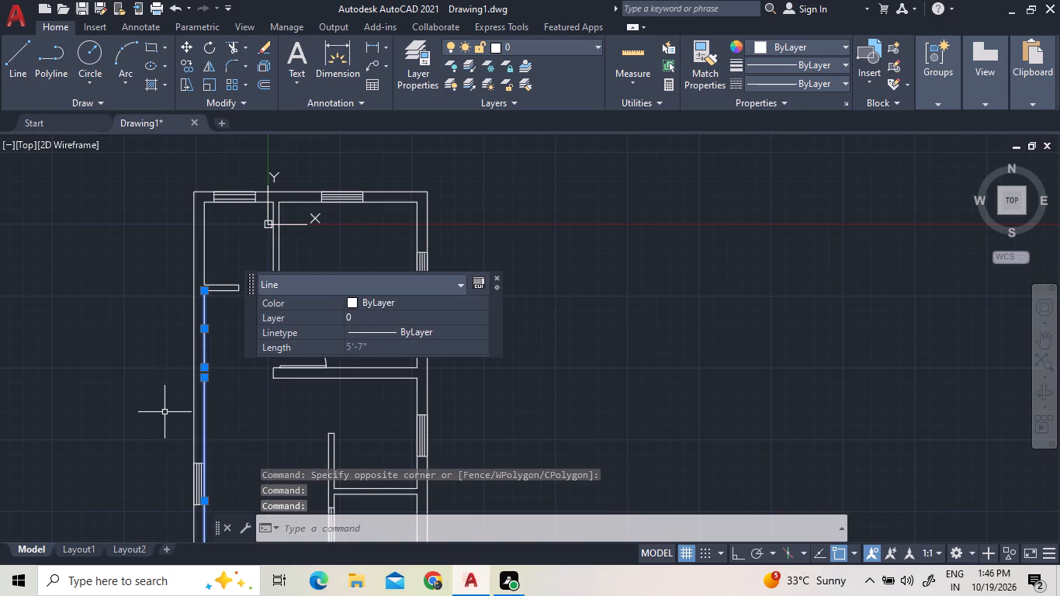
{"action": "key", "text": "space"}
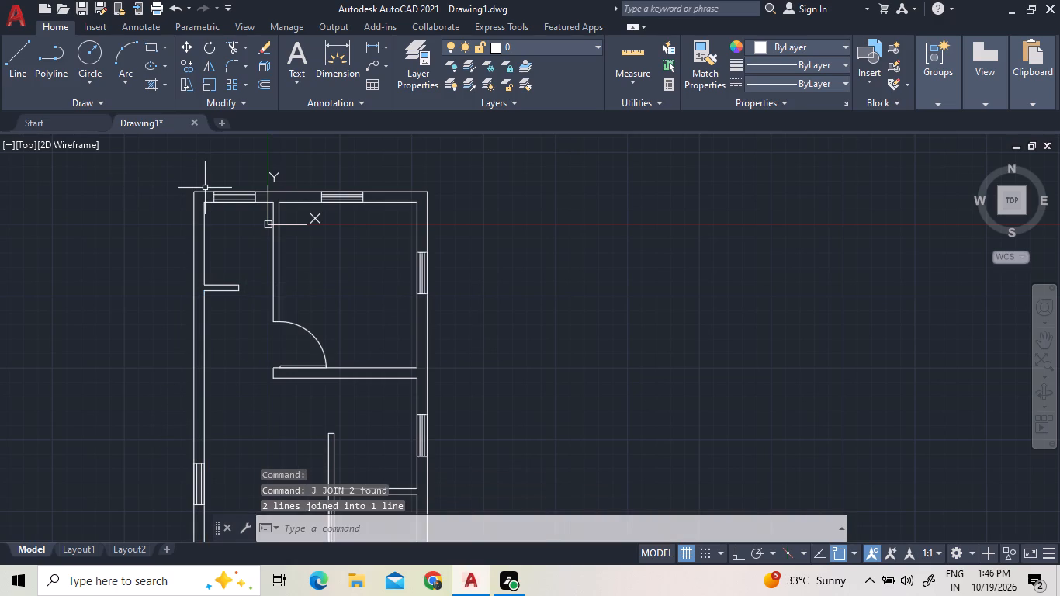
Copy the fitted door three times, placing the copies in the open area along the left side of the plan.
{"action": "scroll", "coordinate": [225, 204], "scroll_direction": "down", "scroll_amount": 2}
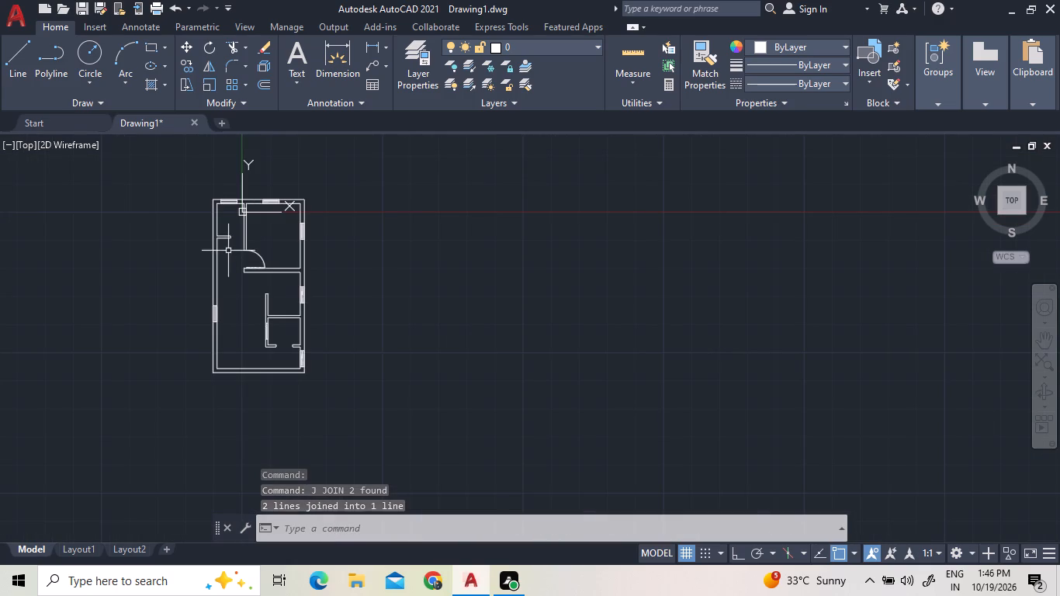
{"action": "scroll", "coordinate": [287, 272], "scroll_direction": "up", "scroll_amount": 2}
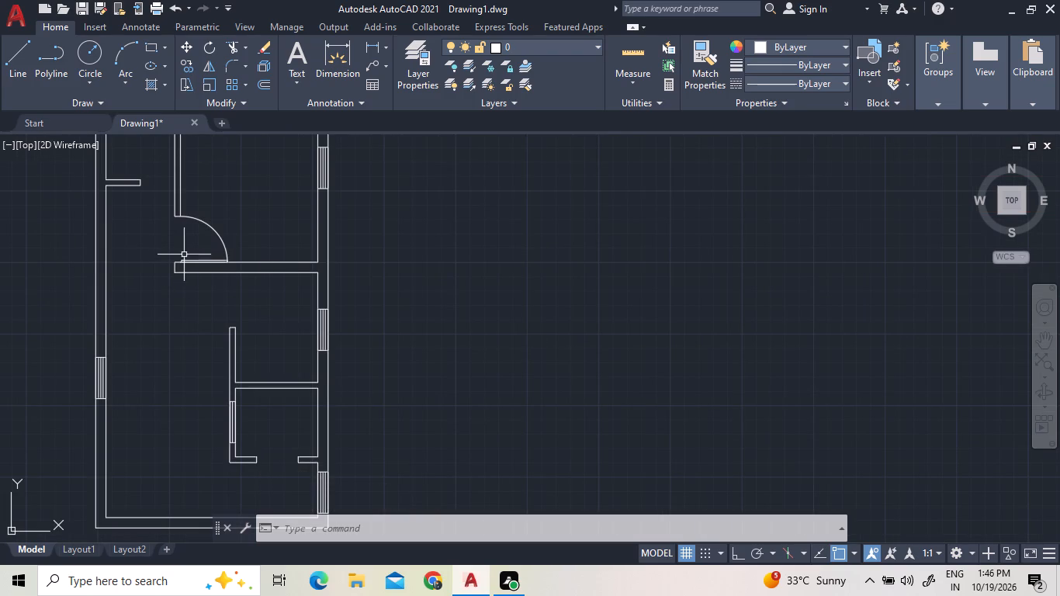
{"action": "left_click", "coordinate": [234, 245]}
{"action": "left_click", "coordinate": [208, 232]}
{"action": "right_click", "coordinate": [208, 232]}
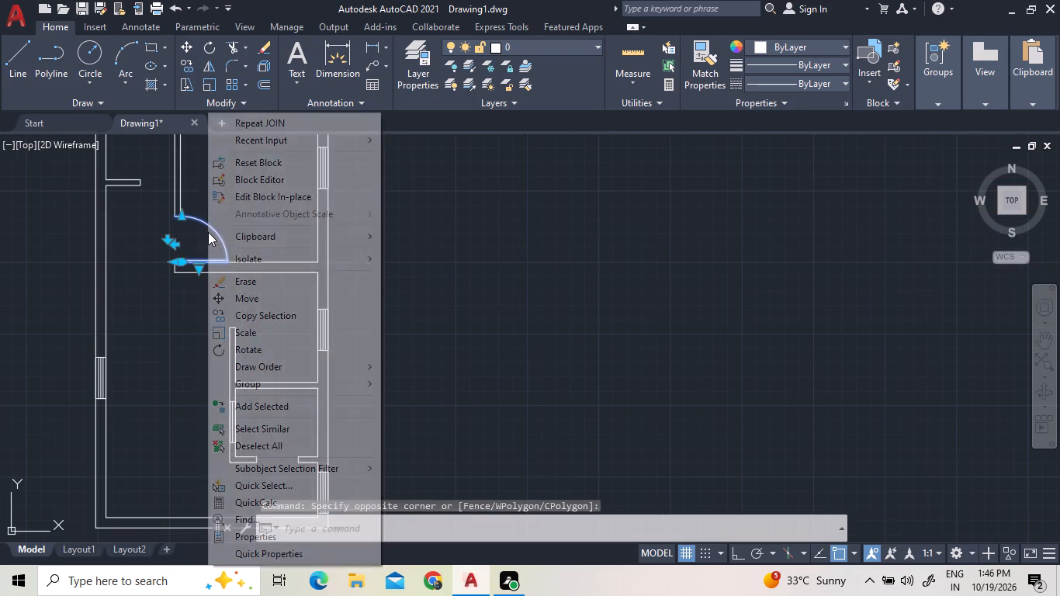
{"action": "double_click", "coordinate": [292, 312]}
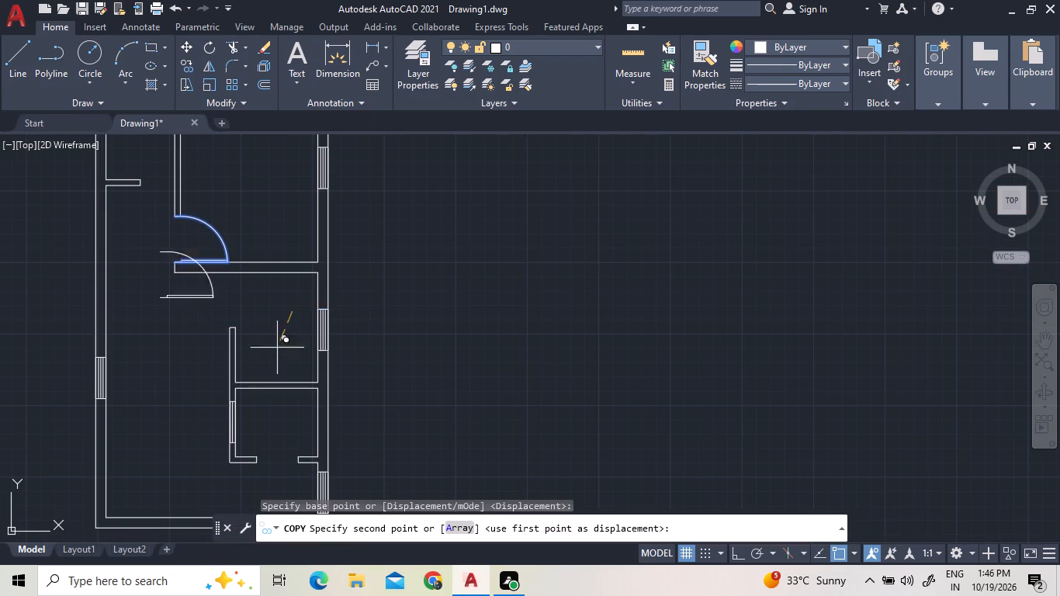
{"action": "left_click", "coordinate": [265, 386]}
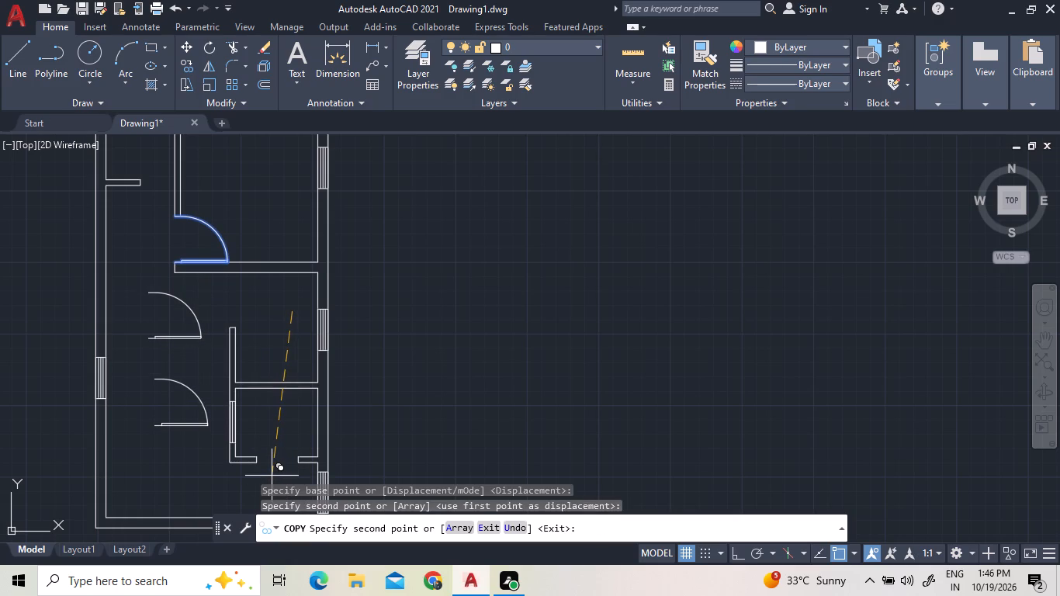
{"action": "left_click", "coordinate": [272, 476]}
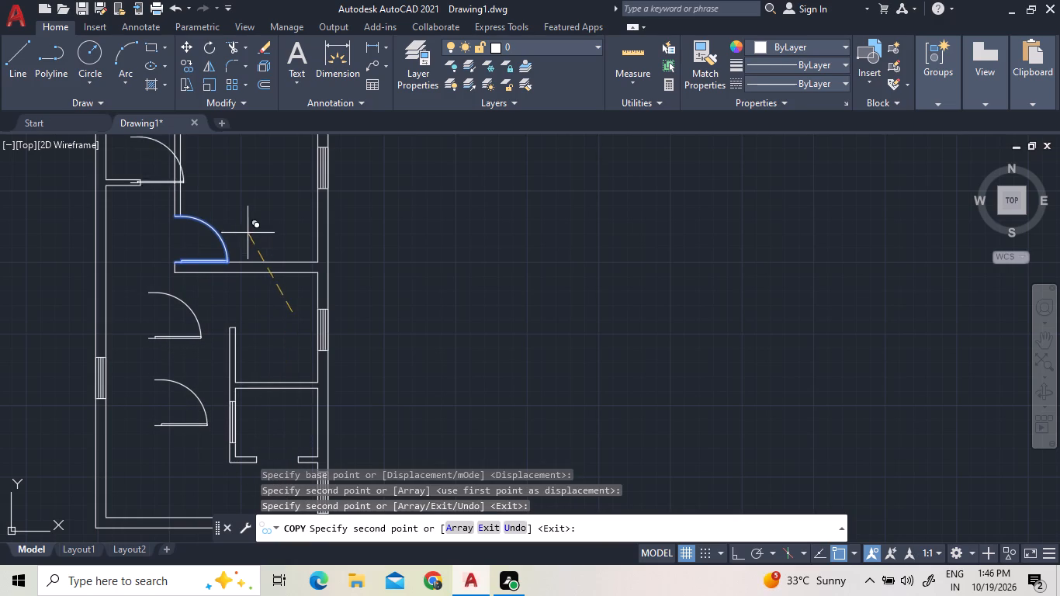
{"action": "left_click", "coordinate": [234, 297]}
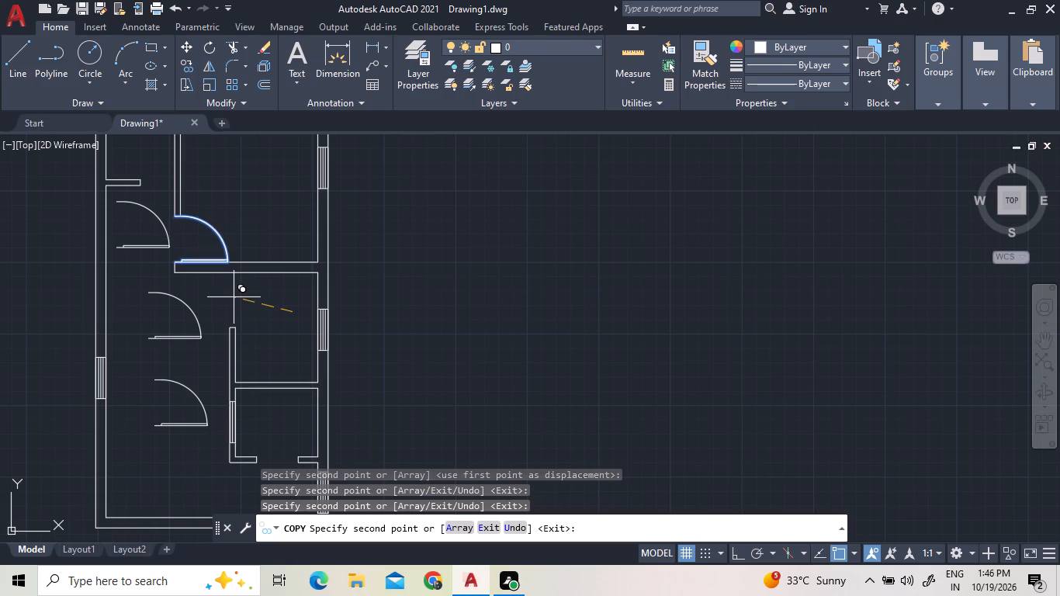
{"action": "key", "text": "Escape"}
Resize the uppermost copied door, below the short partition, to about three quarters of its size.
{"action": "left_click", "coordinate": [162, 220]}
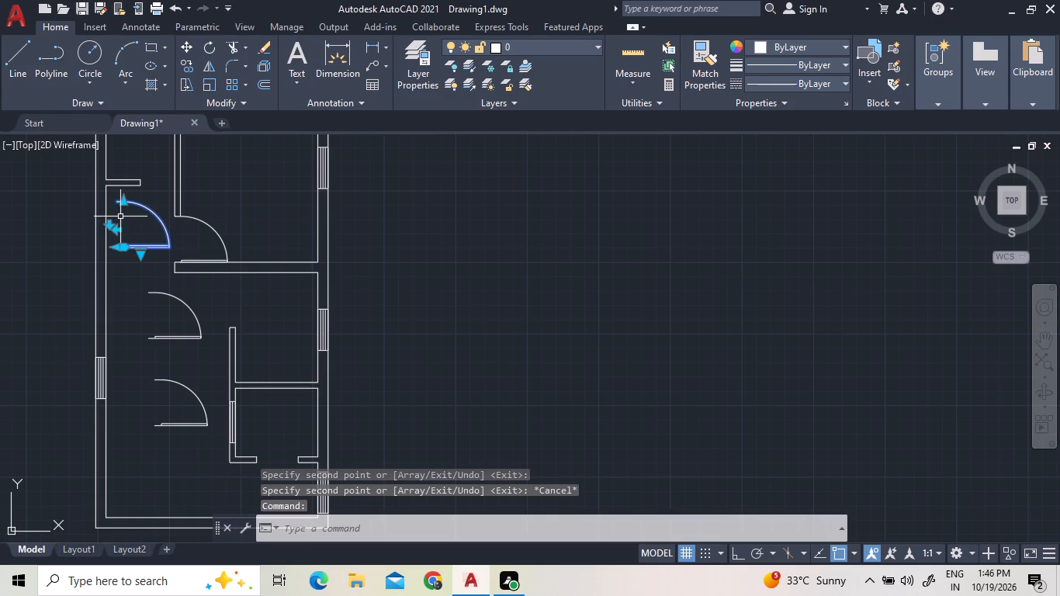
{"action": "left_click", "coordinate": [126, 203]}
{"action": "scroll", "coordinate": [128, 217], "scroll_direction": "up", "scroll_amount": 4}
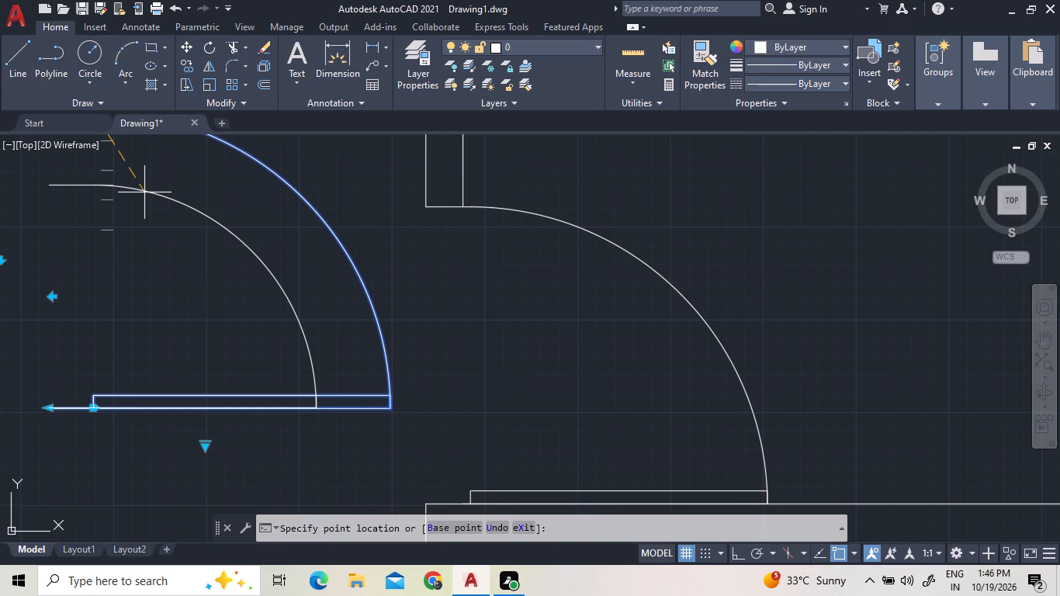
{"action": "left_click", "coordinate": [144, 192]}
{"action": "scroll", "coordinate": [234, 294], "scroll_direction": "down", "scroll_amount": 1}
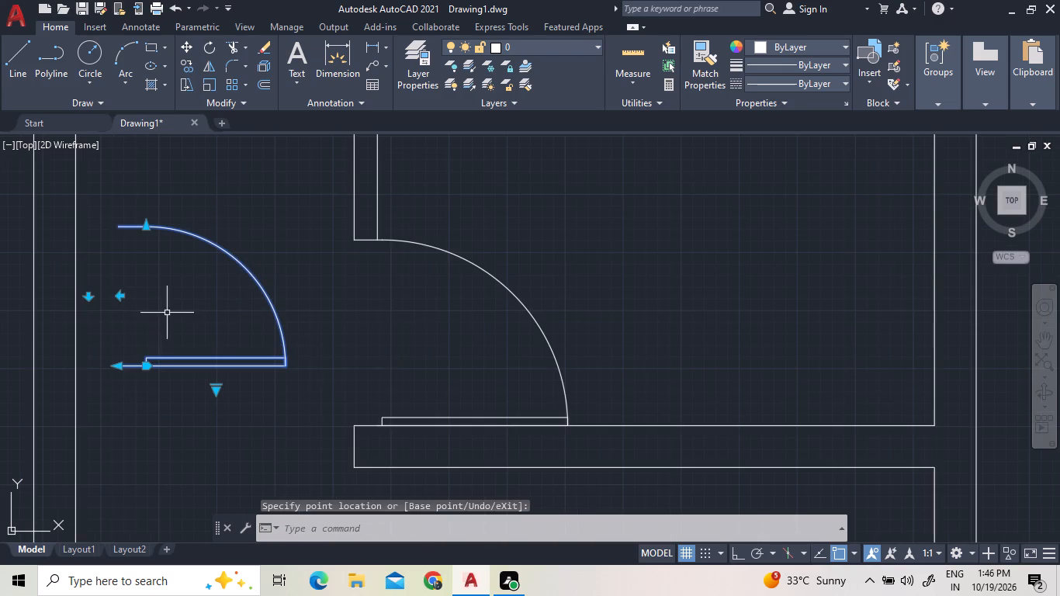
Flip the resized door both vertically and horizontally so its leaf lies along the upper edge and points left.
{"action": "left_click", "coordinate": [87, 296]}
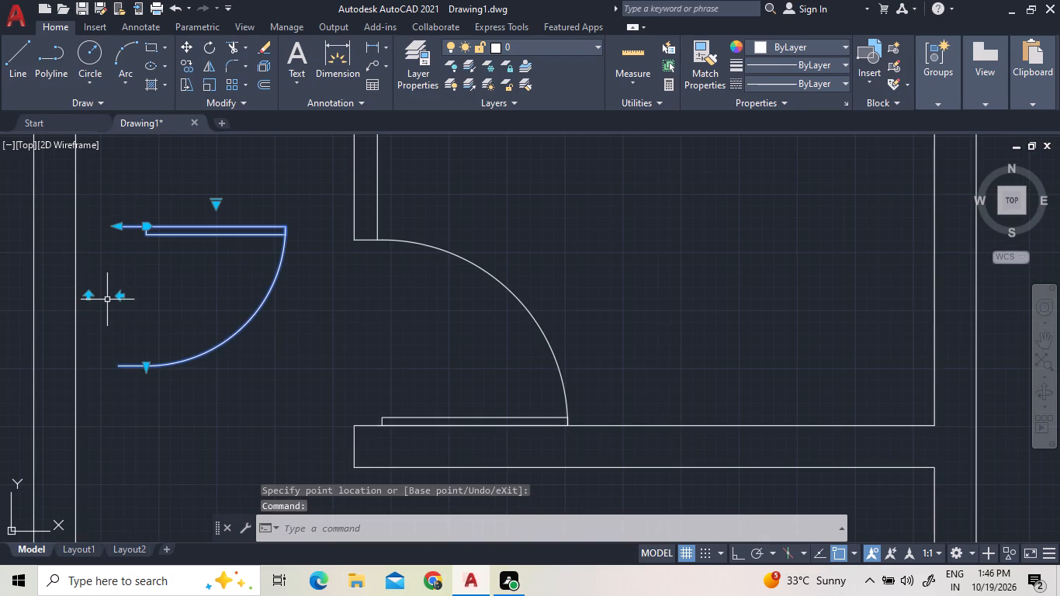
{"action": "left_click", "coordinate": [123, 296]}
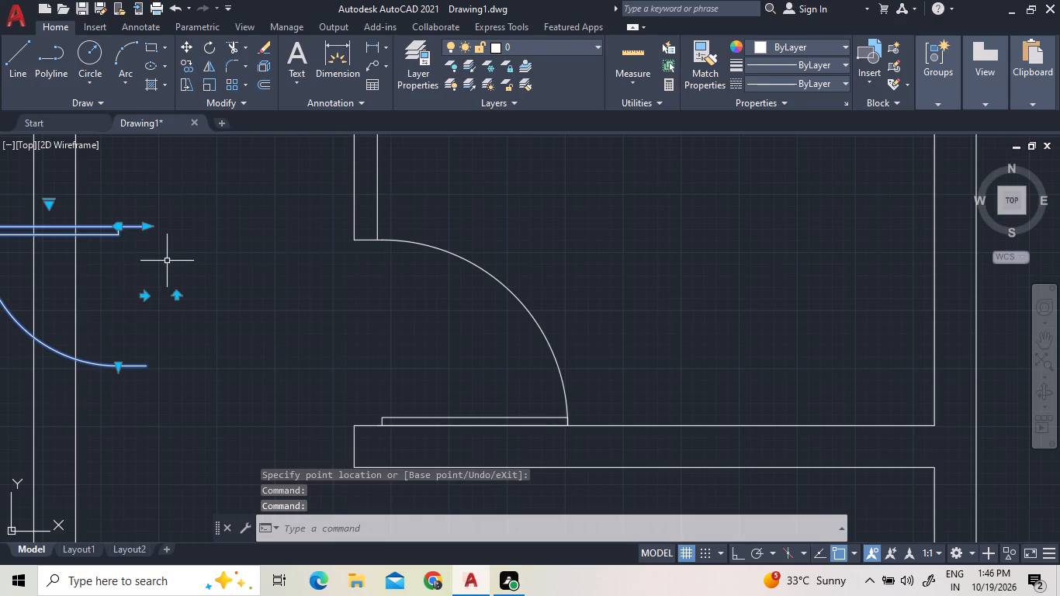
With Ortho on, rotate the flipped door 90° clockwise about the outer end of its hinge-side jamb.
{"action": "right_click", "coordinate": [167, 261]}
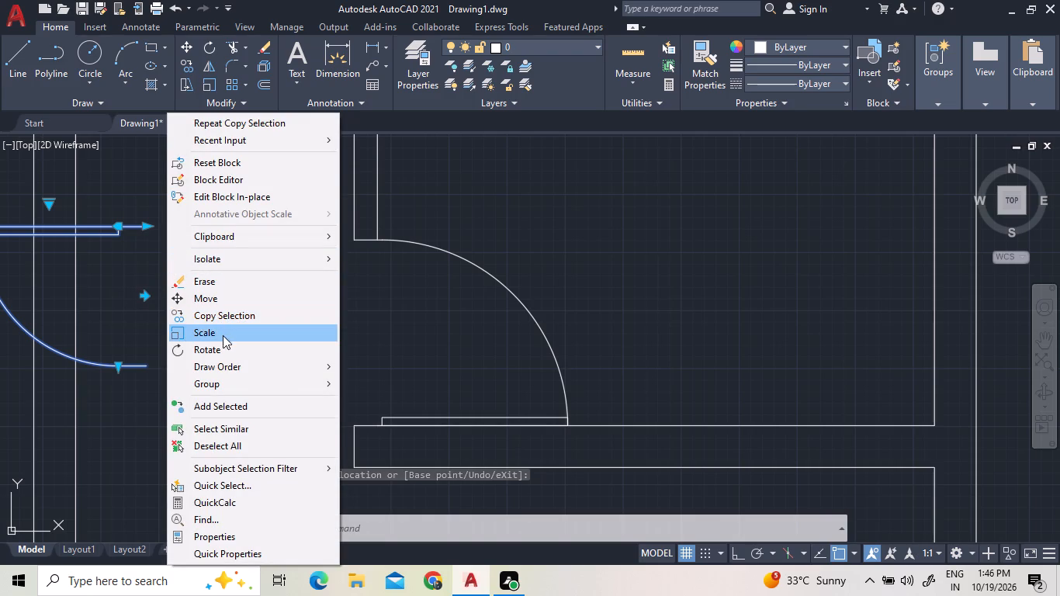
{"action": "left_click", "coordinate": [222, 347]}
{"action": "left_click", "coordinate": [147, 225]}
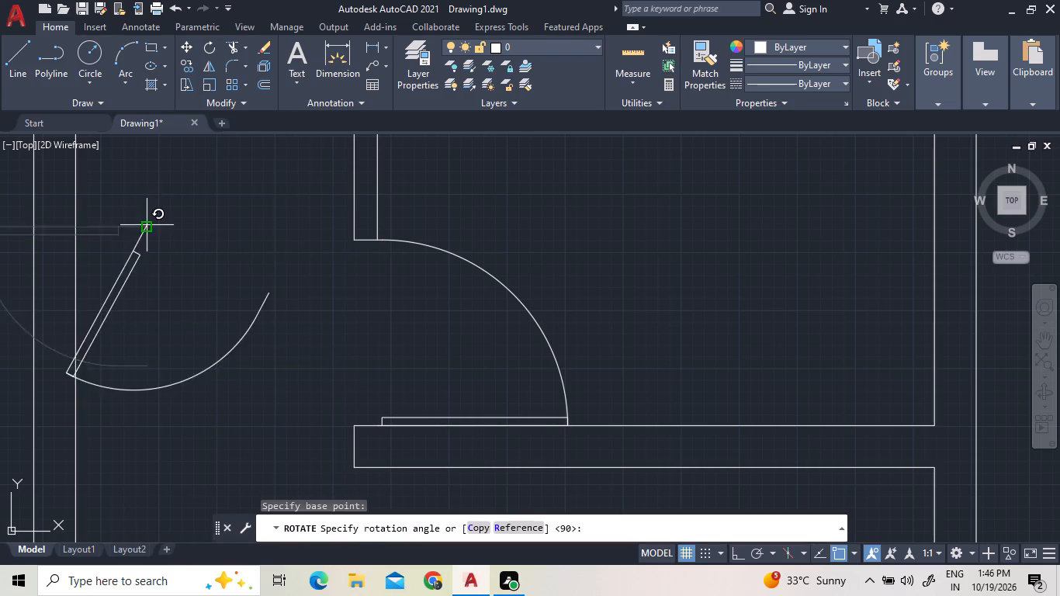
{"action": "key", "text": "F8"}
{"action": "left_click", "coordinate": [147, 275]}
{"action": "scroll", "coordinate": [194, 307], "scroll_direction": "down", "scroll_amount": 2}
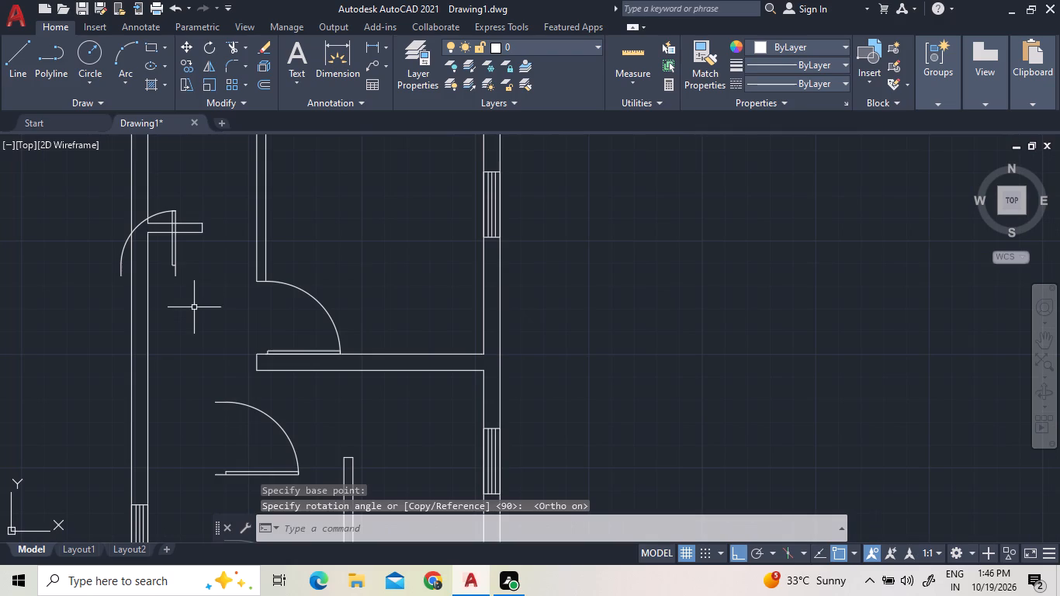
With Ortho off, move the small door by its hinge-side jamb's outer end to the upper partition's left line, level with the short partition's lower line.
{"action": "left_click", "coordinate": [196, 279]}
{"action": "left_click", "coordinate": [163, 256]}
{"action": "right_click", "coordinate": [164, 256]}
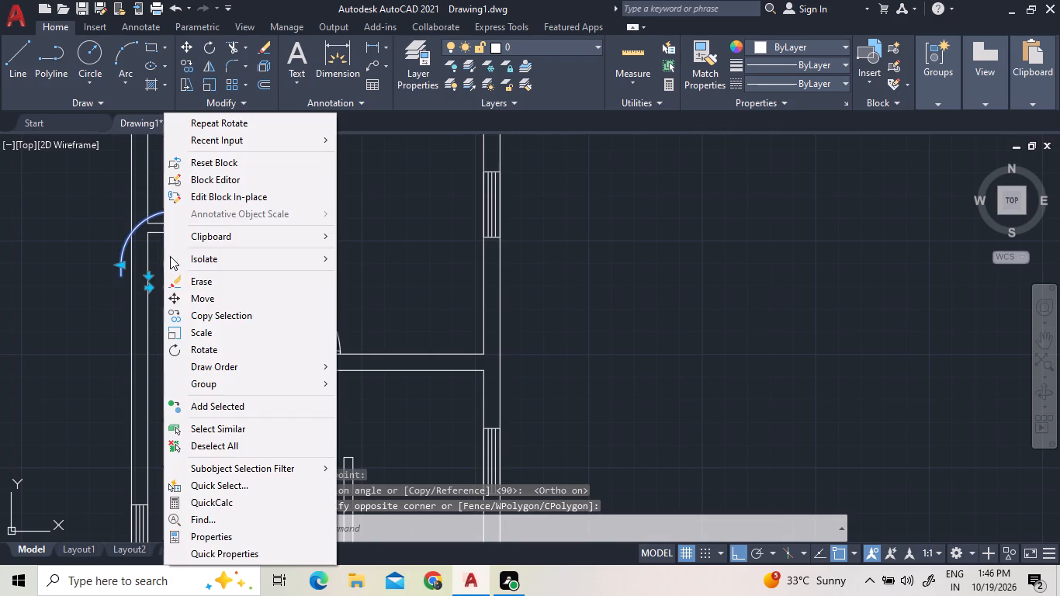
{"action": "left_click", "coordinate": [215, 302]}
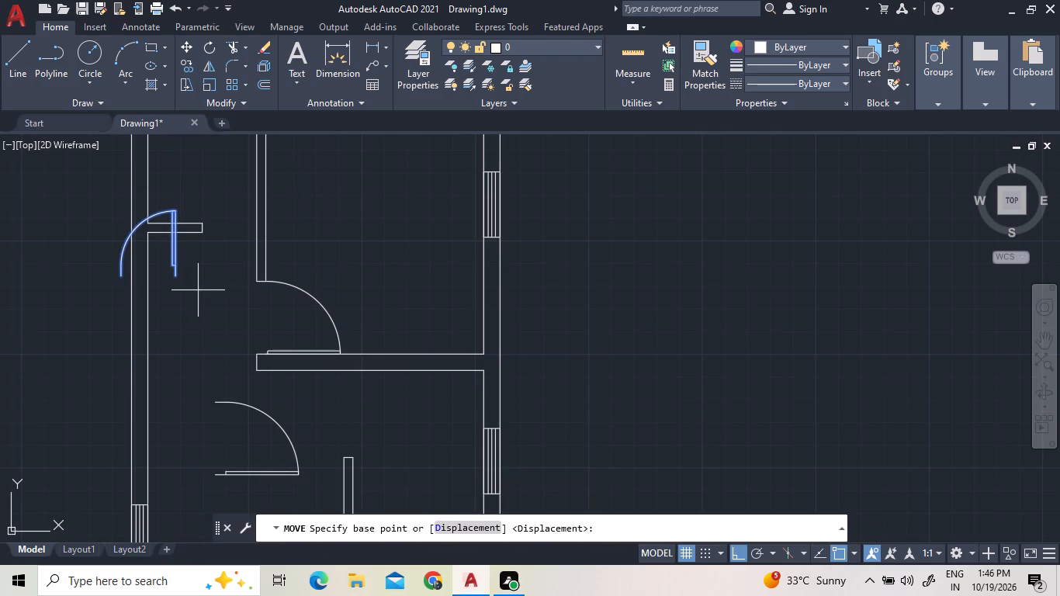
{"action": "scroll", "coordinate": [175, 273], "scroll_direction": "up", "scroll_amount": 4}
{"action": "left_click", "coordinate": [183, 290]}
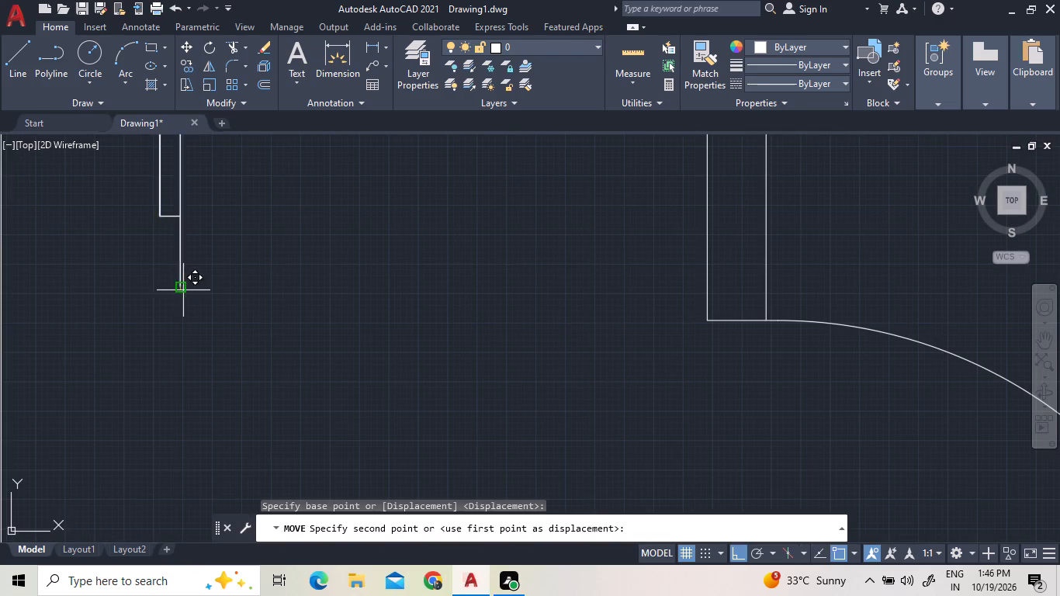
{"action": "scroll", "coordinate": [363, 333], "scroll_direction": "down", "scroll_amount": 4}
{"action": "scroll", "coordinate": [403, 286], "scroll_direction": "up", "scroll_amount": 1}
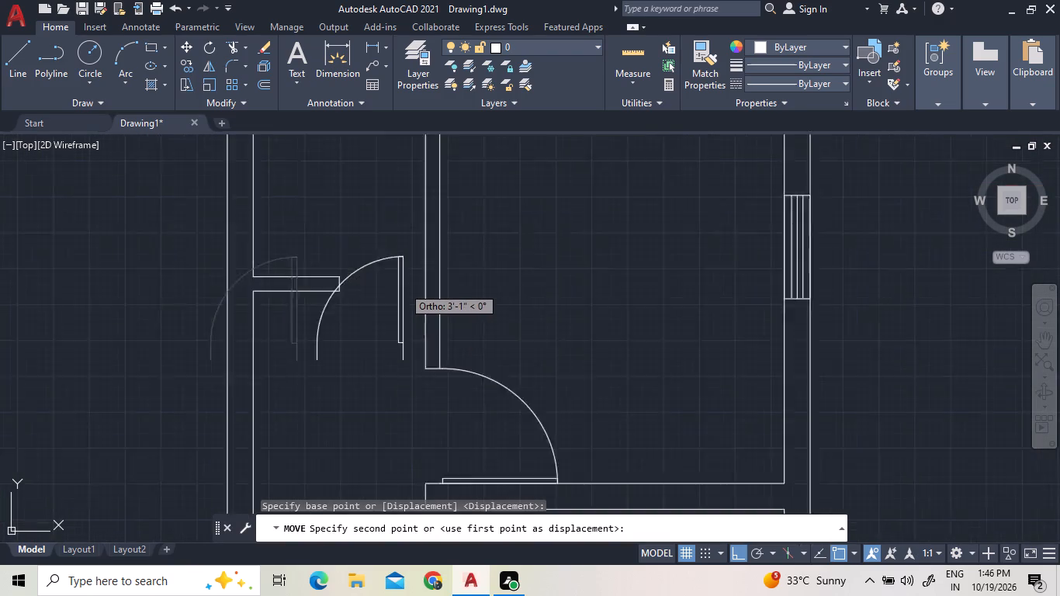
{"action": "scroll", "coordinate": [403, 286], "scroll_direction": "up", "scroll_amount": 2}
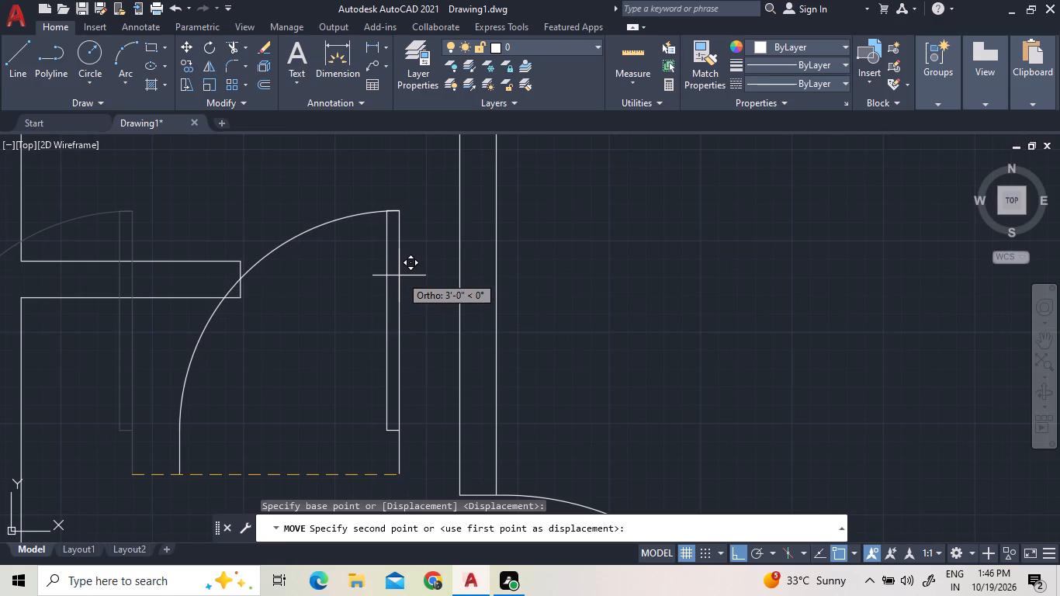
{"action": "key", "text": "F8"}
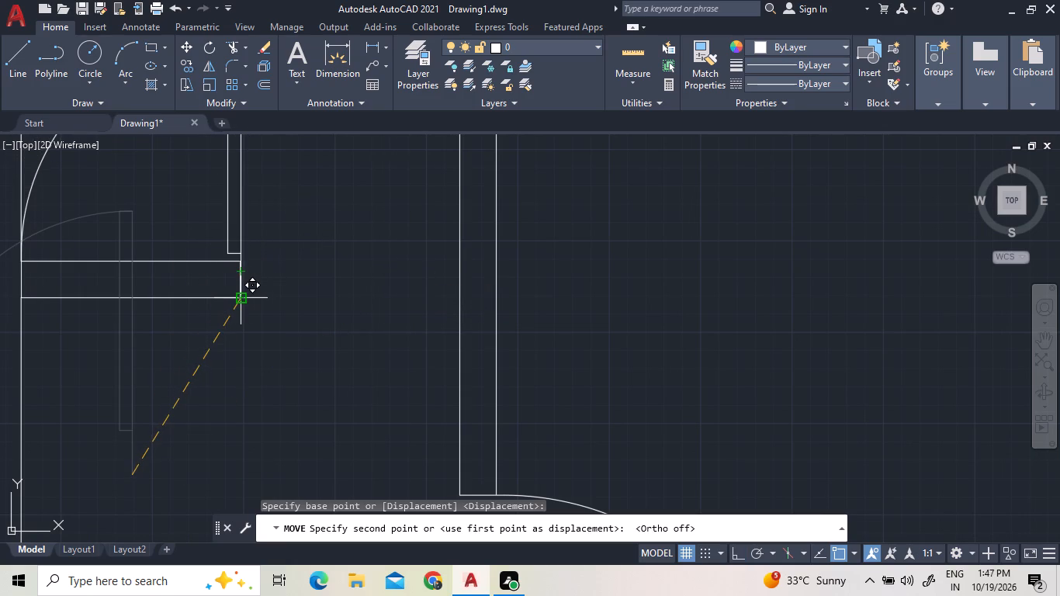
{"action": "left_click", "coordinate": [456, 295]}
Quick-measure the small door just placed at the end of the short partition.
{"action": "scroll", "coordinate": [248, 296], "scroll_direction": "up", "scroll_amount": 5}
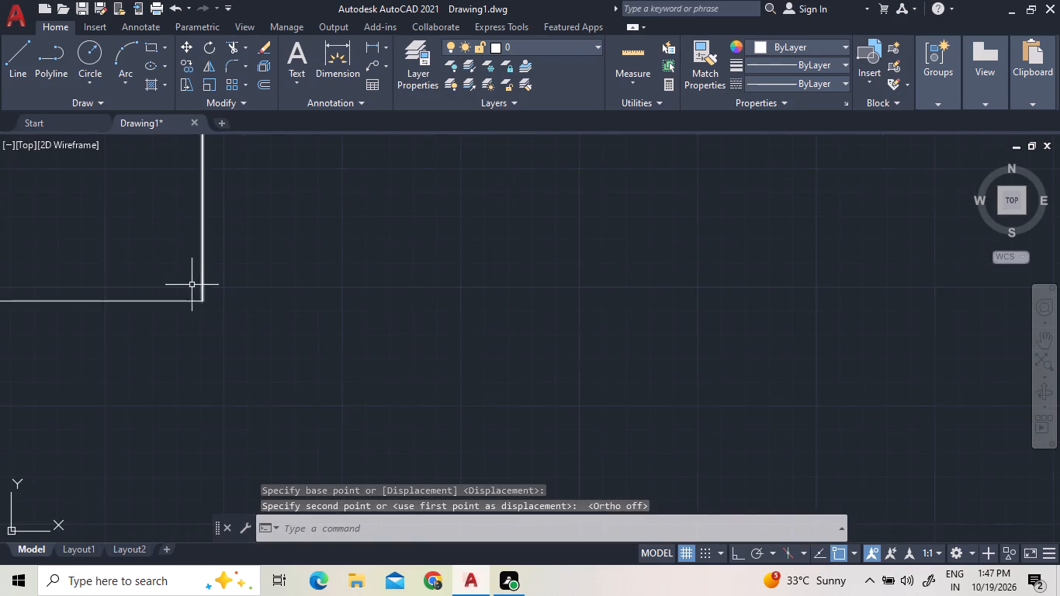
{"action": "scroll", "coordinate": [195, 285], "scroll_direction": "up", "scroll_amount": 2}
{"action": "scroll", "coordinate": [242, 329], "scroll_direction": "up", "scroll_amount": 4}
{"action": "scroll", "coordinate": [242, 329], "scroll_direction": "down", "scroll_amount": 18}
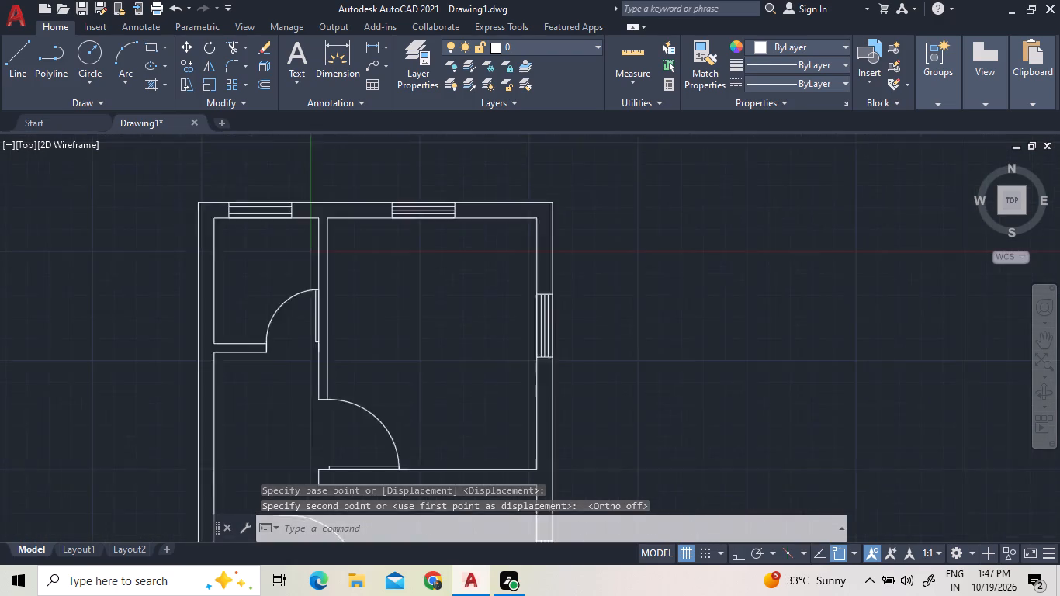
{"action": "left_click", "coordinate": [280, 322]}
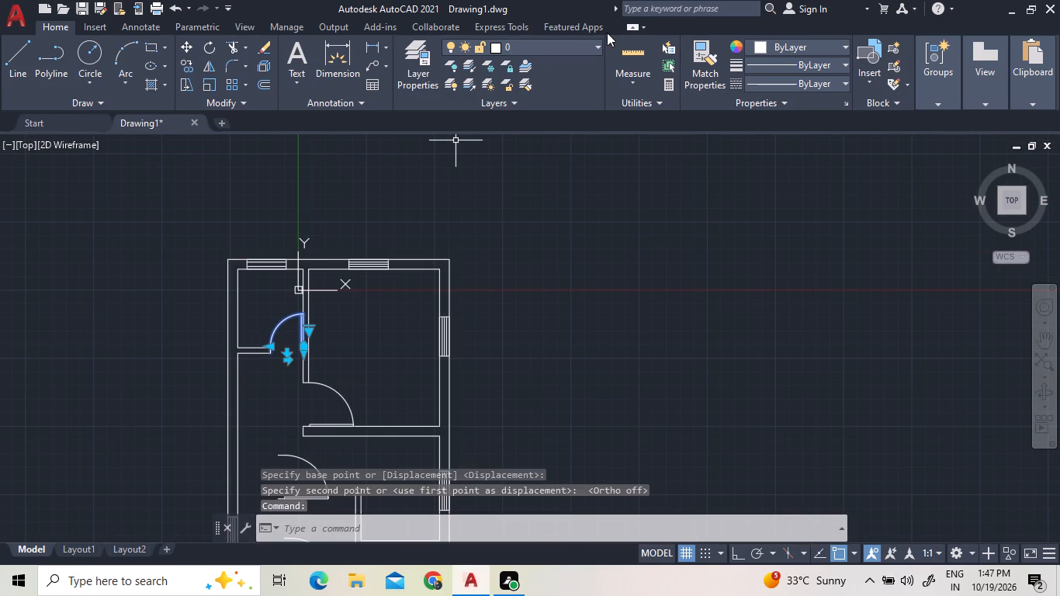
{"action": "left_click", "coordinate": [620, 49]}
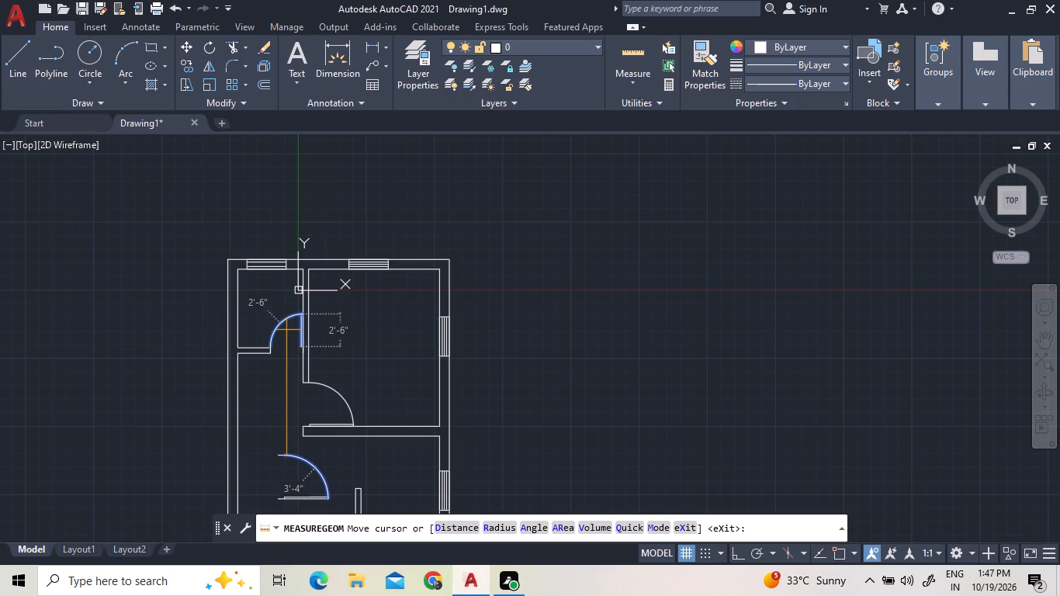
{"action": "scroll", "coordinate": [286, 330], "scroll_direction": "up", "scroll_amount": 4}
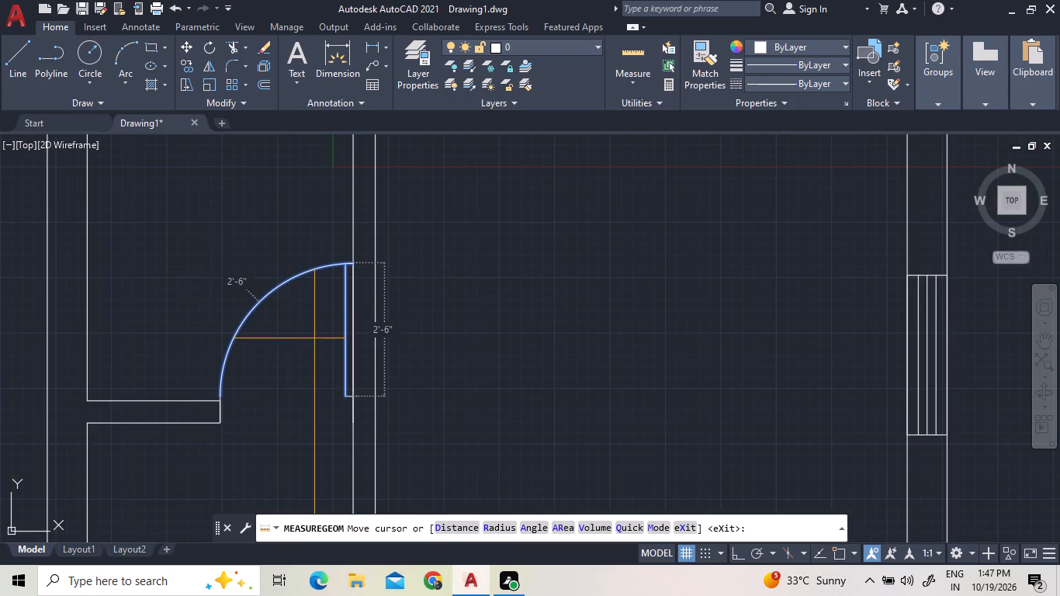
{"action": "key", "text": "Escape"}
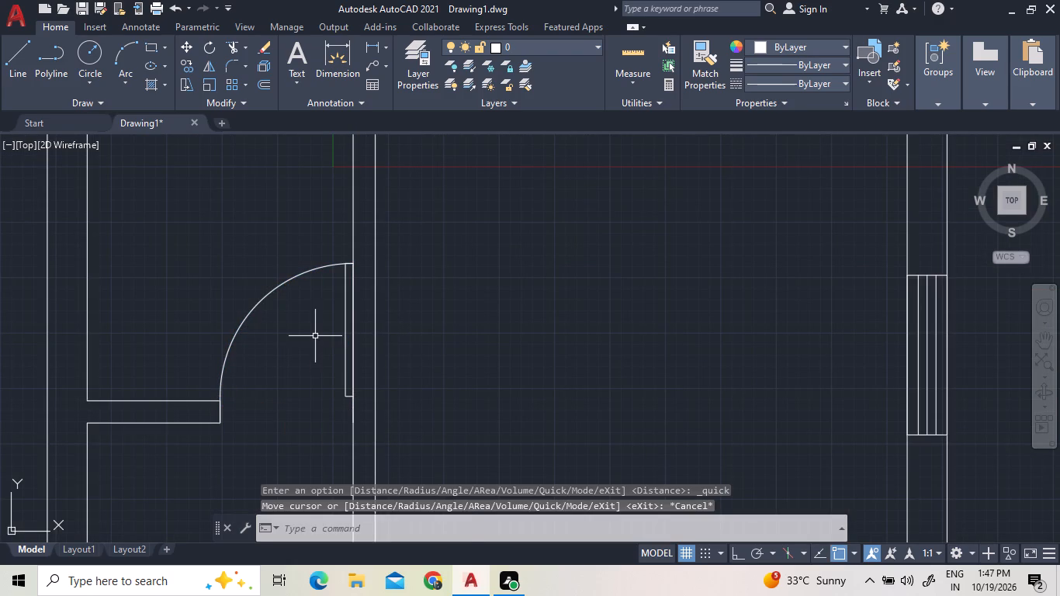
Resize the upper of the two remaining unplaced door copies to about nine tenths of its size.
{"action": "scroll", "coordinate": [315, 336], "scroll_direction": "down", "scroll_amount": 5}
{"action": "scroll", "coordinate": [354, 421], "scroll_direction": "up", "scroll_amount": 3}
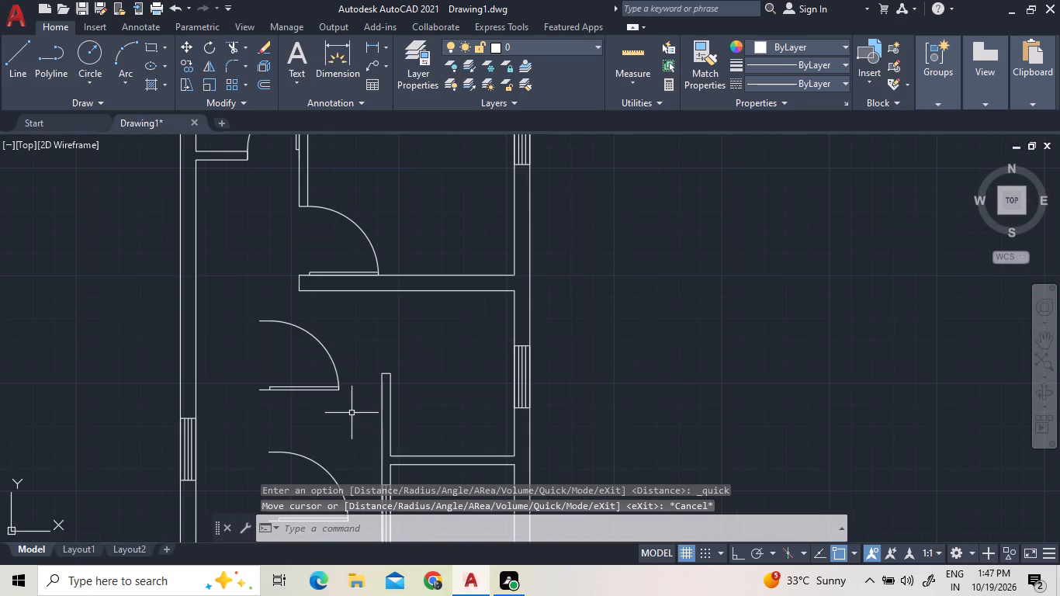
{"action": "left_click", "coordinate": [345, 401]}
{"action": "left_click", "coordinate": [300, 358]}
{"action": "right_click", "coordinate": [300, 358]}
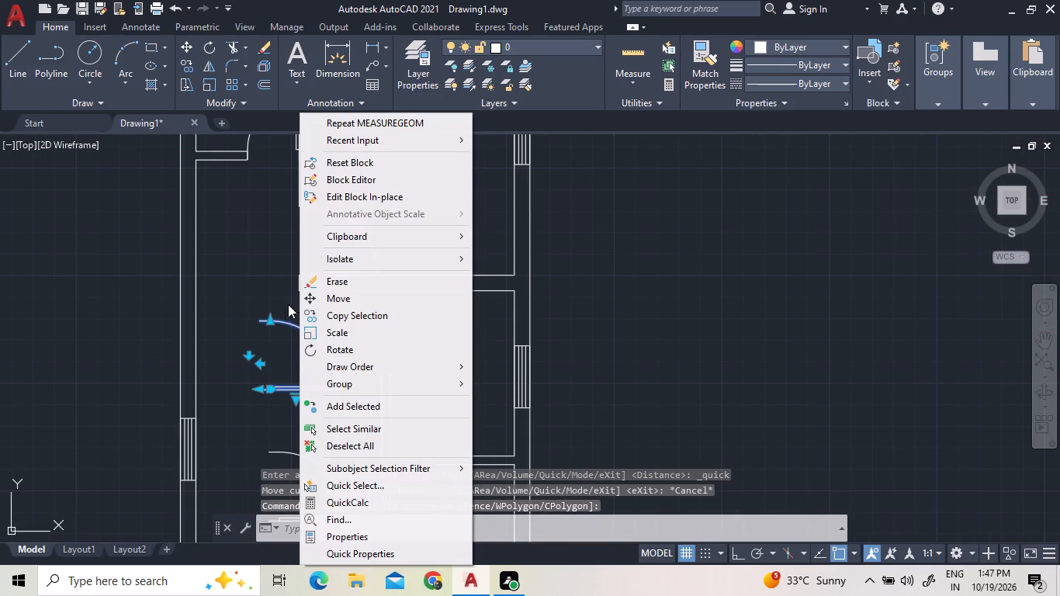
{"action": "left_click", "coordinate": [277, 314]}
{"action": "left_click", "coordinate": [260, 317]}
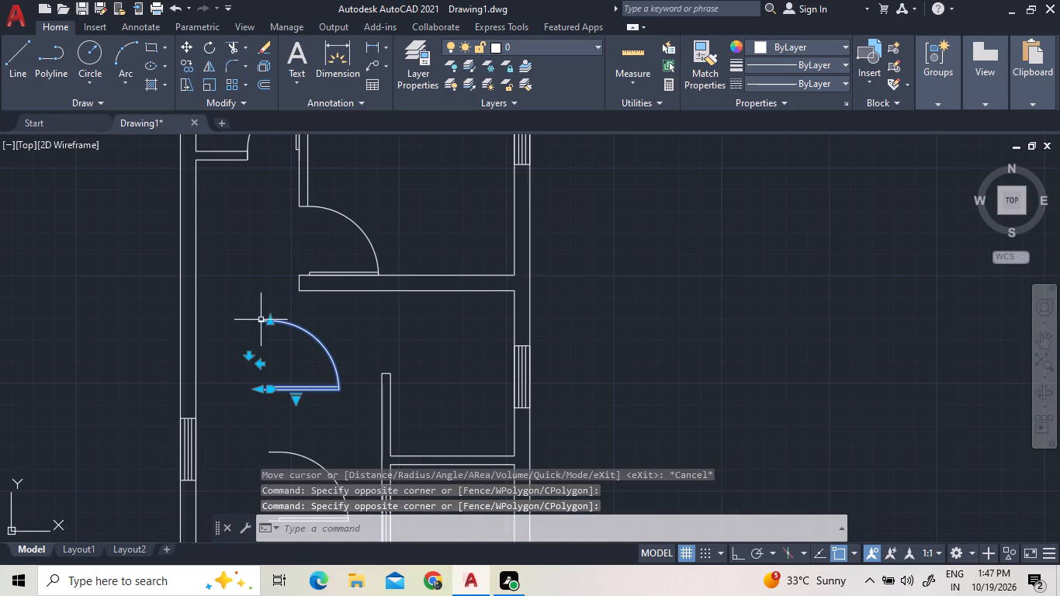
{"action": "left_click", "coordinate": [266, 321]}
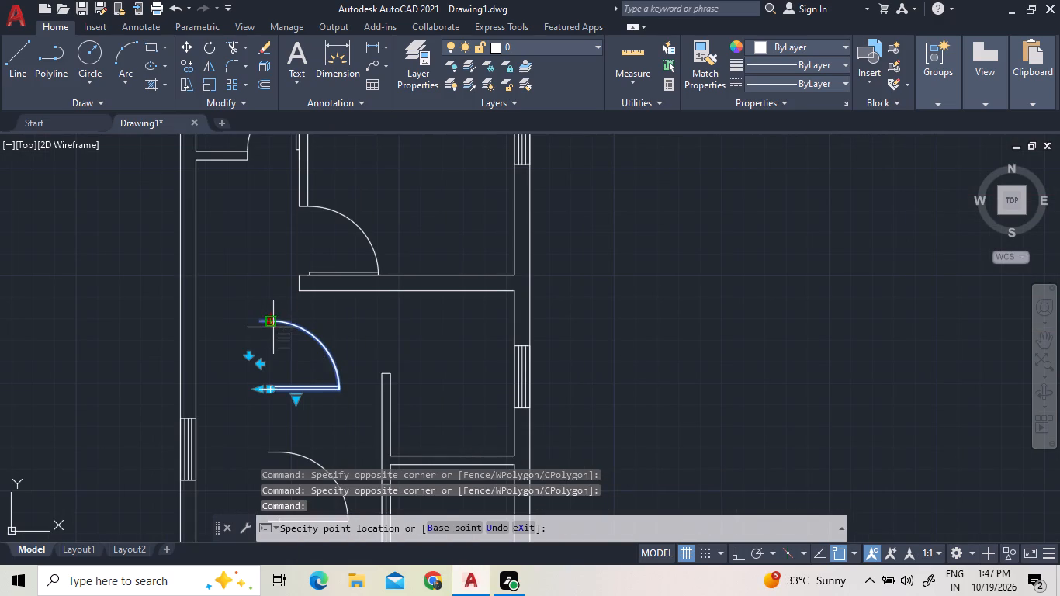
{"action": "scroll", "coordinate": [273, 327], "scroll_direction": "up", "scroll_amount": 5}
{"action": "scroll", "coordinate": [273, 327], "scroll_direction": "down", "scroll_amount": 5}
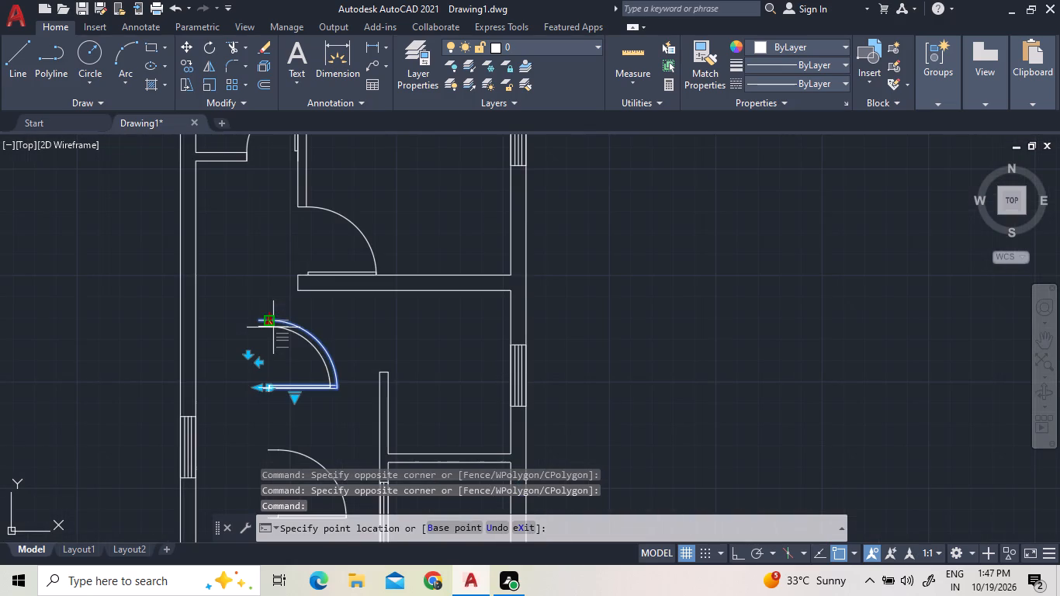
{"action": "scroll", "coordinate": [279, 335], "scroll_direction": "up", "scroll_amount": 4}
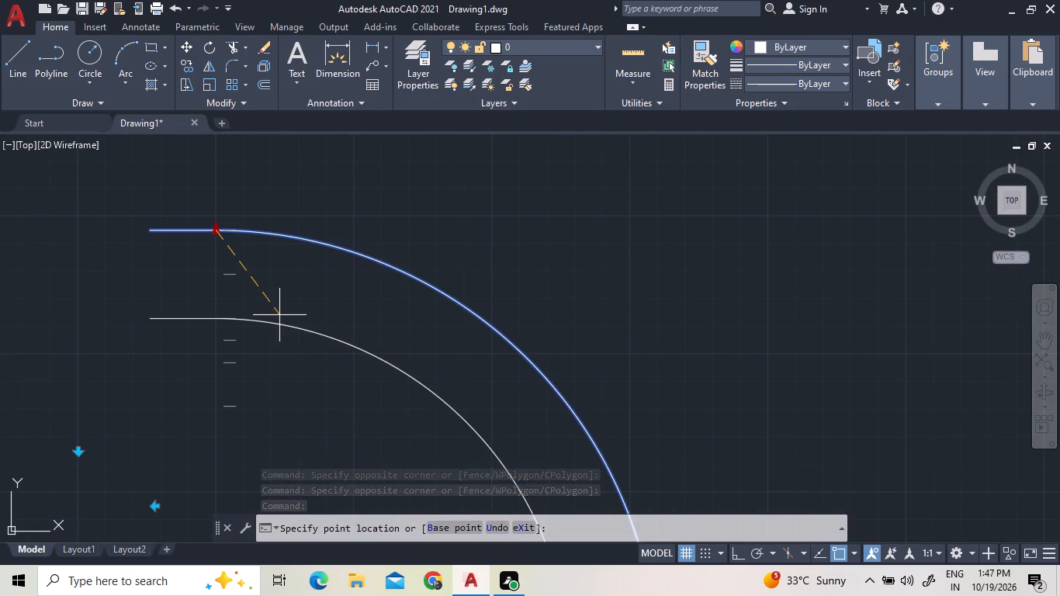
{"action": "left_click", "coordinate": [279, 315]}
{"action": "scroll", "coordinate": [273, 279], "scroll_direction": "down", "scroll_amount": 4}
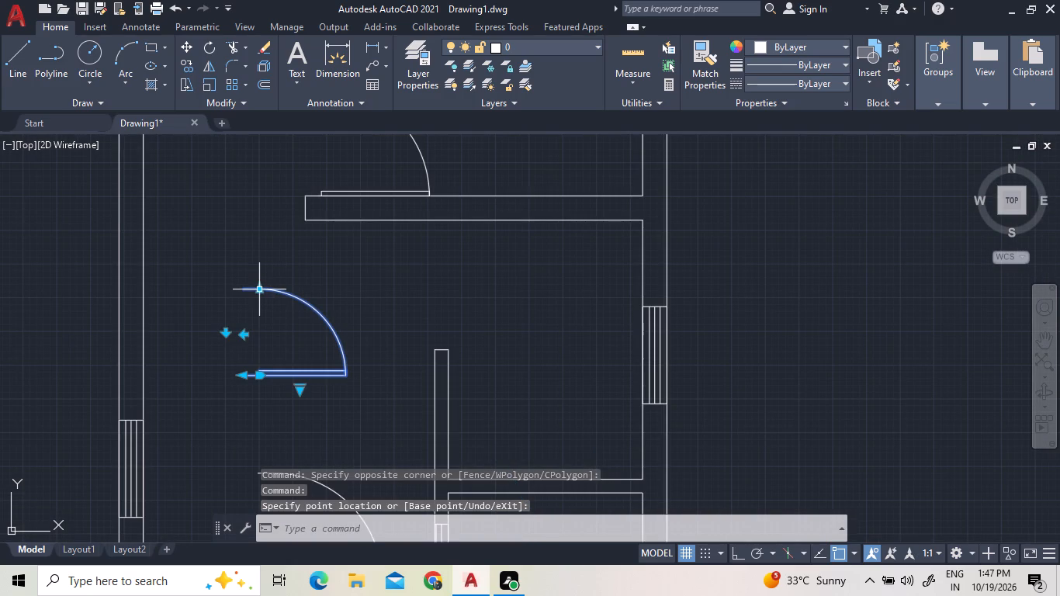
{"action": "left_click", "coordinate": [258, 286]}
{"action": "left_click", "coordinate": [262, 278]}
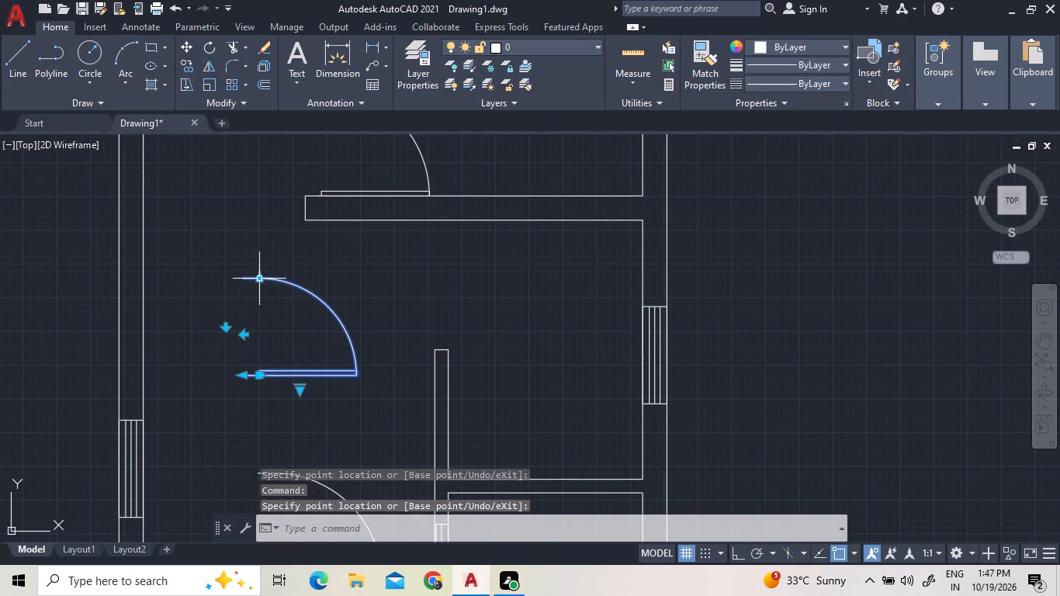
Flip the upper unplaced door vertically so its leaf lies along the upper edge and its swing faces down.
{"action": "right_click_drag", "start_coordinate": [303, 322], "coordinate": [313, 288]}
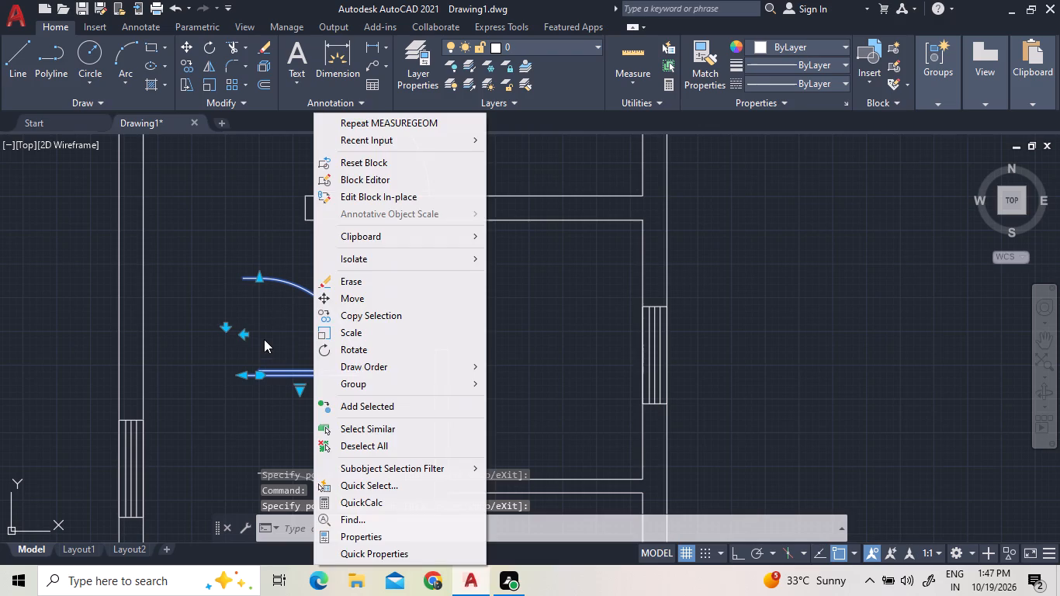
{"action": "left_click", "coordinate": [264, 339]}
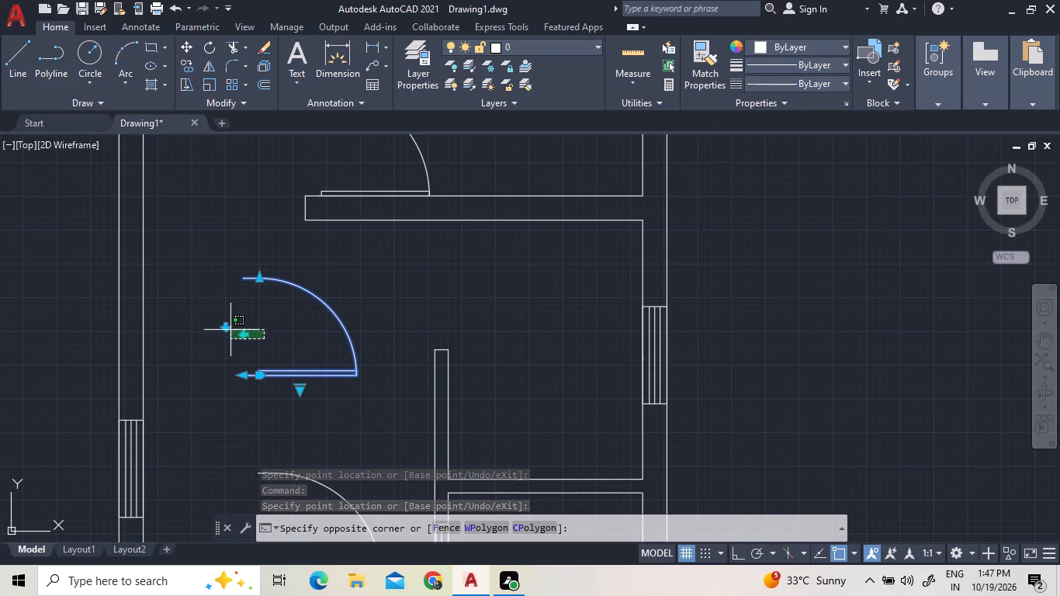
{"action": "left_click", "coordinate": [310, 344]}
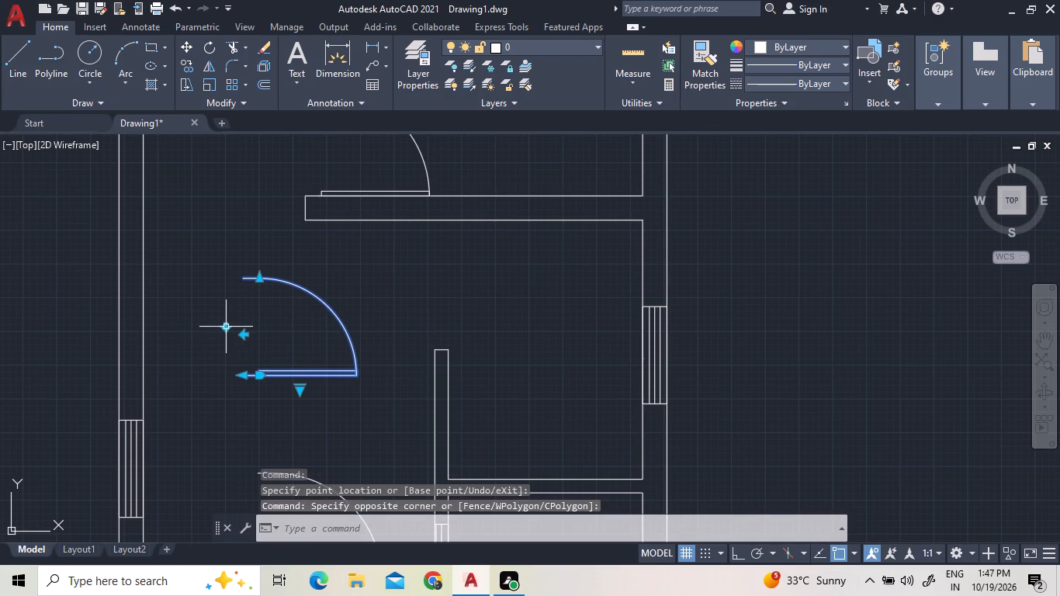
{"action": "left_click", "coordinate": [226, 327]}
Move the flipped door by its hinge-side jamb's outer end to the horizontal partition's lower line, aligned with the lower vertical partition's right line.
{"action": "right_click", "coordinate": [352, 303]}
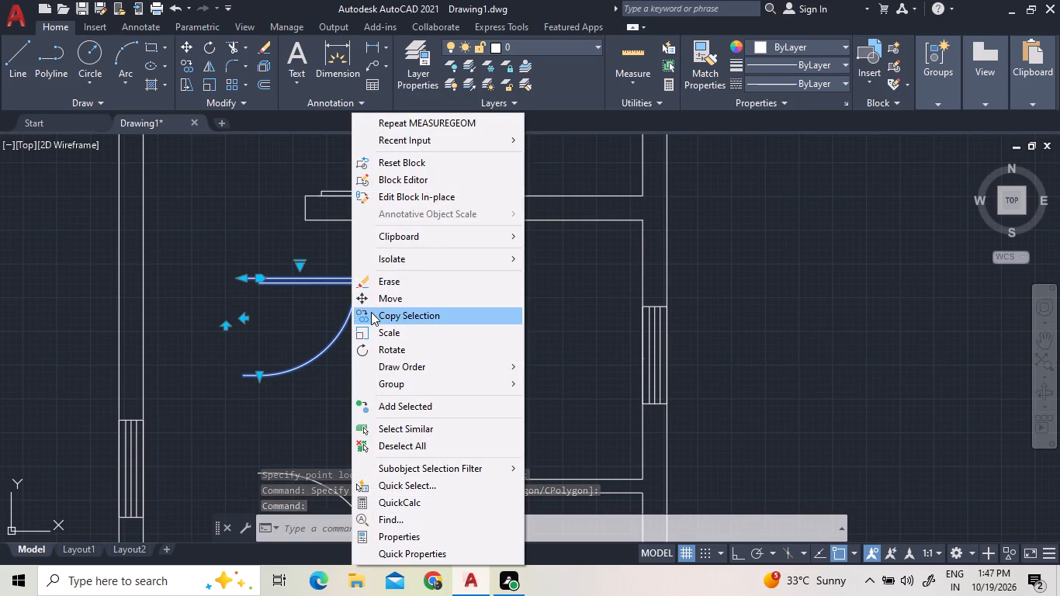
{"action": "left_click", "coordinate": [376, 294]}
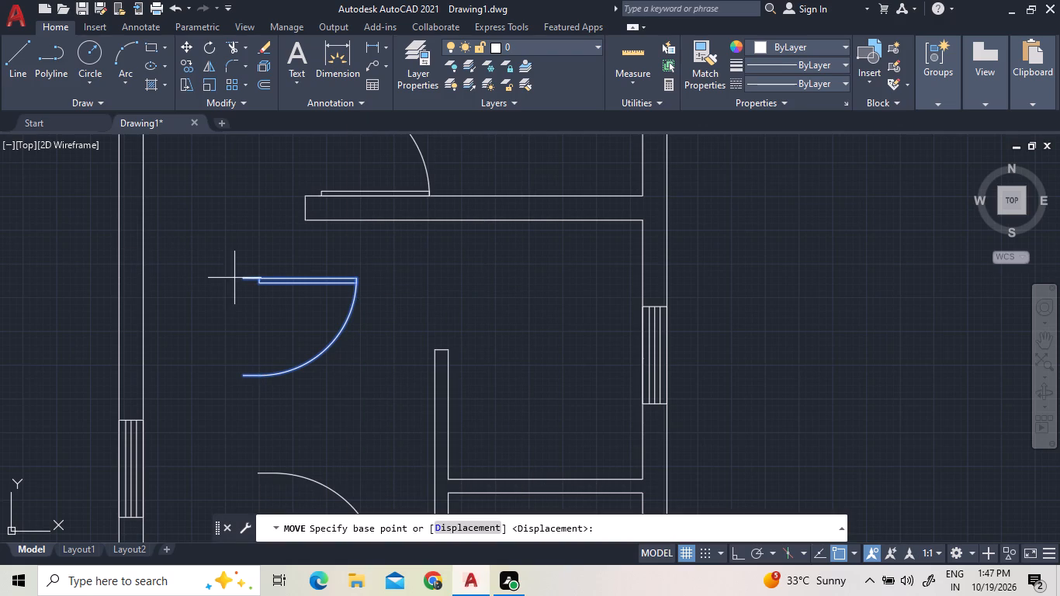
{"action": "left_click", "coordinate": [243, 279]}
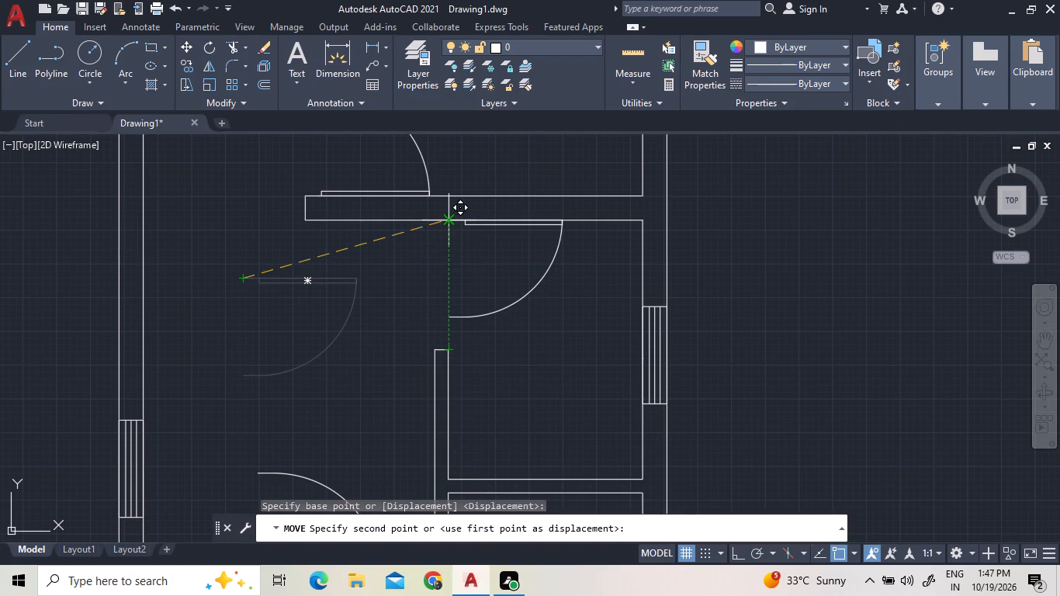
{"action": "left_click", "coordinate": [450, 223]}
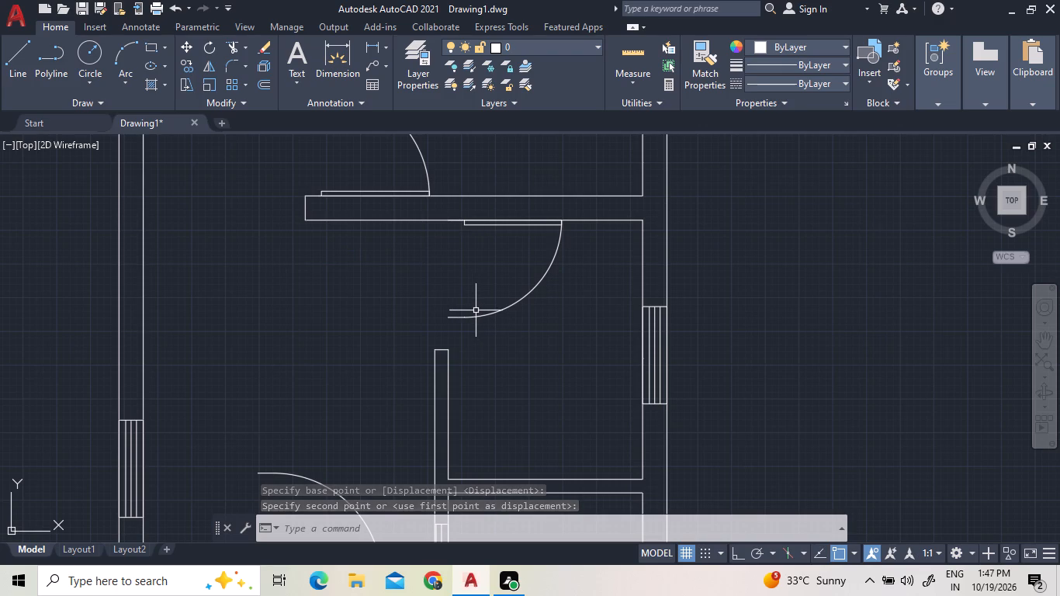
Enlarge the placed door by about a tenth, so its swing ends closer to the vertical partition's upper end.
{"action": "left_click", "coordinate": [478, 317]}
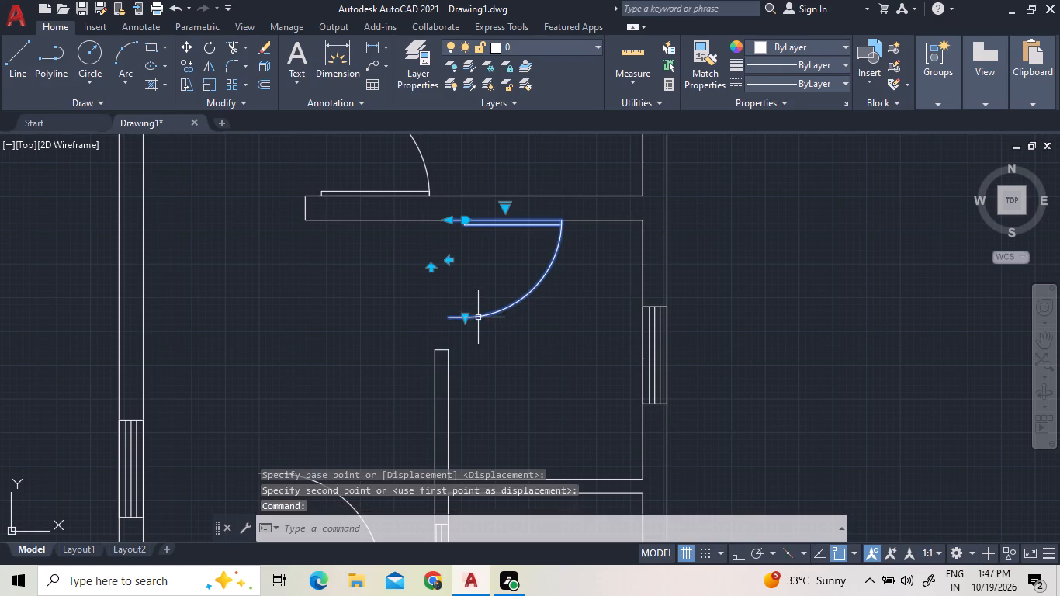
{"action": "left_click", "coordinate": [463, 317]}
{"action": "left_click", "coordinate": [460, 345]}
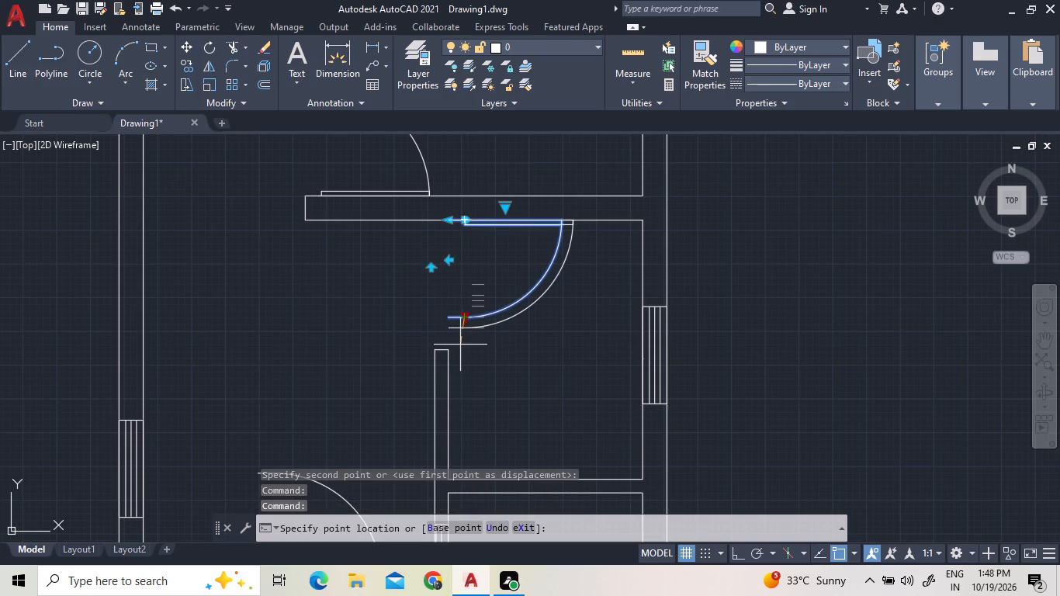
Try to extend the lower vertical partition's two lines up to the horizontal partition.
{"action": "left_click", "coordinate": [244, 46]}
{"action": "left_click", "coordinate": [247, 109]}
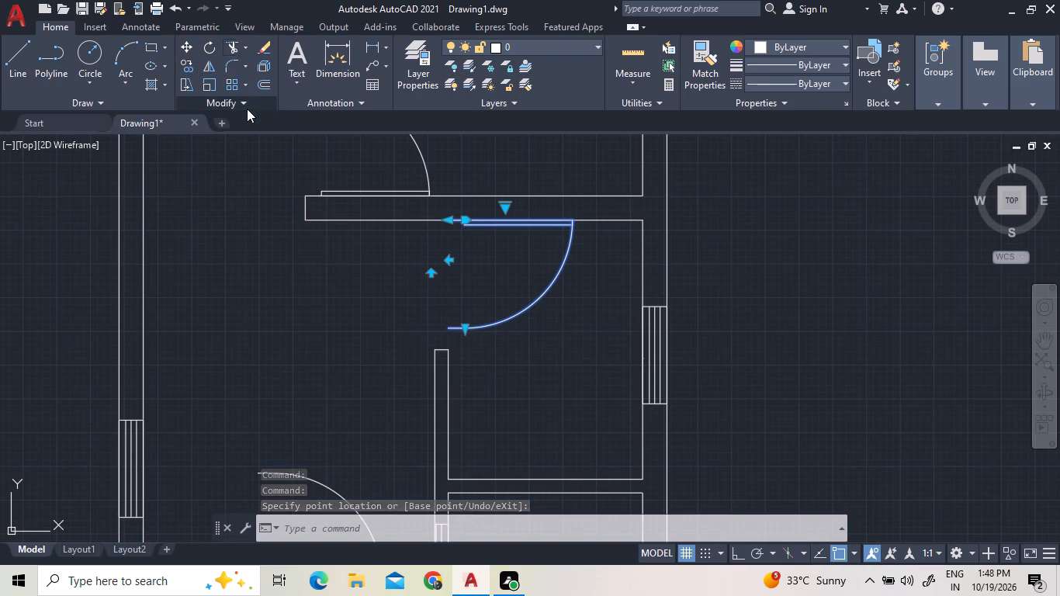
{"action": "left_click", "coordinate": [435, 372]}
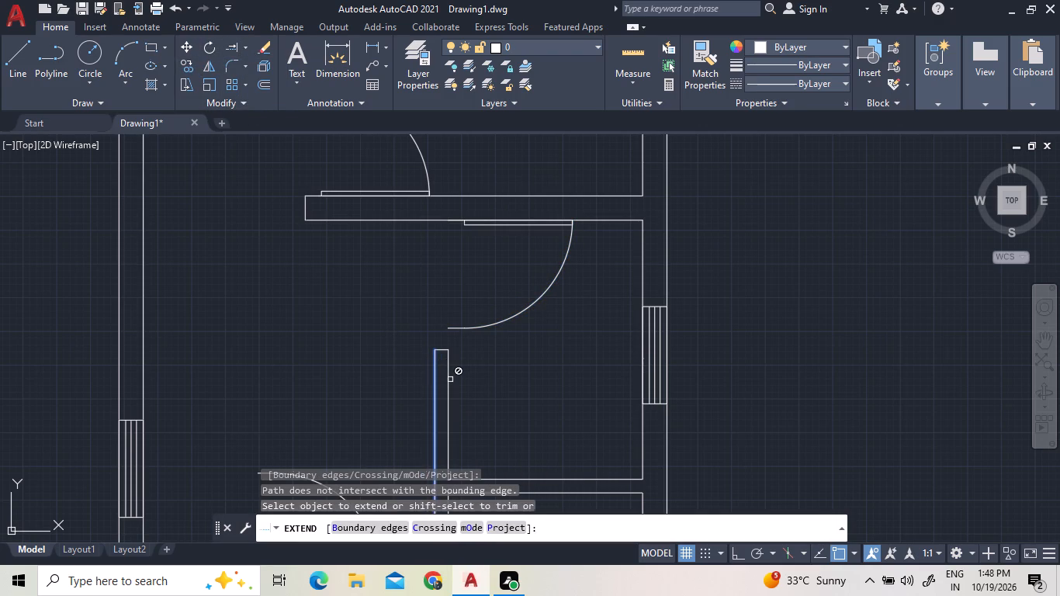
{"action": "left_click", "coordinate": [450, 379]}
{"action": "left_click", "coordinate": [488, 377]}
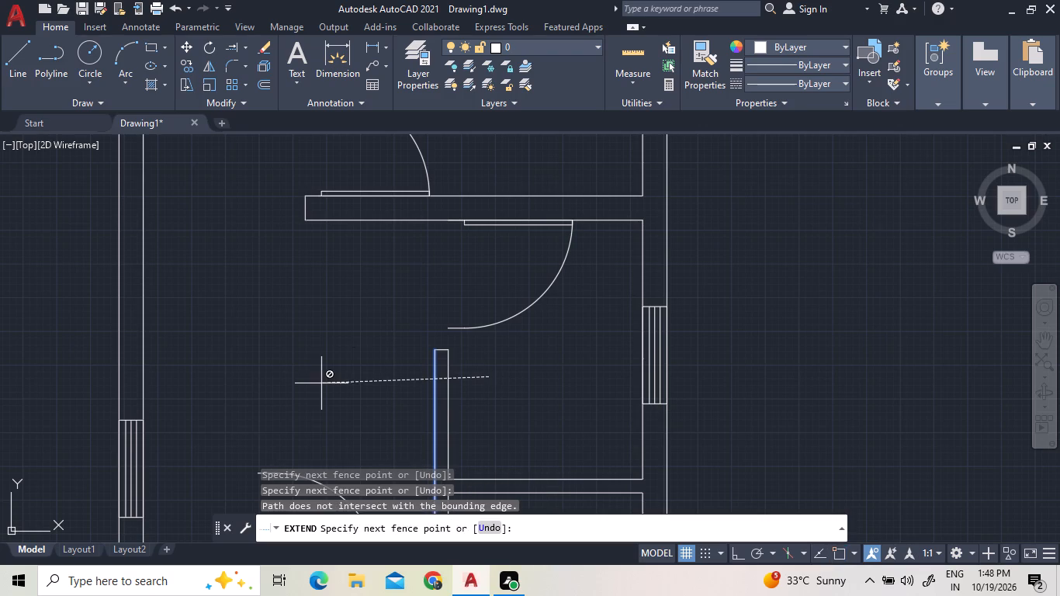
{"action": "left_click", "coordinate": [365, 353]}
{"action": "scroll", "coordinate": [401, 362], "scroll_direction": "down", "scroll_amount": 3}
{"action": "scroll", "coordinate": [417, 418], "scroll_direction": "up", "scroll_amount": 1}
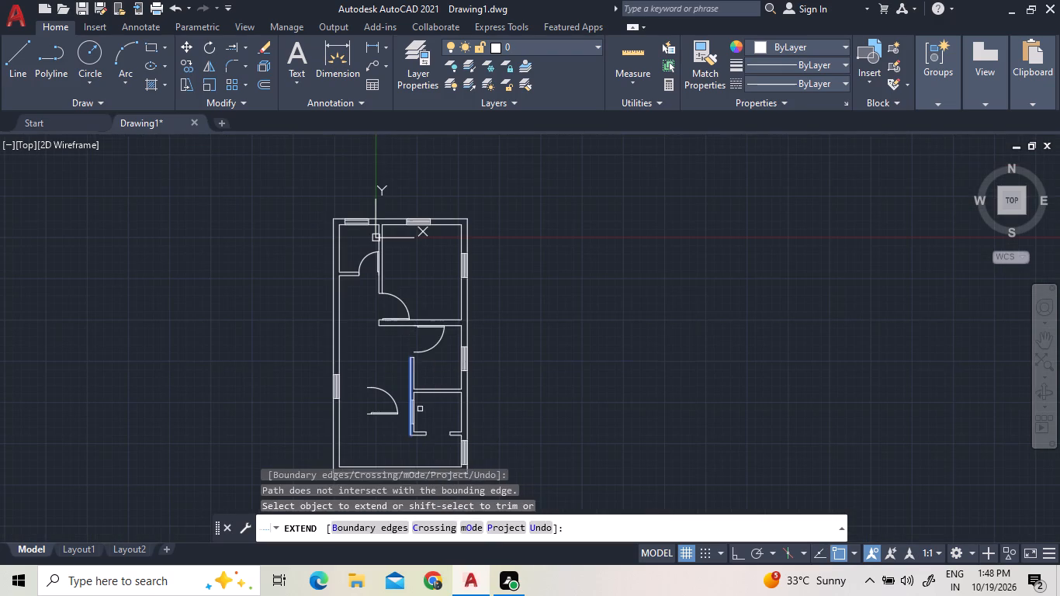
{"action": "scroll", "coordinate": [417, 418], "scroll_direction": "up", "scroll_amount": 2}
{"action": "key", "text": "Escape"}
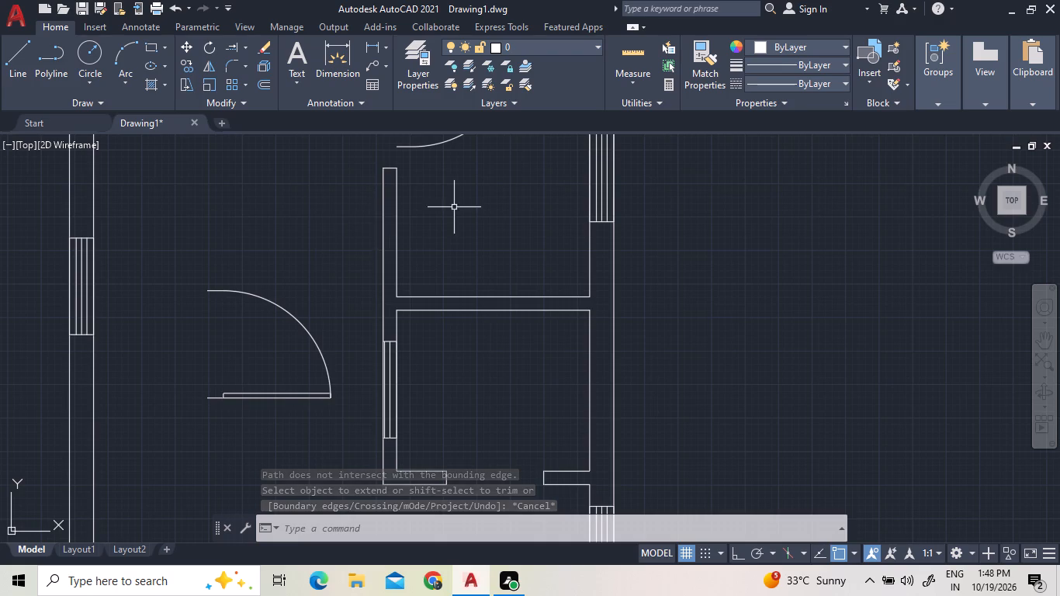
Extend both lines of the lower vertical partition up to the horizontal partition's lower line.
{"action": "scroll", "coordinate": [403, 380], "scroll_direction": "down", "scroll_amount": 2}
{"action": "scroll", "coordinate": [431, 265], "scroll_direction": "up", "scroll_amount": 2}
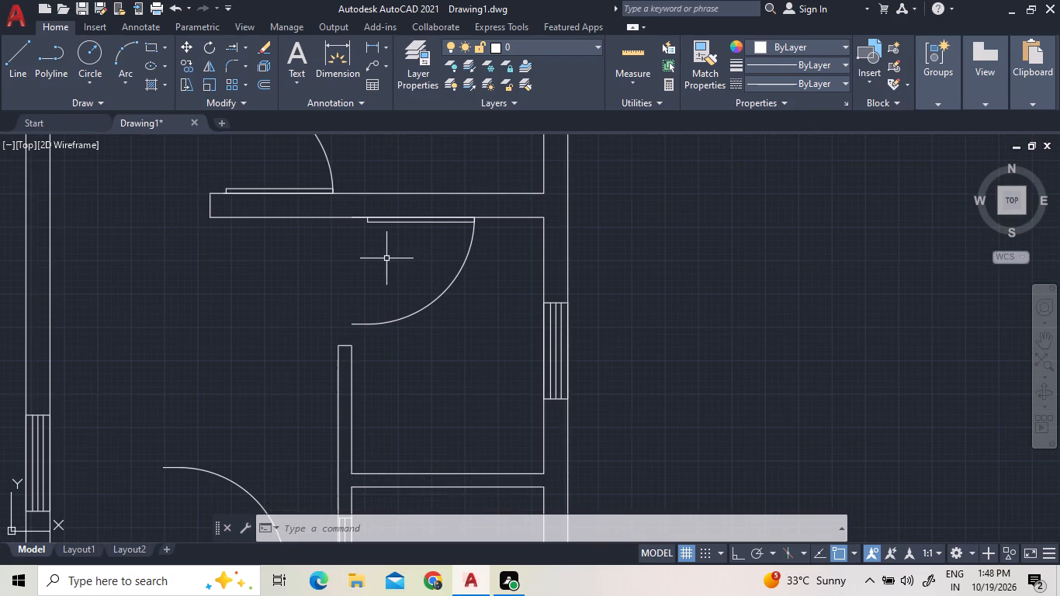
{"action": "left_click", "coordinate": [230, 48]}
{"action": "left_click", "coordinate": [339, 357]}
{"action": "left_click", "coordinate": [352, 357]}
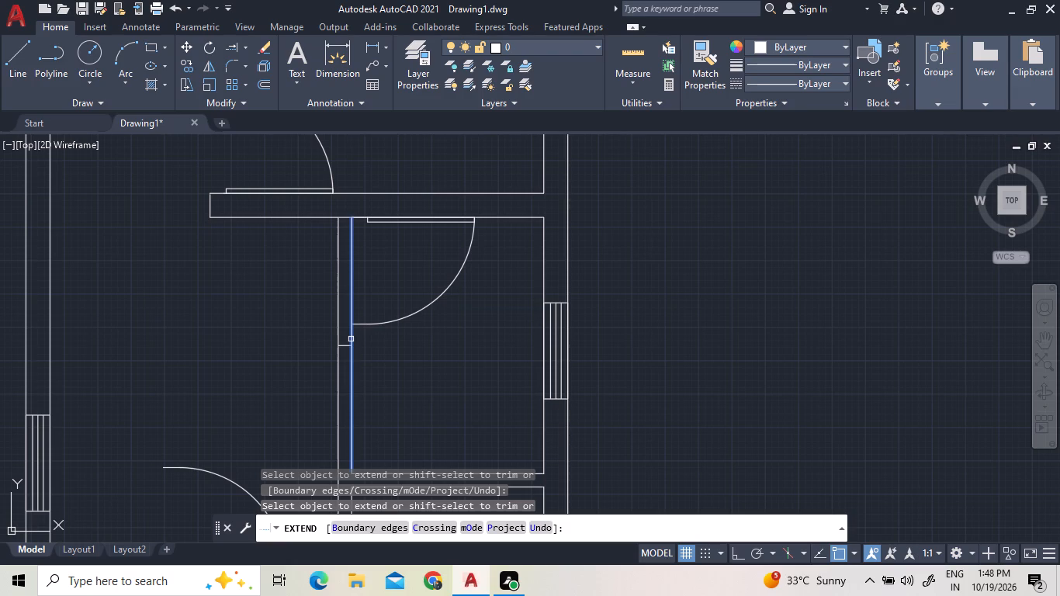
{"action": "left_click", "coordinate": [351, 339]}
{"action": "right_click", "coordinate": [388, 333]}
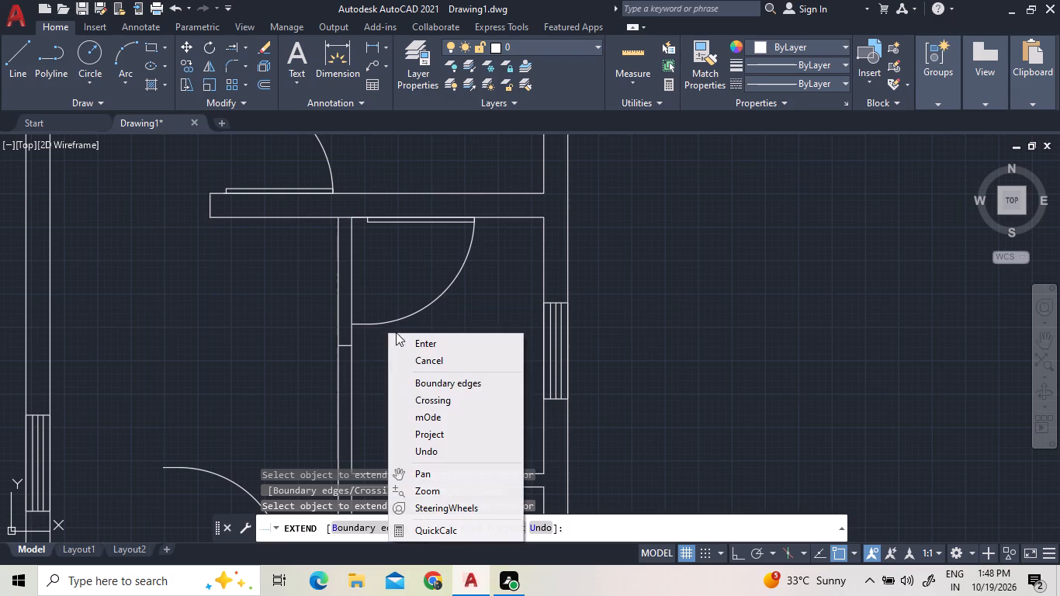
{"action": "left_click", "coordinate": [403, 345]}
Delete the short cap line crossing the extended vertical partition just below the door.
{"action": "left_click", "coordinate": [343, 347]}
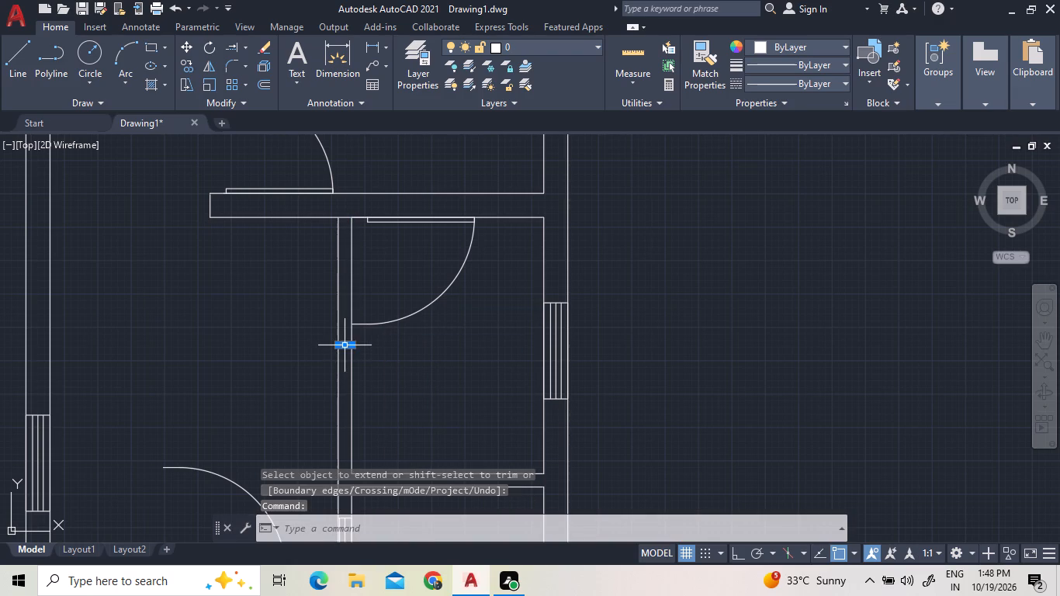
{"action": "key", "text": "Delete"}
{"action": "left_click", "coordinate": [421, 327]}
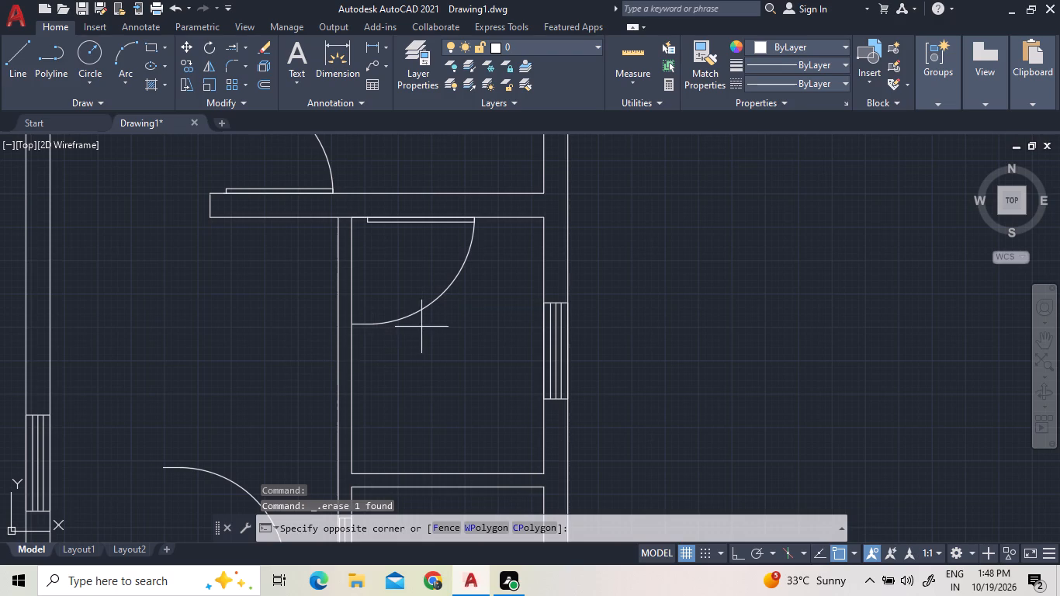
Move the door below the horizontal partition so its jamb corner meets the outer line of the lower vertical partition.
{"action": "left_click", "coordinate": [361, 265]}
{"action": "right_click", "coordinate": [361, 265]}
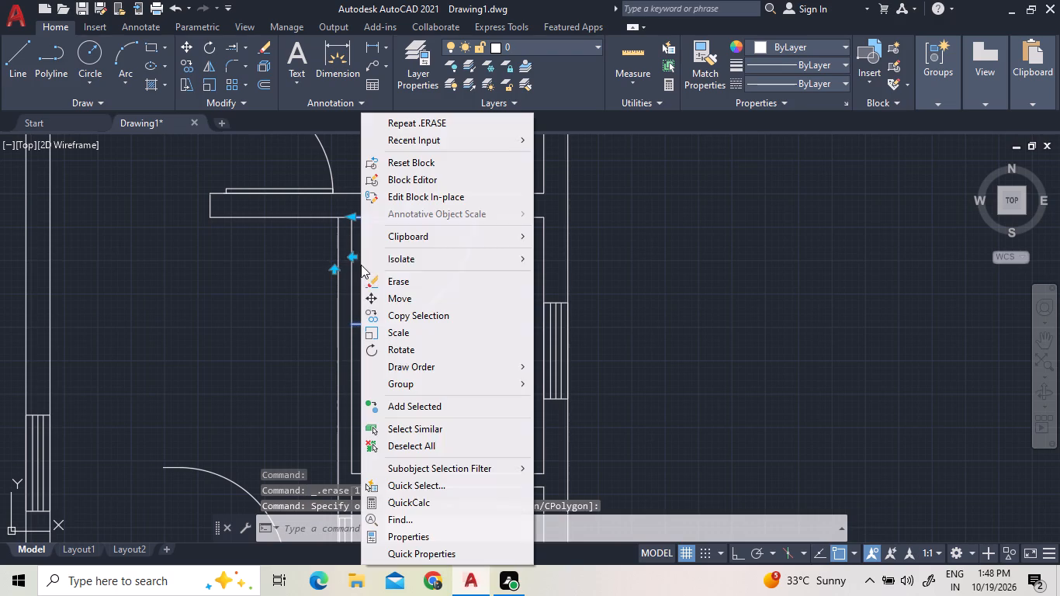
{"action": "left_click", "coordinate": [375, 294]}
{"action": "scroll", "coordinate": [355, 196], "scroll_direction": "up", "scroll_amount": 3}
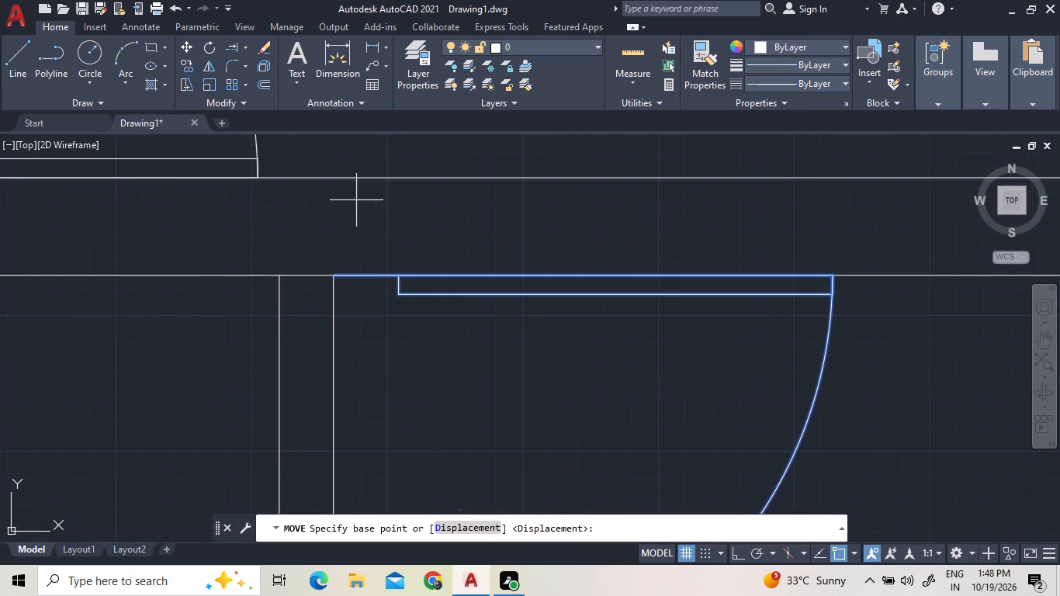
{"action": "left_click", "coordinate": [332, 274]}
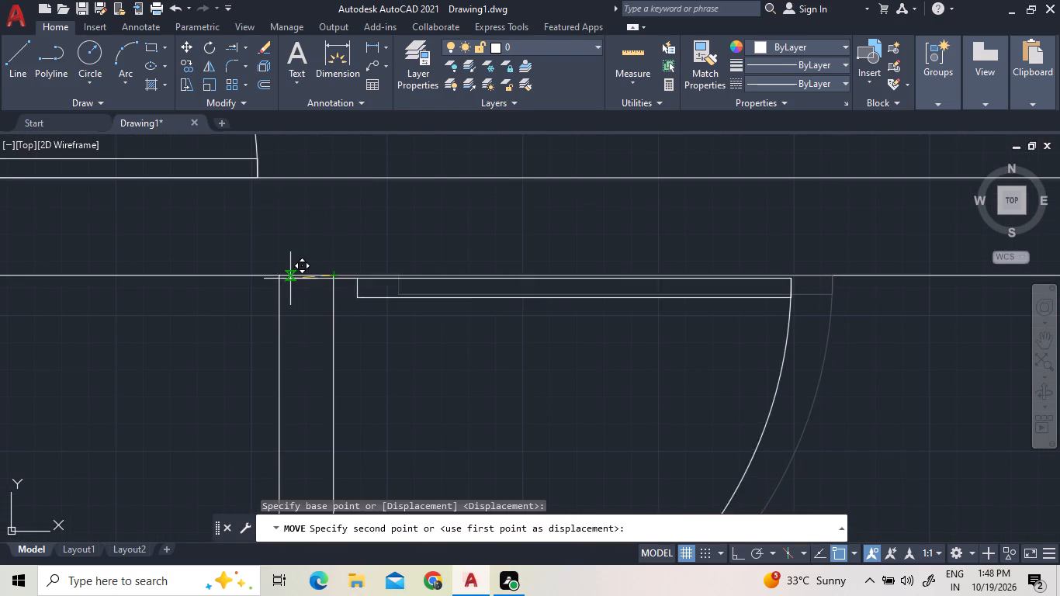
{"action": "left_click", "coordinate": [276, 277]}
{"action": "scroll", "coordinate": [276, 277], "scroll_direction": "down", "scroll_amount": 4}
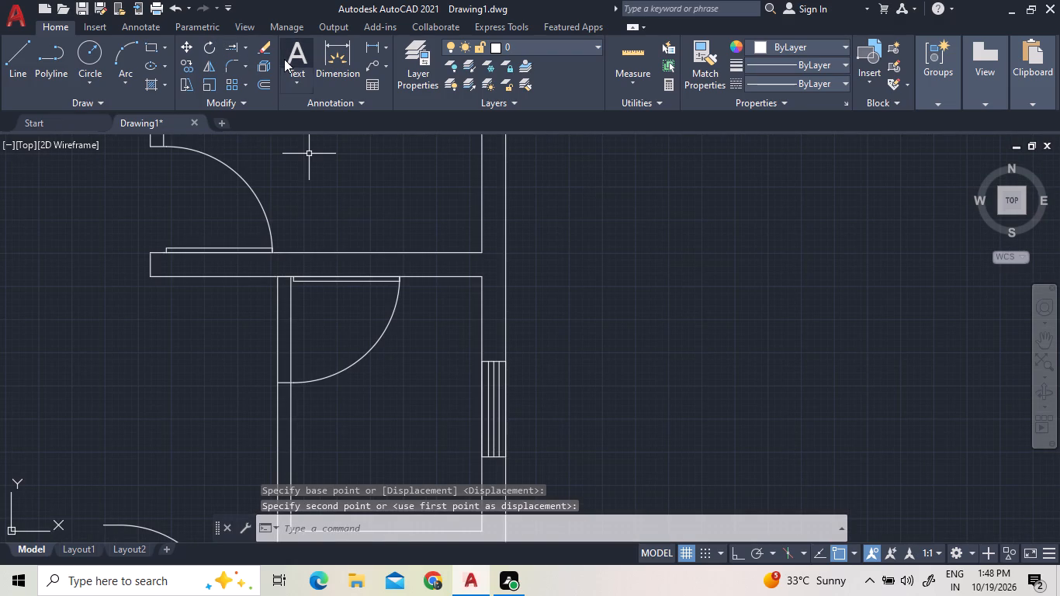
Trim both lines of the lower vertical partition out of the door opening below the horizontal partition.
{"action": "left_click", "coordinate": [248, 49]}
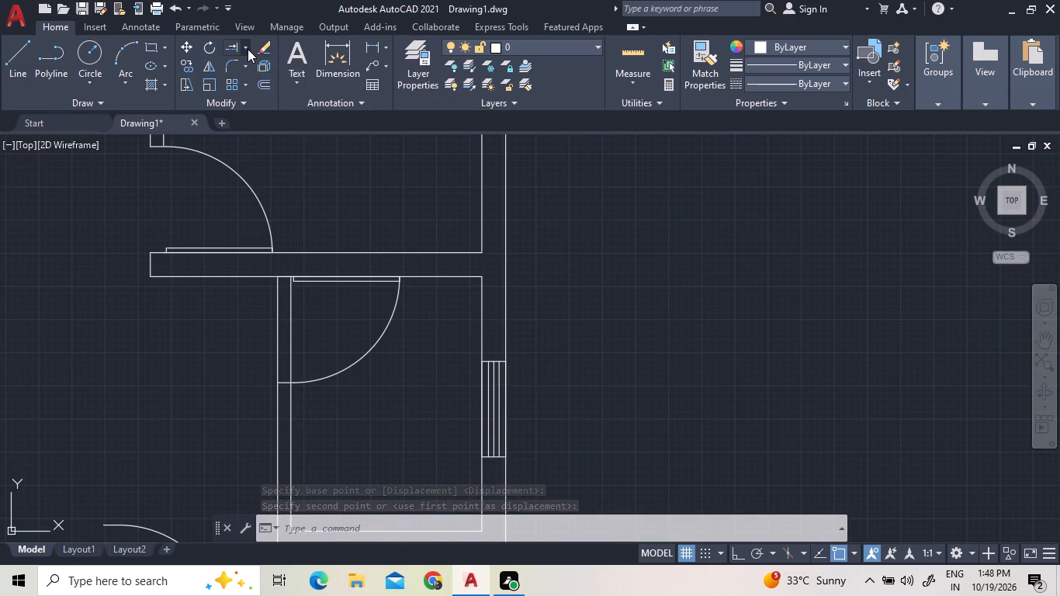
{"action": "left_click", "coordinate": [245, 73]}
{"action": "left_click", "coordinate": [302, 309]}
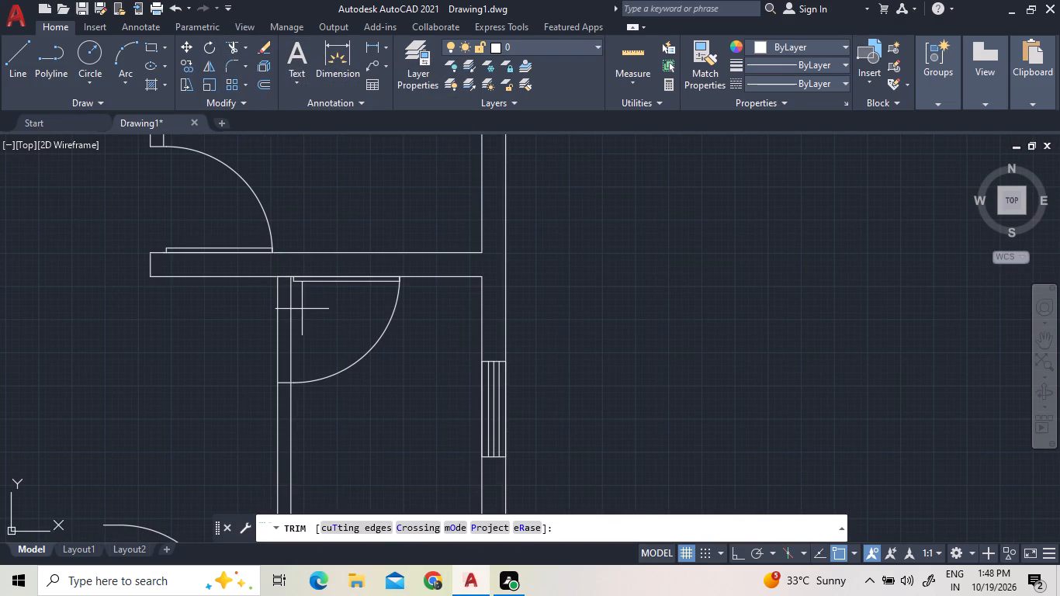
{"action": "left_click", "coordinate": [249, 296]}
{"action": "scroll", "coordinate": [271, 320], "scroll_direction": "down", "scroll_amount": 2}
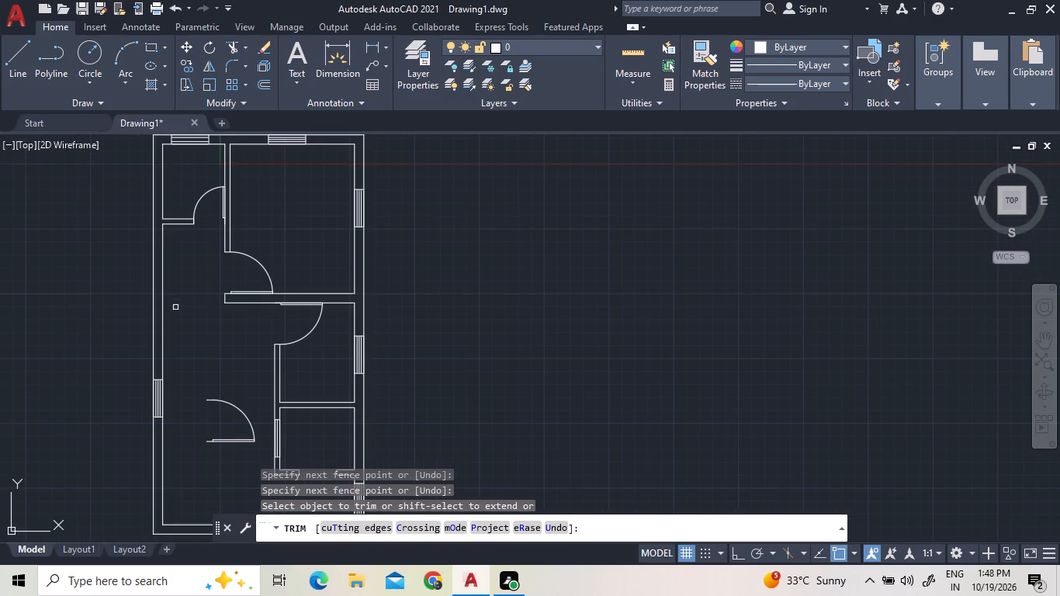
{"action": "right_click", "coordinate": [234, 353]}
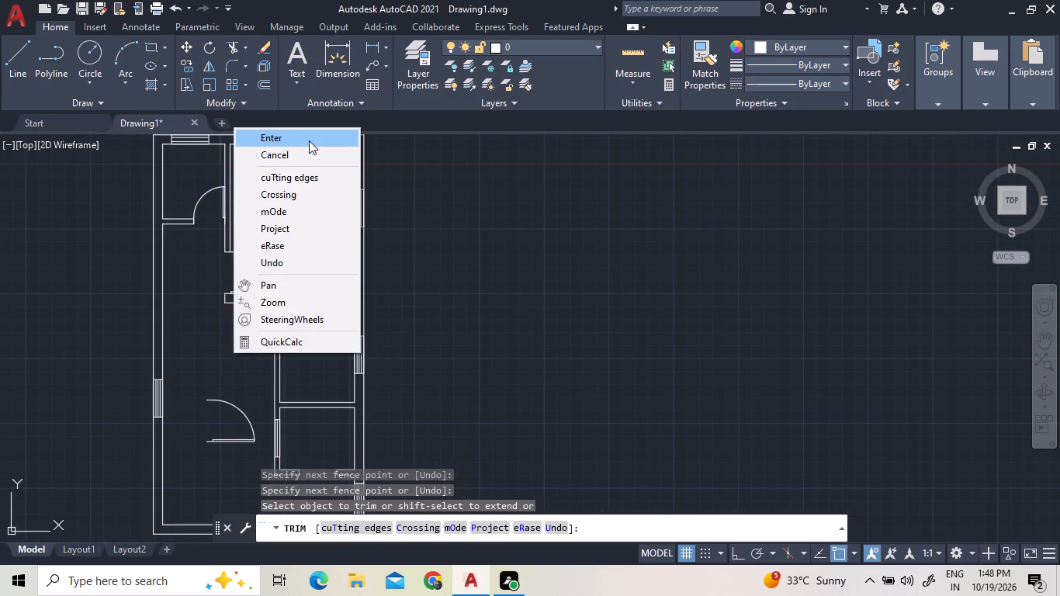
{"action": "left_click", "coordinate": [309, 145]}
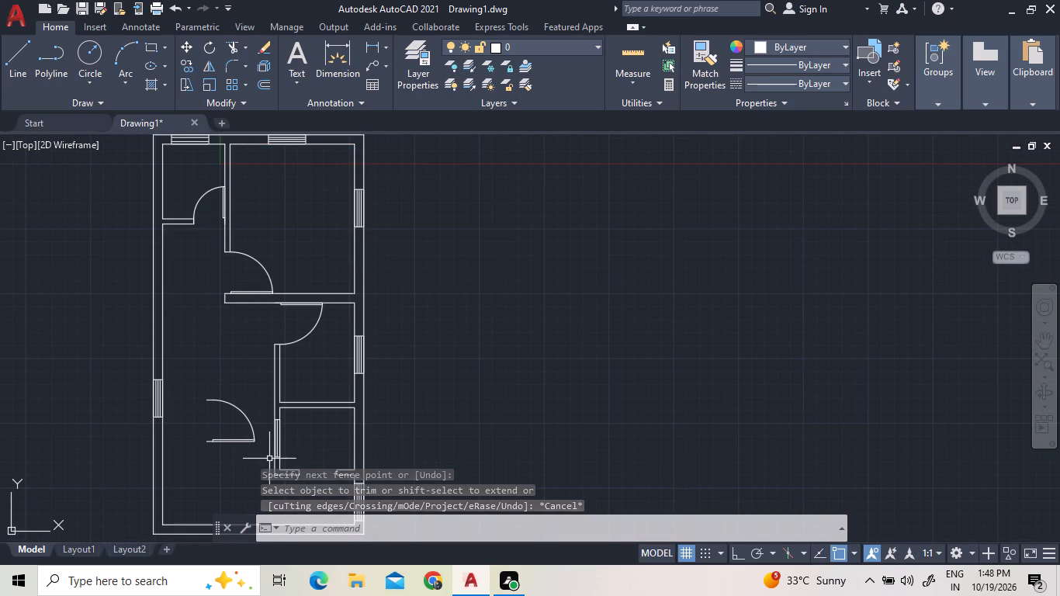
Flip the spare door copy beside the lower rooms both horizontally and vertically.
{"action": "scroll", "coordinate": [269, 459], "scroll_direction": "up", "scroll_amount": 1}
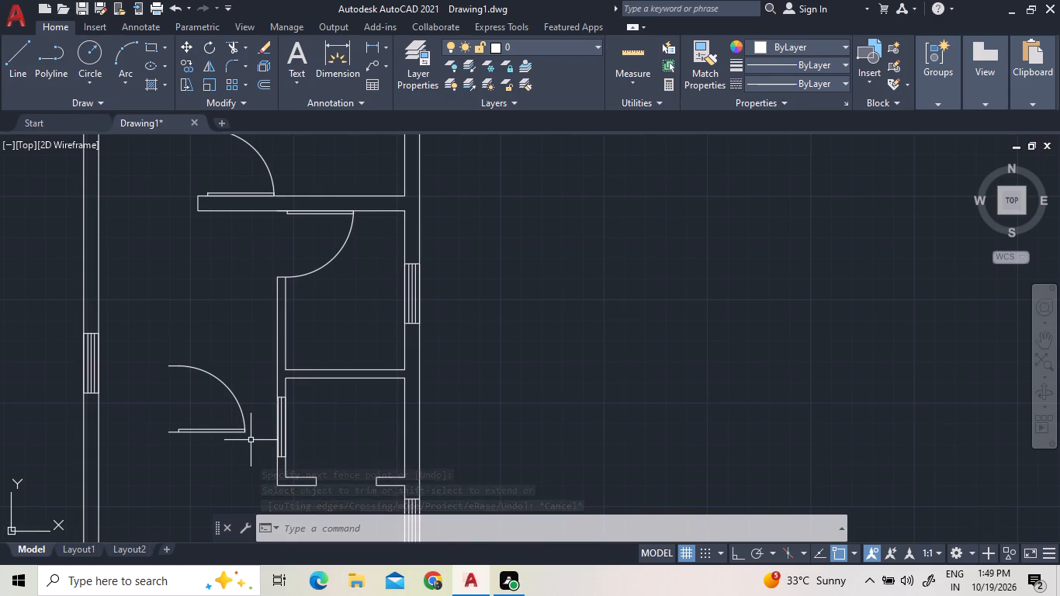
{"action": "left_click", "coordinate": [251, 440]}
{"action": "left_click", "coordinate": [111, 366]}
{"action": "left_click", "coordinate": [170, 410]}
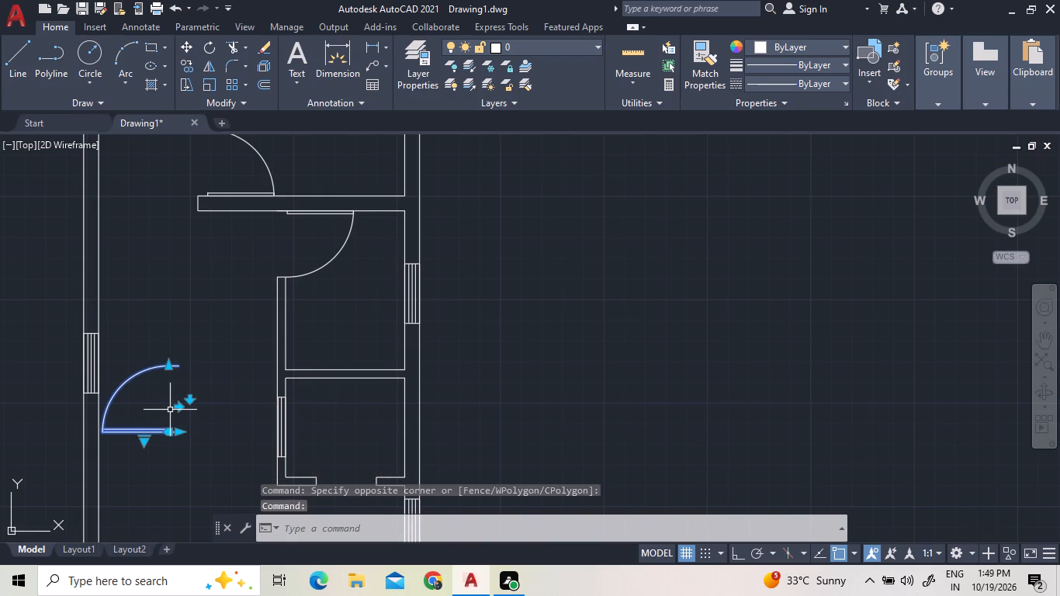
{"action": "left_click", "coordinate": [188, 403]}
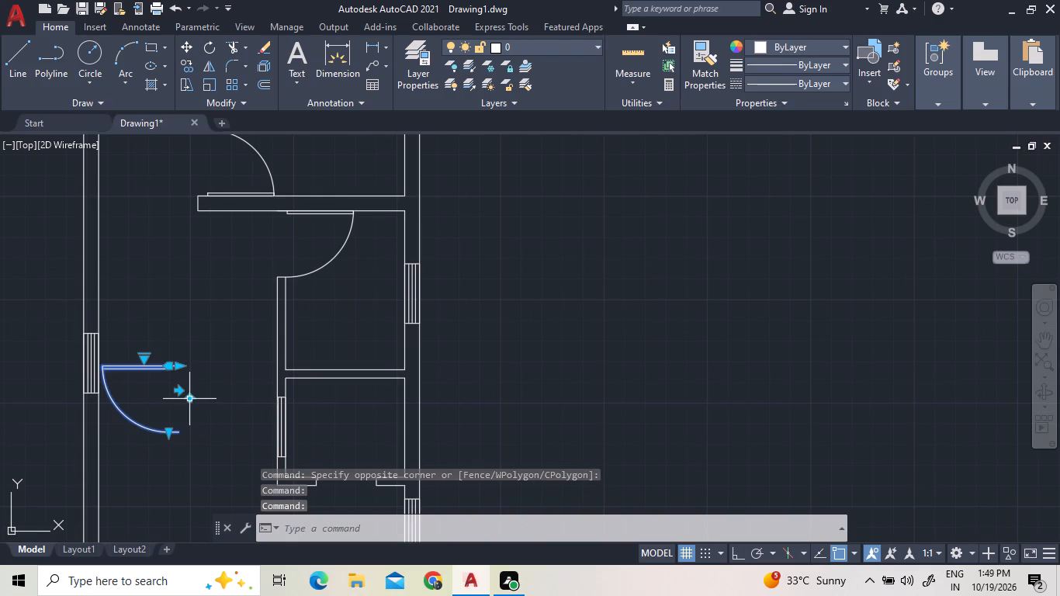
Rotate the flipped spare door by 270° about its leaf-side frame end, with Ortho on.
{"action": "right_click", "coordinate": [227, 367]}
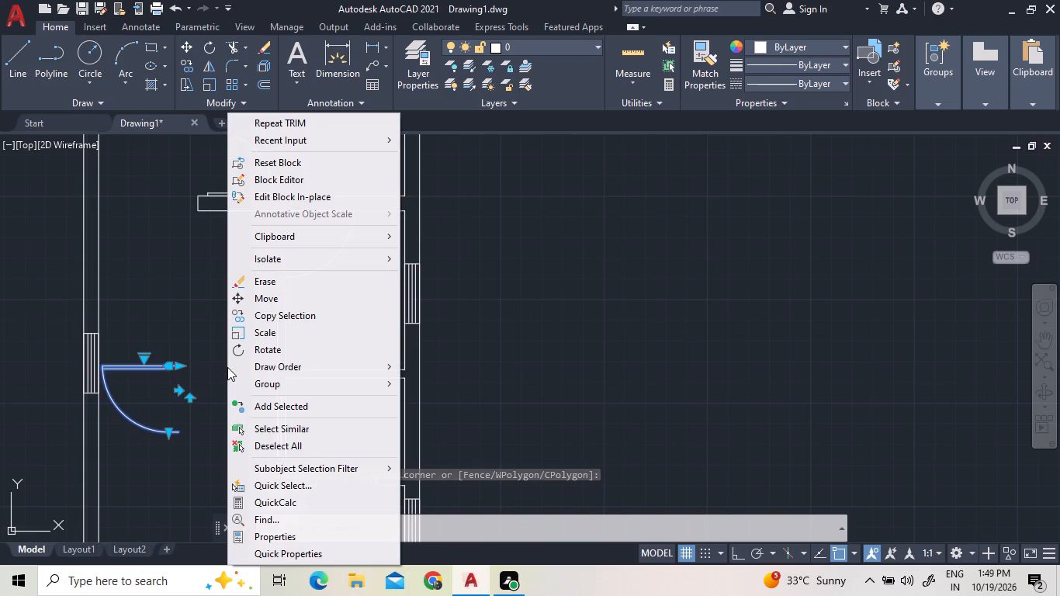
{"action": "left_click", "coordinate": [261, 356]}
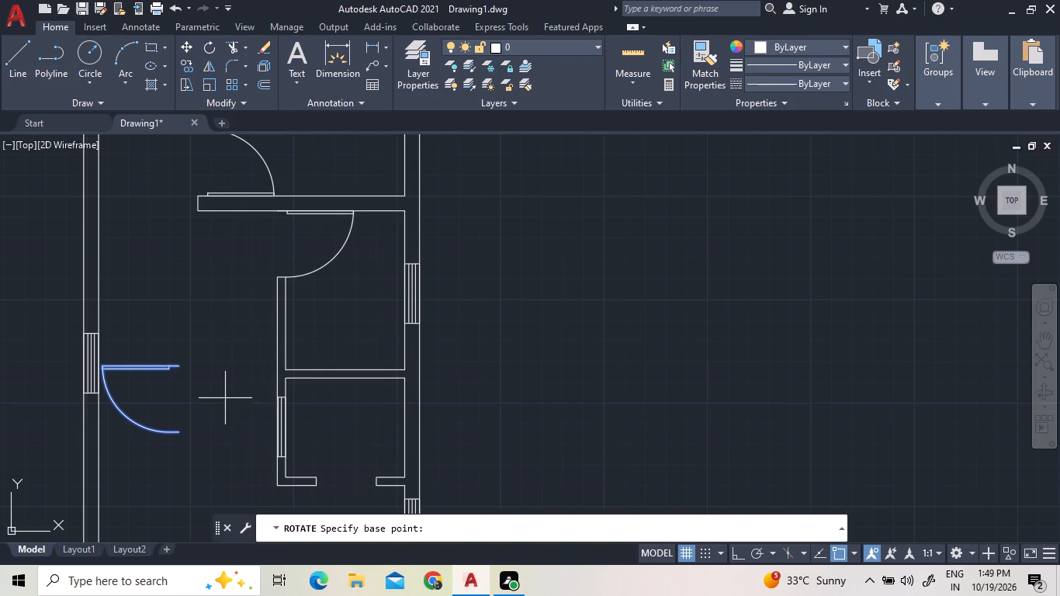
{"action": "left_click", "coordinate": [178, 363]}
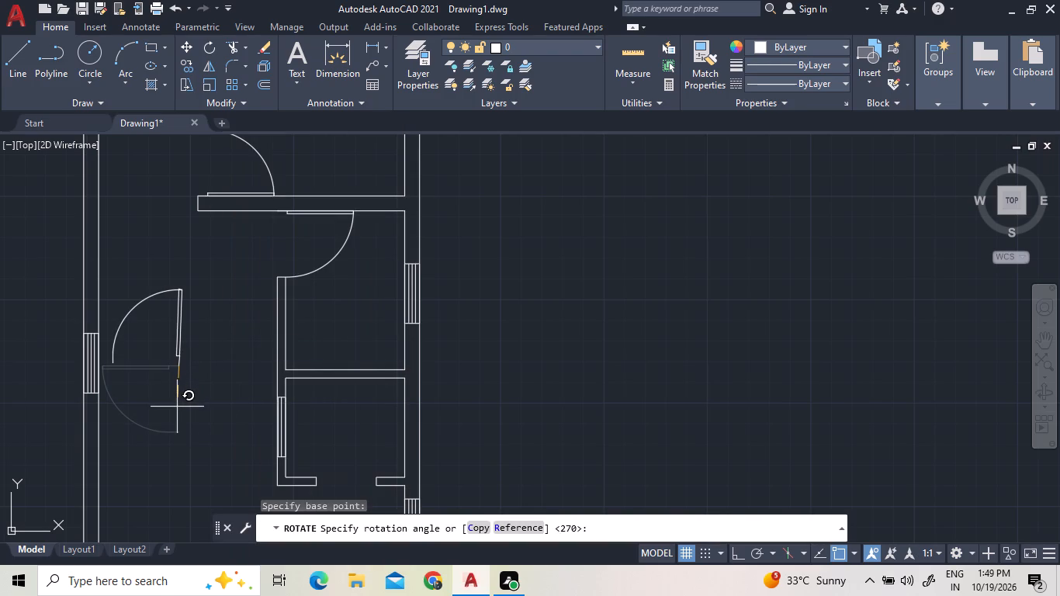
{"action": "key", "text": "F8"}
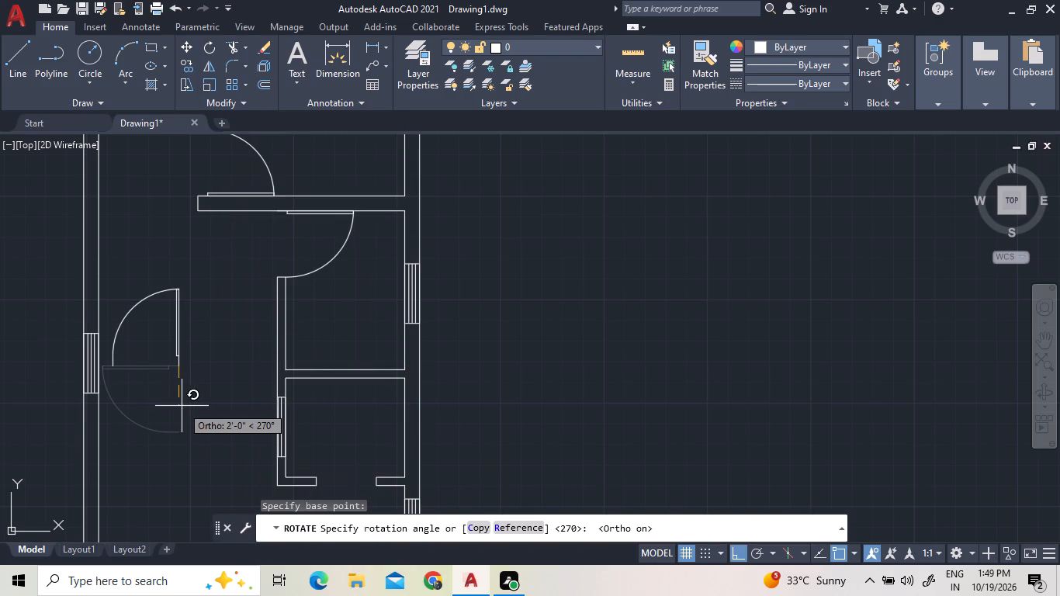
{"action": "left_click", "coordinate": [182, 406]}
Flip the rotated door horizontally so its upright leaf stands on the side facing the outer west wall.
{"action": "left_click", "coordinate": [195, 352]}
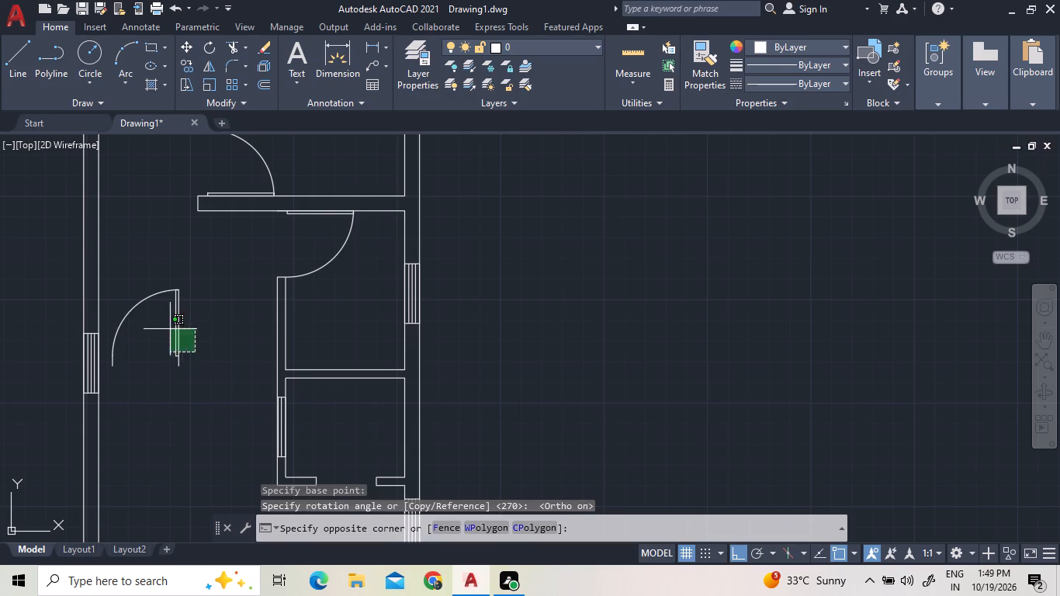
{"action": "left_click", "coordinate": [167, 325]}
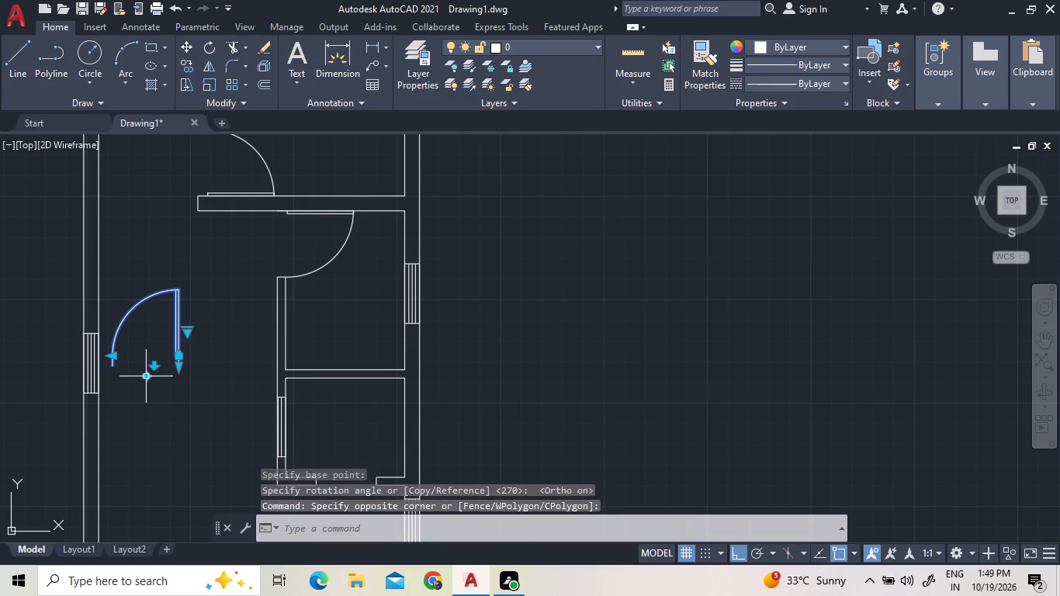
{"action": "left_click", "coordinate": [147, 376]}
Move the door by its leaf-side frame end onto the lower line of the partition between the two small rooms.
{"action": "right_click", "coordinate": [163, 376]}
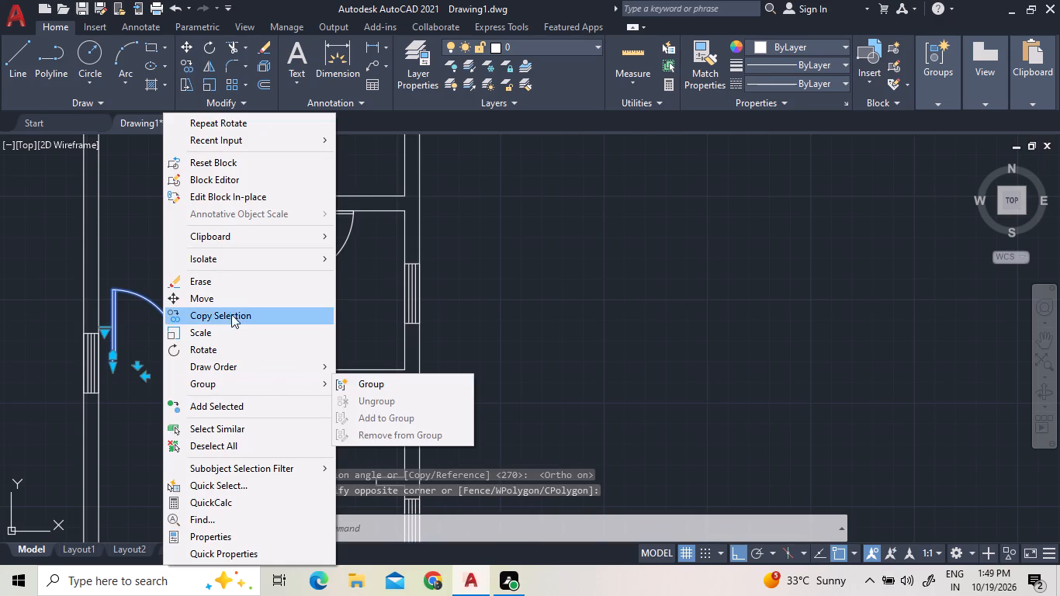
{"action": "left_click", "coordinate": [230, 300]}
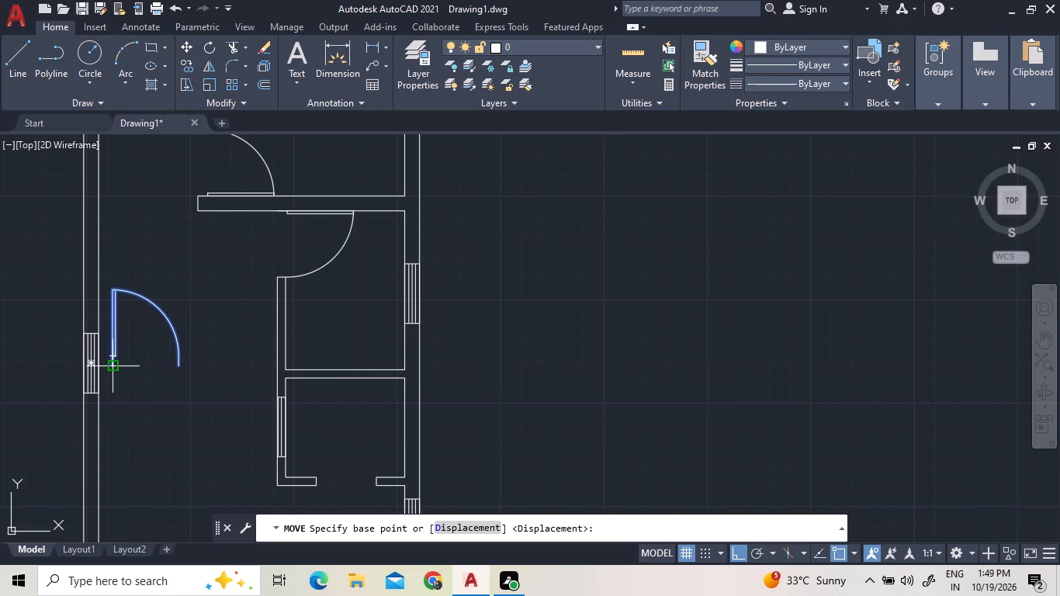
{"action": "left_click", "coordinate": [114, 367]}
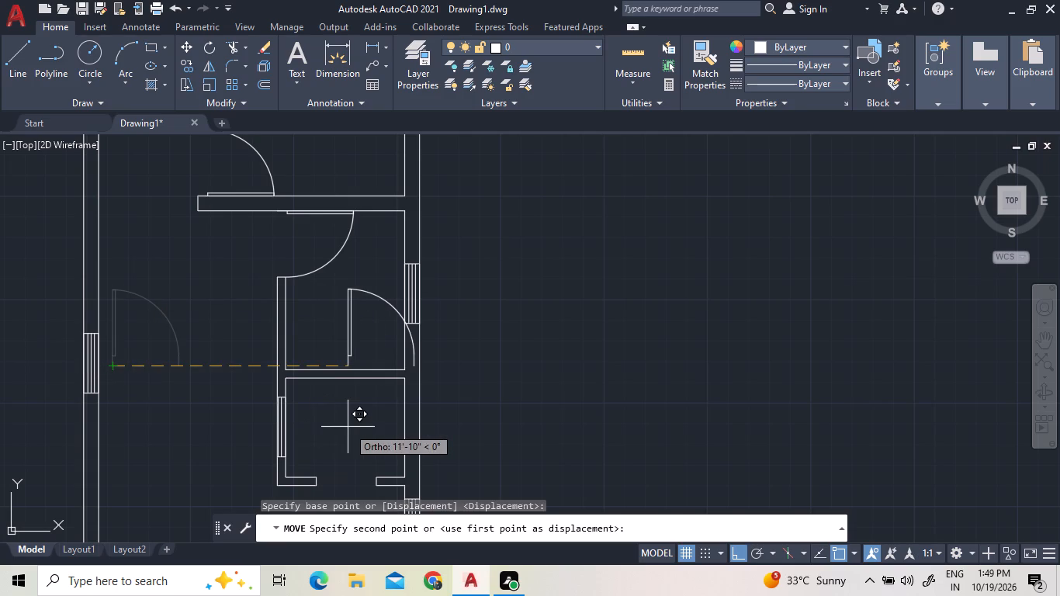
{"action": "scroll", "coordinate": [348, 427], "scroll_direction": "up", "scroll_amount": 3}
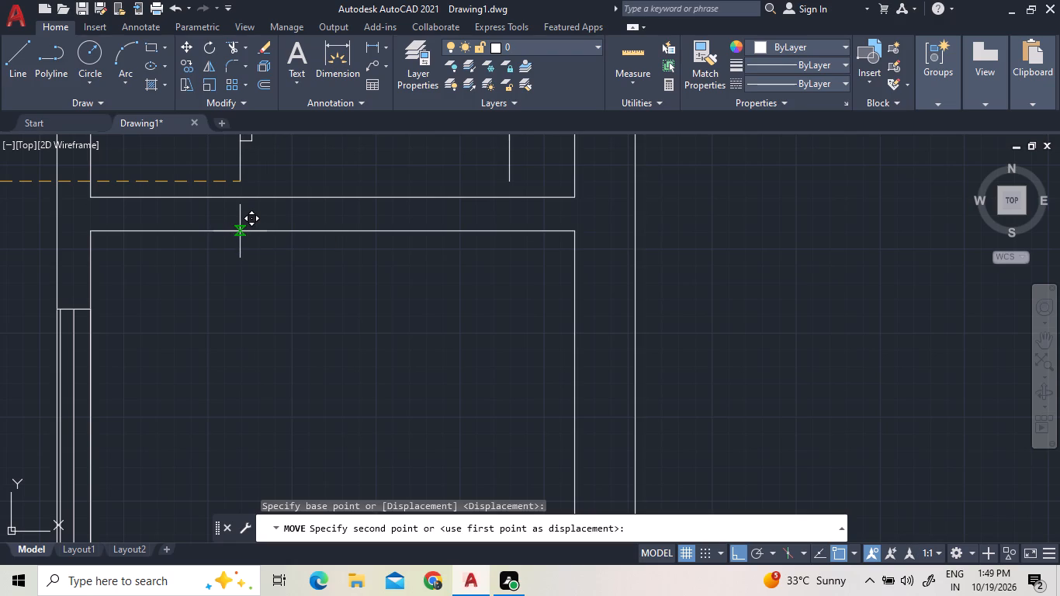
{"action": "left_click", "coordinate": [240, 231]}
{"action": "scroll", "coordinate": [258, 331], "scroll_direction": "down", "scroll_amount": 2}
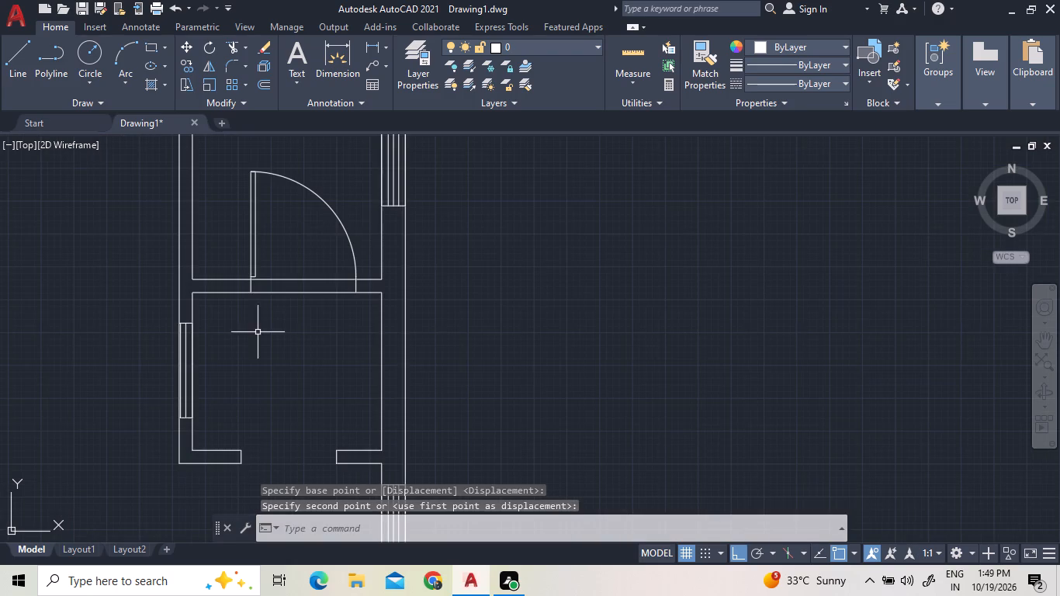
Move the door straight down 5'-5" to line up with the lower line of the bottom room's open partition.
{"action": "scroll", "coordinate": [284, 319], "scroll_direction": "down", "scroll_amount": 2}
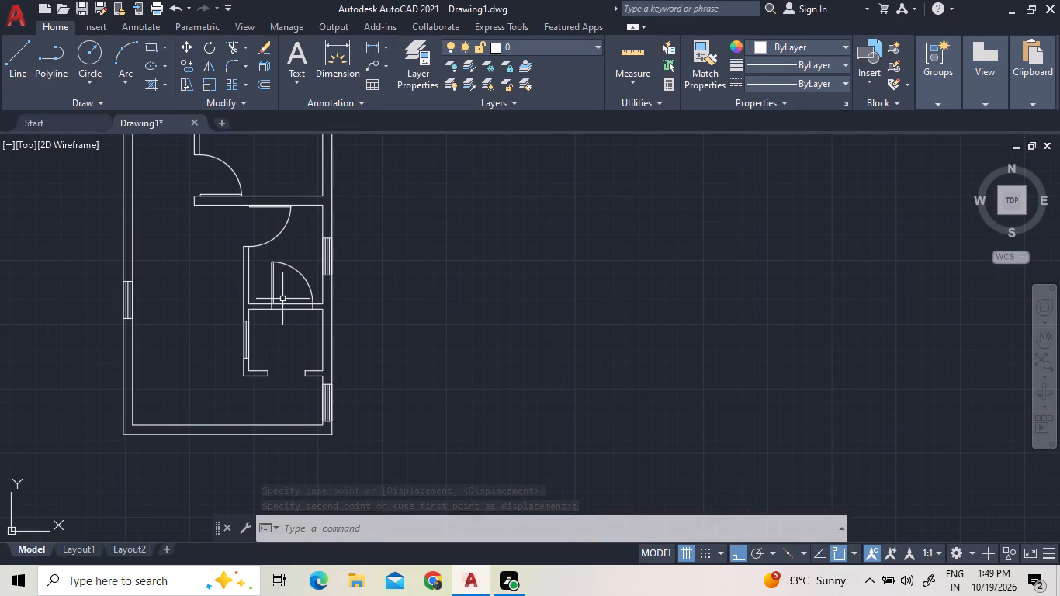
{"action": "left_click", "coordinate": [279, 292]}
{"action": "left_click", "coordinate": [262, 281]}
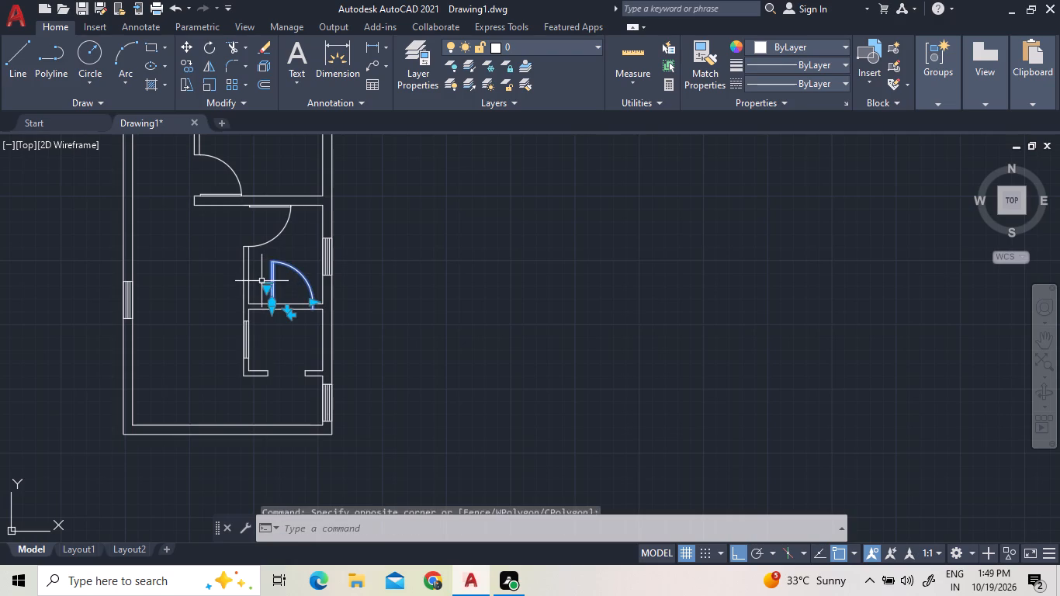
{"action": "right_click", "coordinate": [280, 340]}
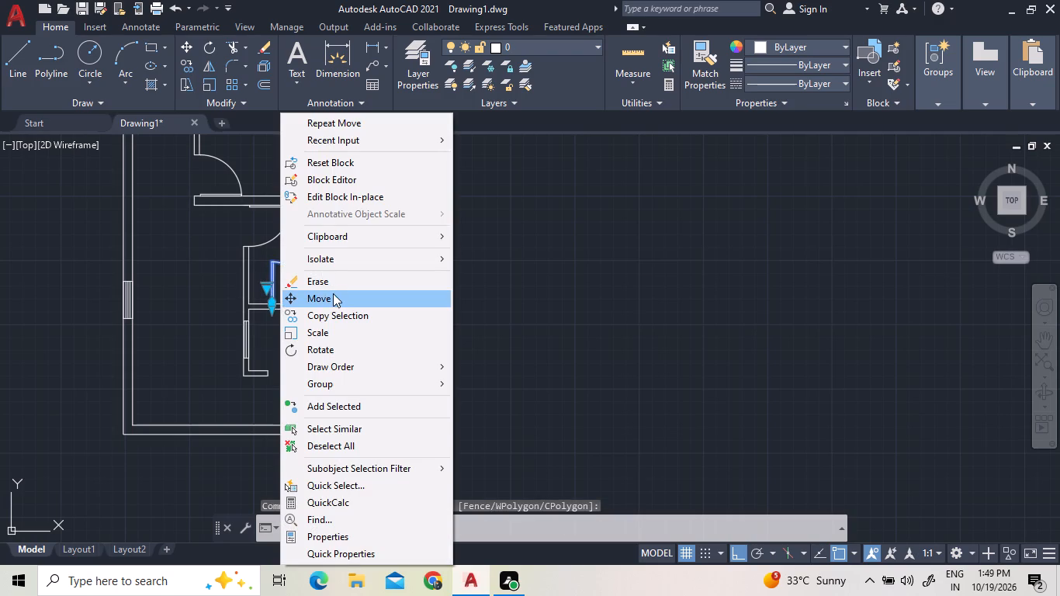
{"action": "left_click", "coordinate": [333, 293]}
{"action": "scroll", "coordinate": [275, 322], "scroll_direction": "up", "scroll_amount": 3}
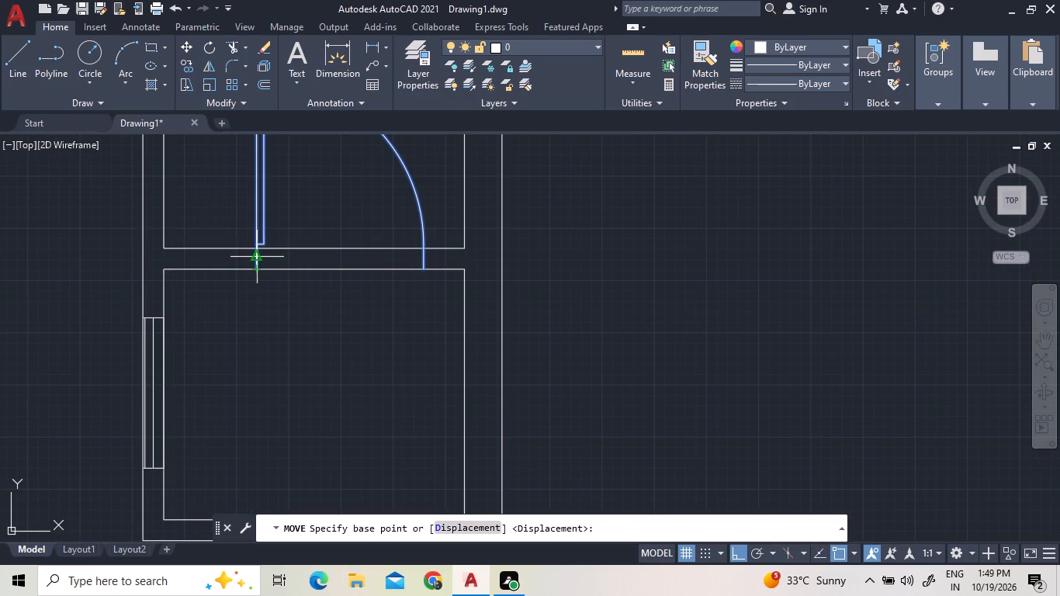
{"action": "left_click", "coordinate": [255, 267]}
{"action": "scroll", "coordinate": [259, 349], "scroll_direction": "down", "scroll_amount": 4}
{"action": "scroll", "coordinate": [257, 376], "scroll_direction": "up", "scroll_amount": 5}
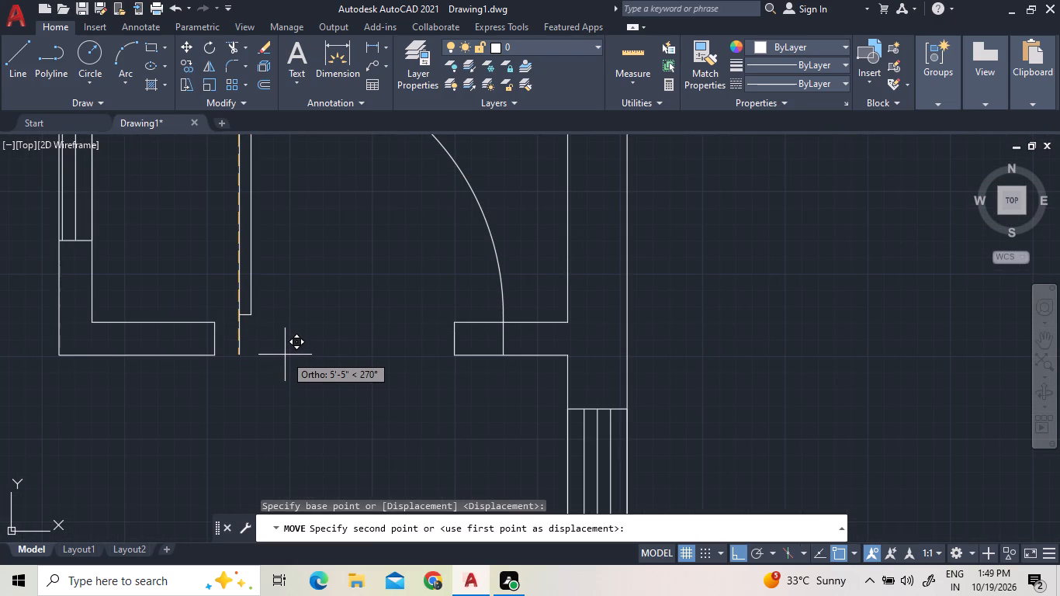
{"action": "left_click", "coordinate": [285, 355]}
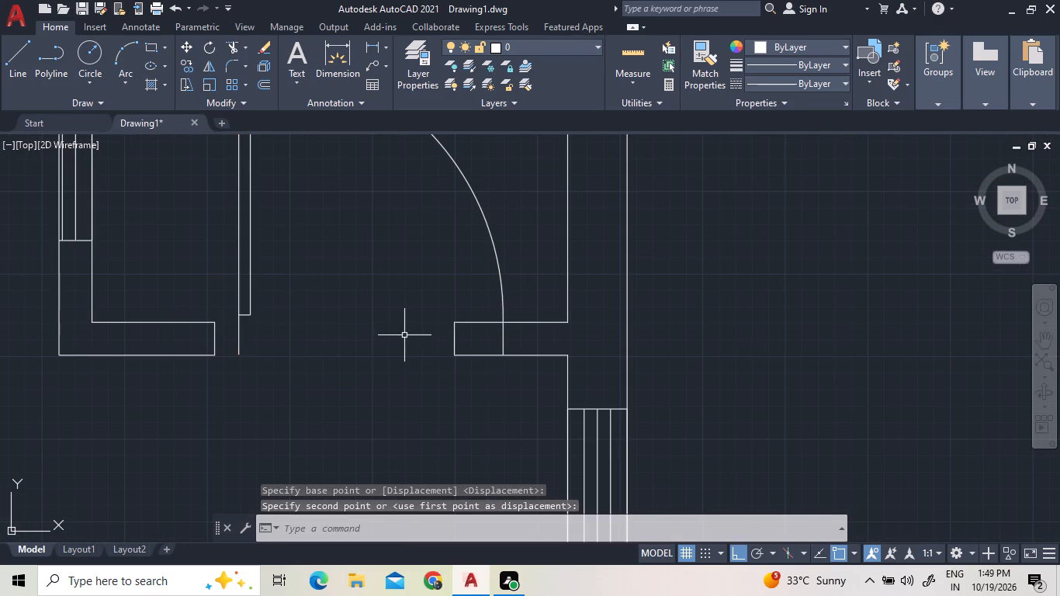
Extend both lines of the bottom room's lower partition across the opening to join its two stubs.
{"action": "left_click", "coordinate": [243, 47]}
{"action": "left_click", "coordinate": [234, 102]}
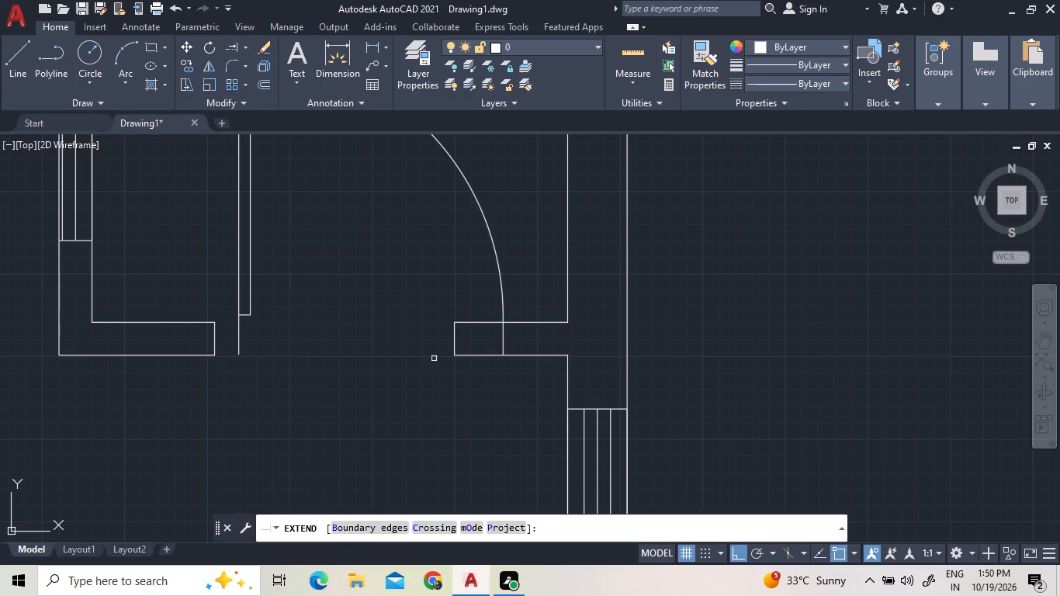
{"action": "left_click", "coordinate": [497, 356]}
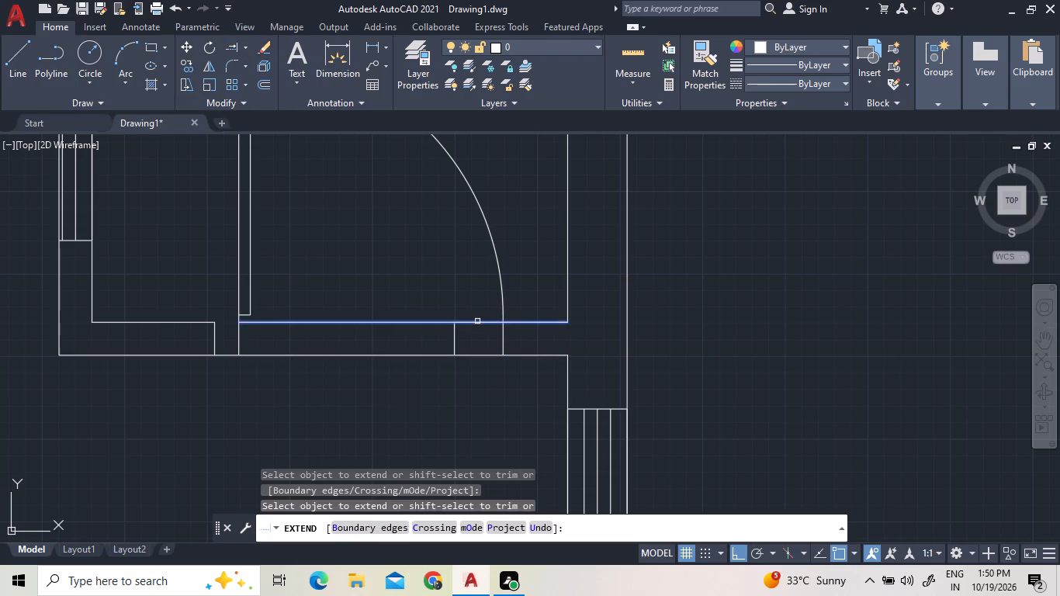
{"action": "double_click", "coordinate": [475, 321]}
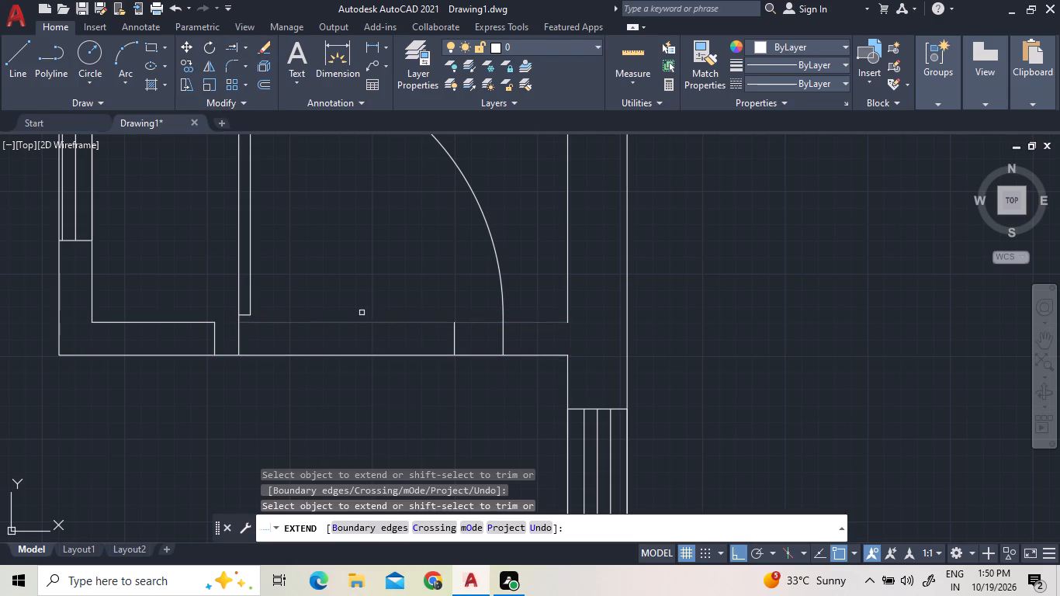
{"action": "left_click", "coordinate": [243, 324]}
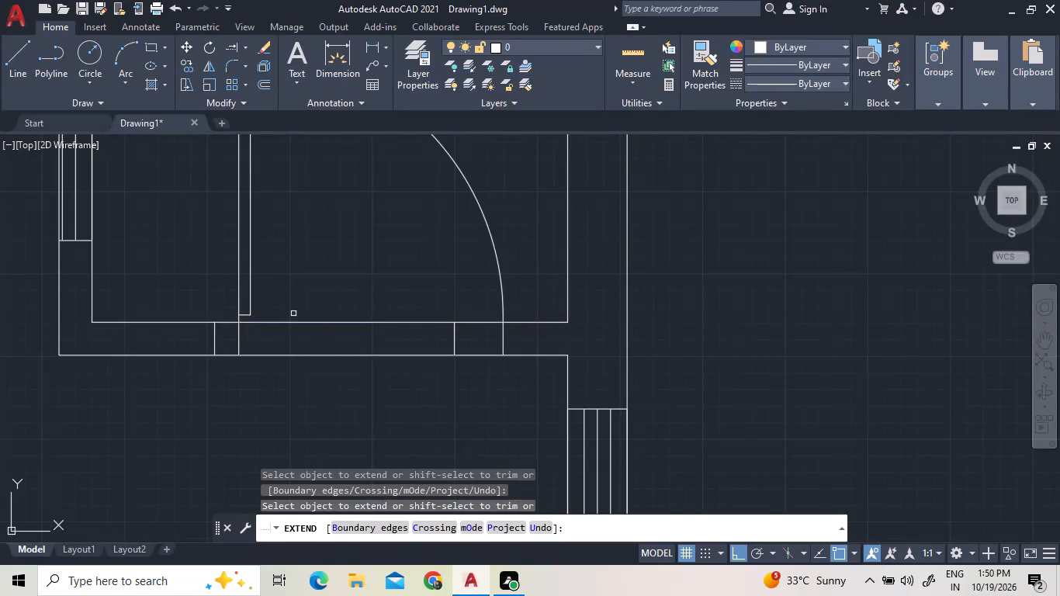
{"action": "right_click", "coordinate": [293, 314]}
{"action": "left_click", "coordinate": [300, 319]}
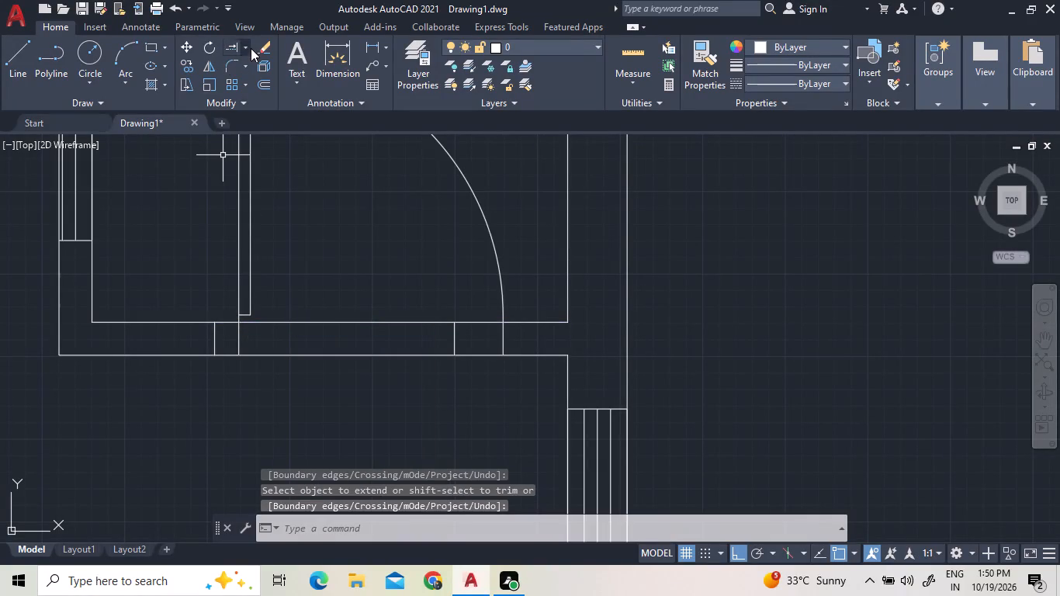
Trim both lines of the bottom room's lower partition across the door opening and remove the two old jamb lines.
{"action": "left_click", "coordinate": [242, 48]}
{"action": "left_click", "coordinate": [241, 62]}
{"action": "left_click", "coordinate": [270, 321]}
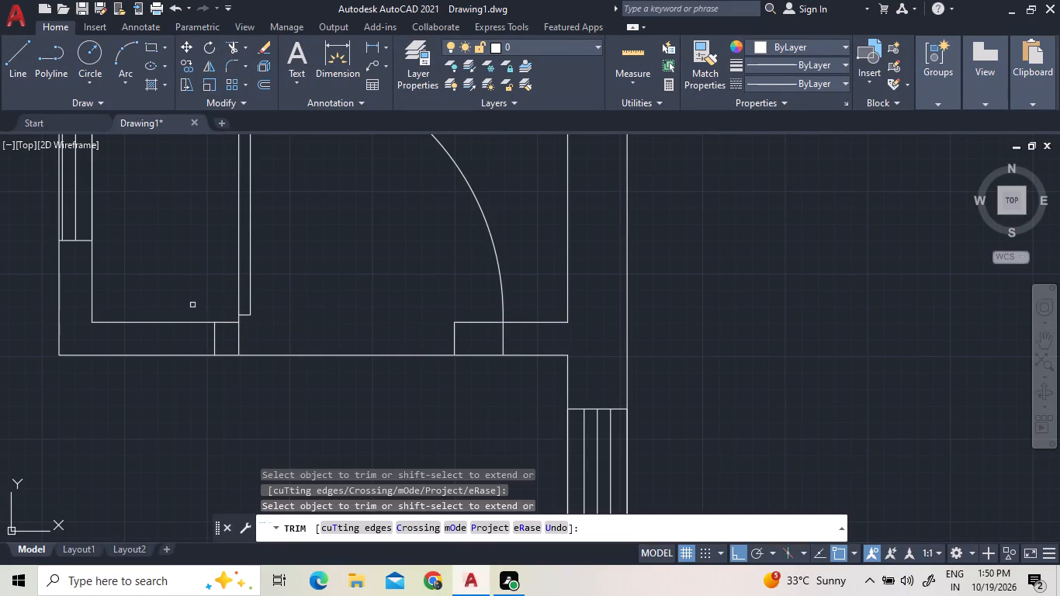
{"action": "left_click", "coordinate": [217, 335]}
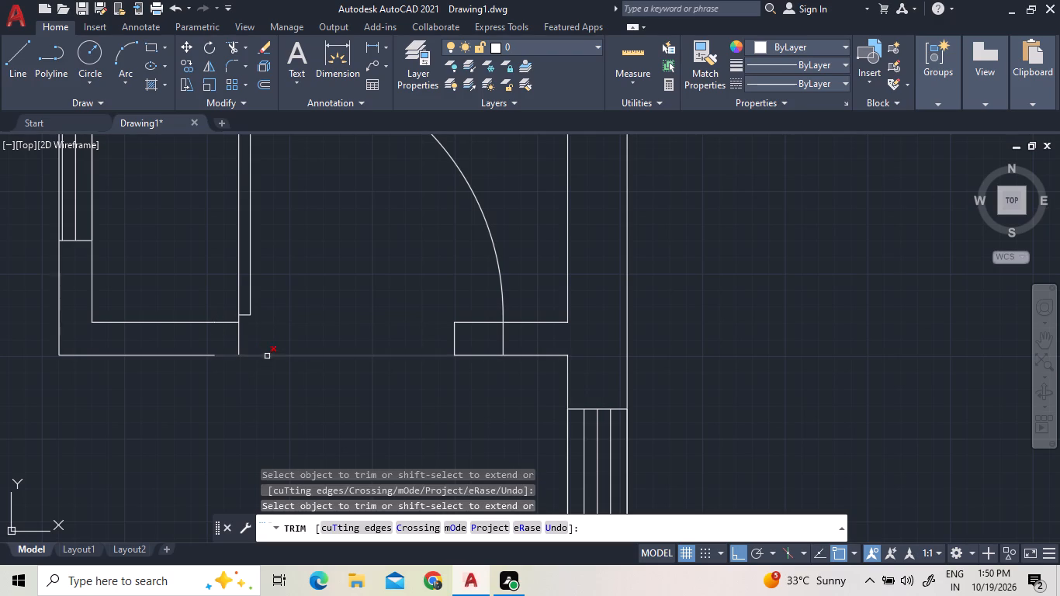
{"action": "left_click", "coordinate": [440, 361]}
{"action": "left_click", "coordinate": [404, 333]}
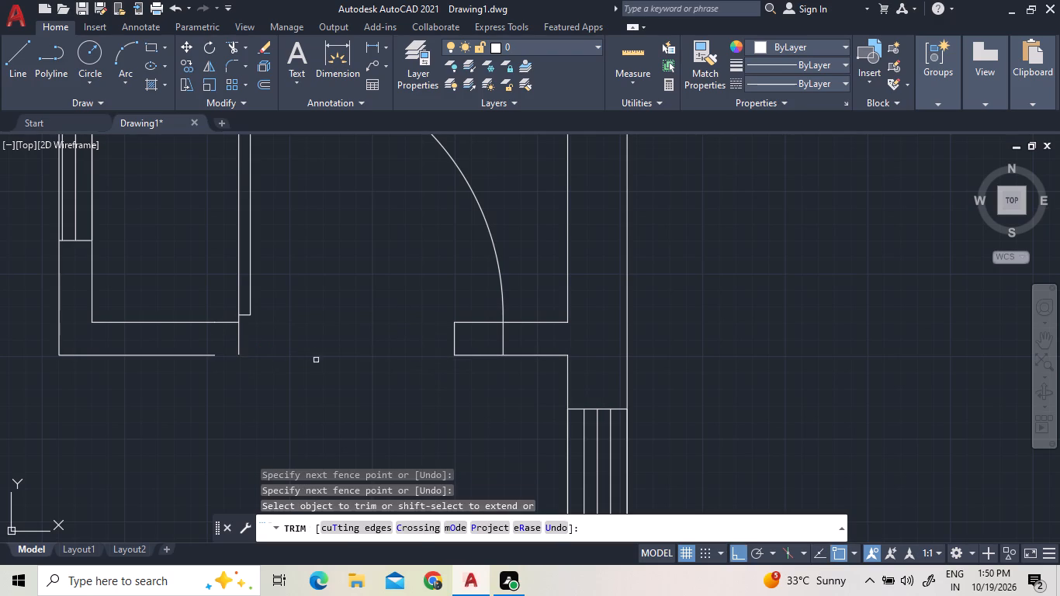
{"action": "left_click", "coordinate": [487, 321]}
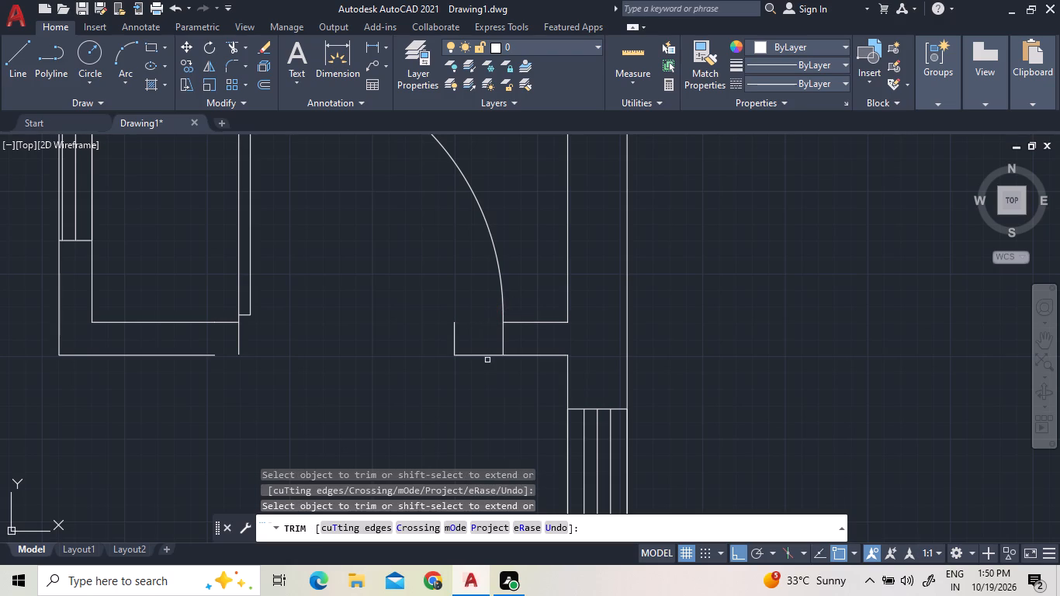
{"action": "left_click", "coordinate": [487, 360]}
{"action": "left_click", "coordinate": [439, 334]}
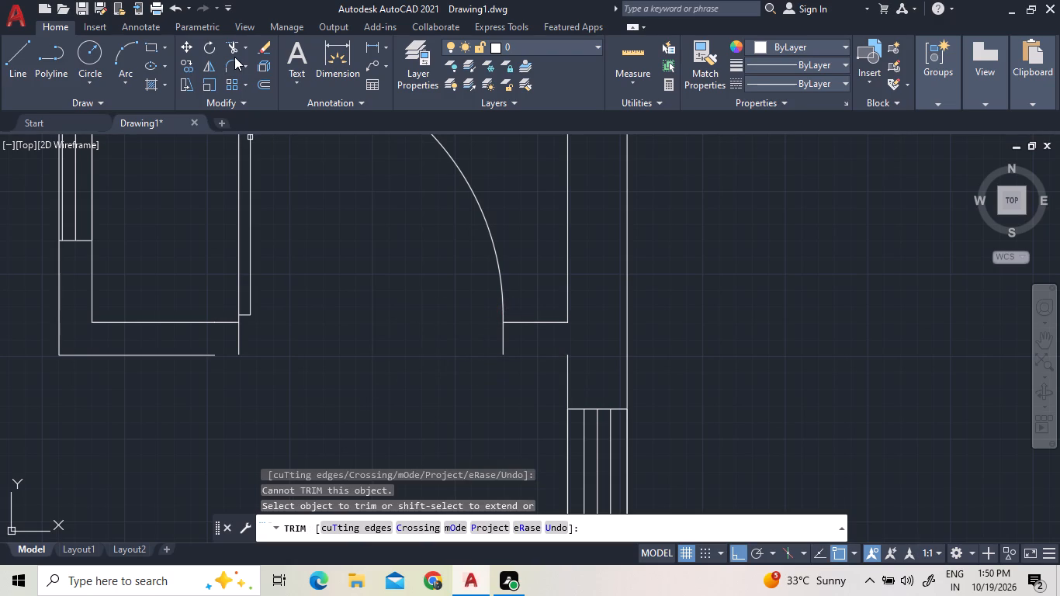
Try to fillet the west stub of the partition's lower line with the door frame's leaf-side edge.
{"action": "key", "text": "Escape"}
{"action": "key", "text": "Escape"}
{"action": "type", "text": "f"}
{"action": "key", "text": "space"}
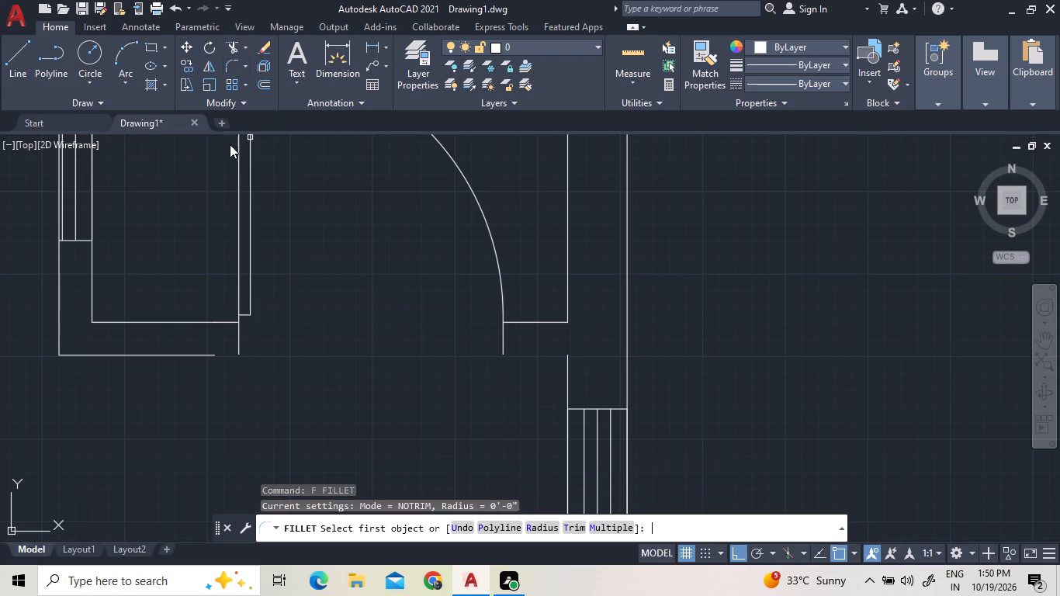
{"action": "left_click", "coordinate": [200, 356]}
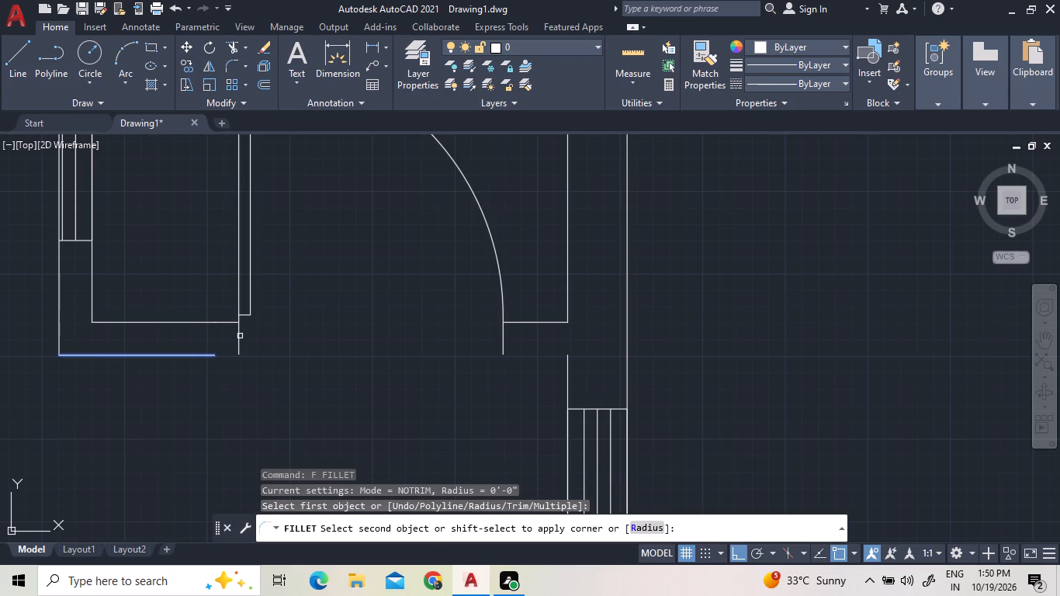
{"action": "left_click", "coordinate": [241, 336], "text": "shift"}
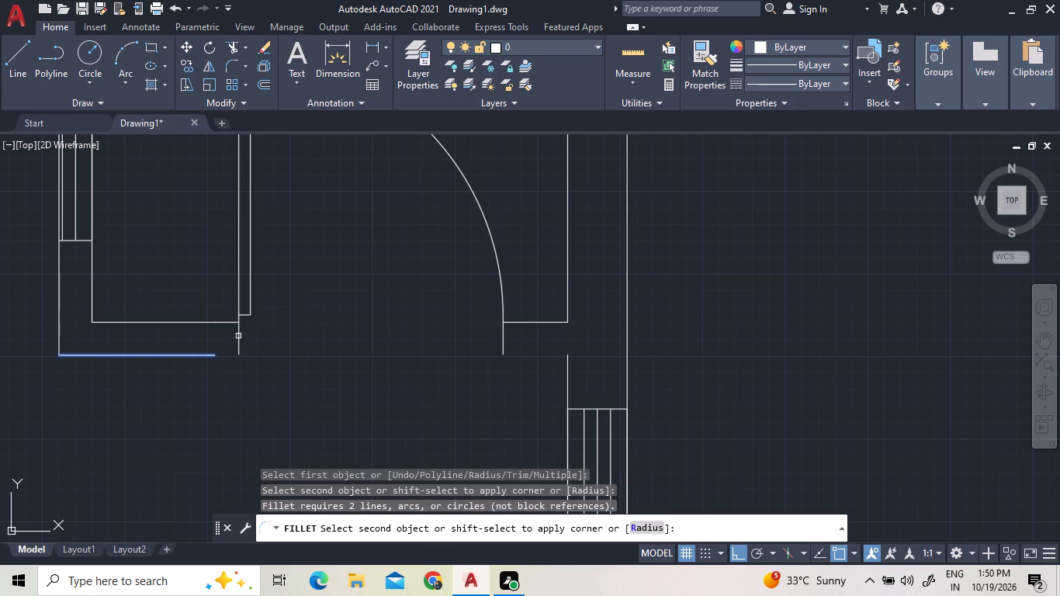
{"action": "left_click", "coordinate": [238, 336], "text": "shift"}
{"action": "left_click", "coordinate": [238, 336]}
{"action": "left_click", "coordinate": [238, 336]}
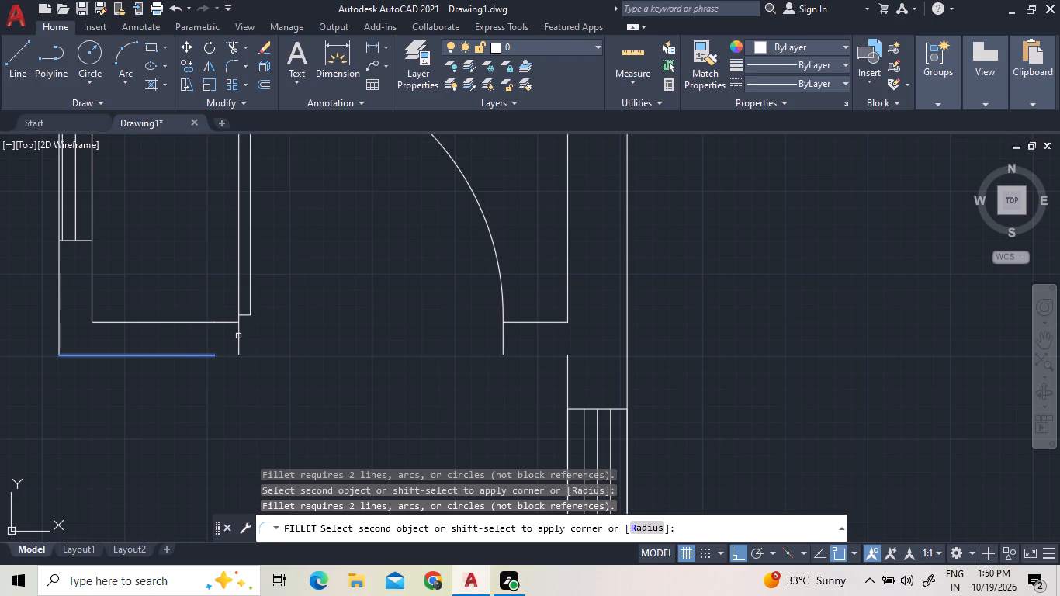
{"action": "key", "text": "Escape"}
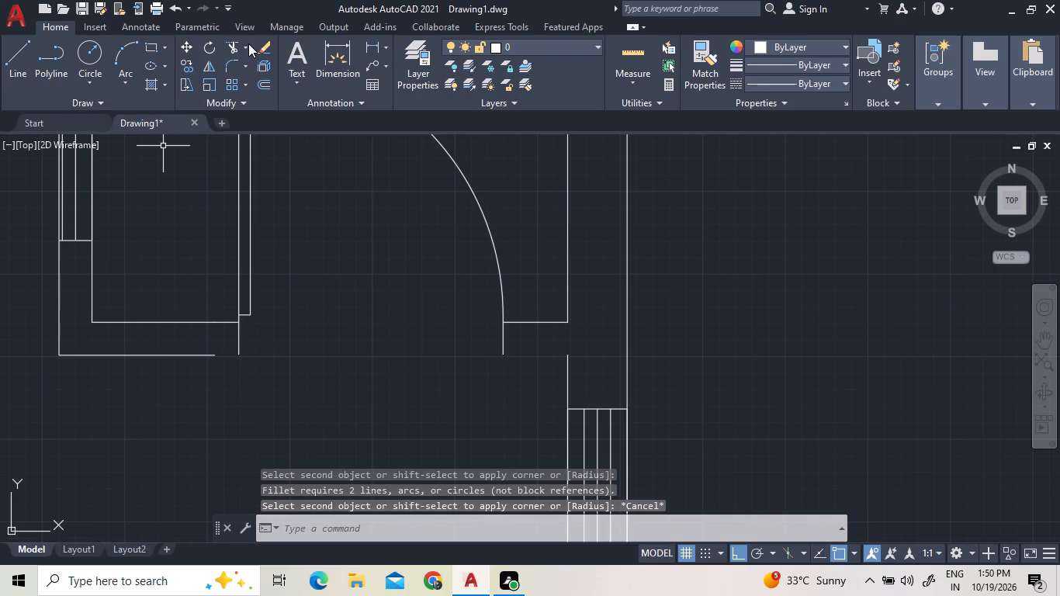
Extend the west stub of the partition's lower line east across the door opening to the outer wall's inner line.
{"action": "left_click", "coordinate": [244, 47]}
{"action": "left_click", "coordinate": [254, 116]}
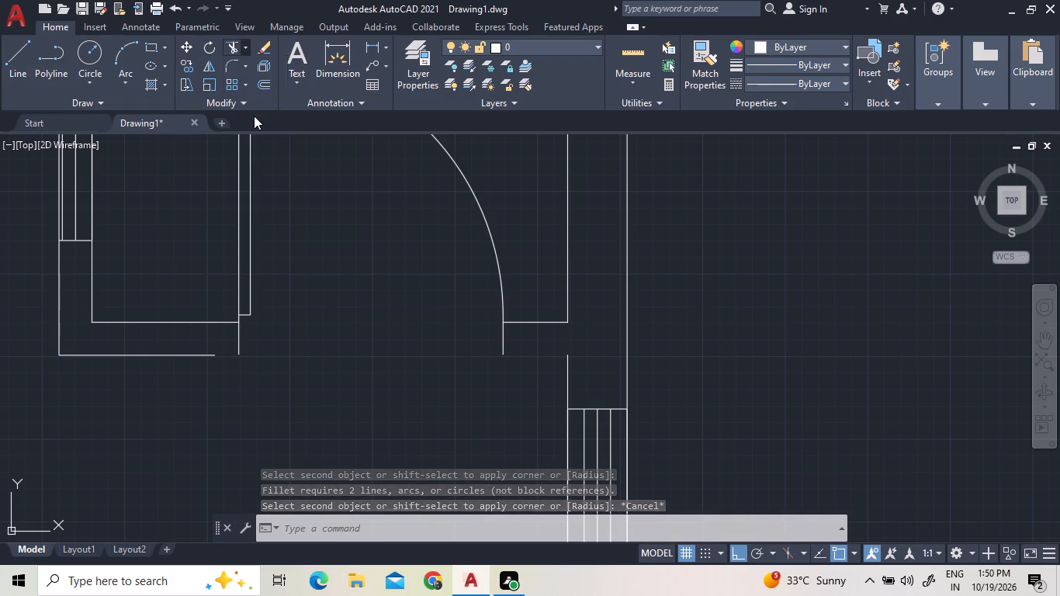
{"action": "left_click", "coordinate": [194, 356]}
{"action": "key", "text": "Escape"}
Move the door slightly down so its leaf-side frame end sits on the partition's lower line.
{"action": "left_click", "coordinate": [256, 344]}
{"action": "left_click", "coordinate": [204, 336]}
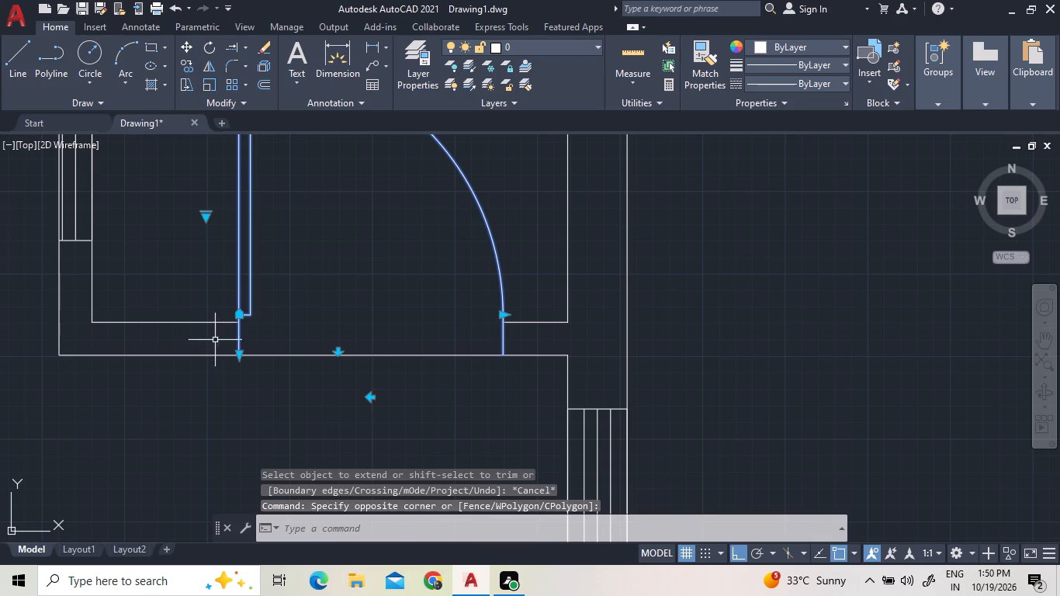
{"action": "right_click", "coordinate": [239, 365]}
{"action": "left_click", "coordinate": [281, 306]}
{"action": "scroll", "coordinate": [240, 350], "scroll_direction": "up", "scroll_amount": 9}
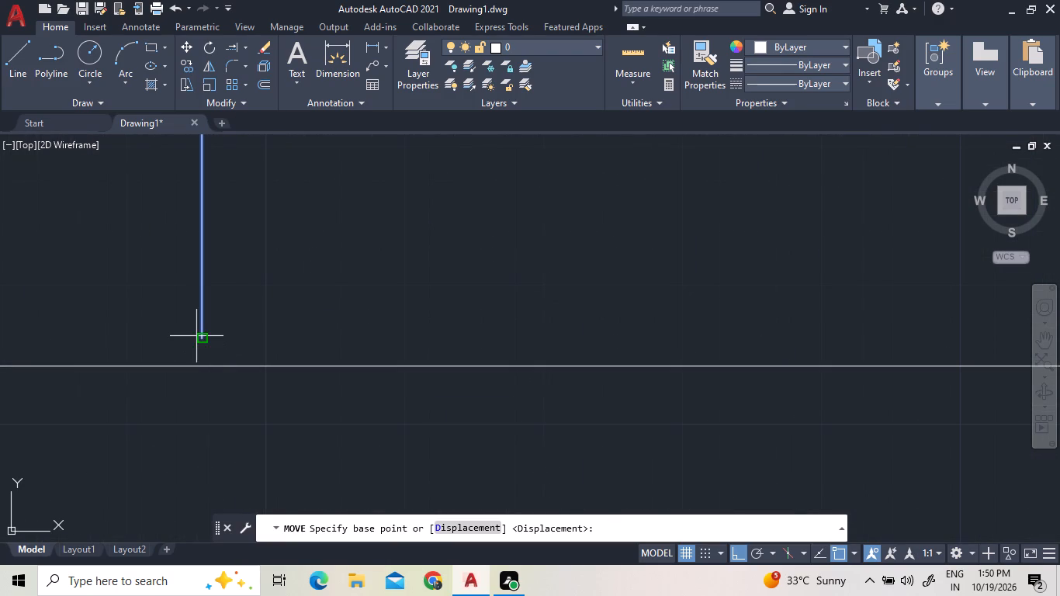
{"action": "left_click", "coordinate": [203, 338]}
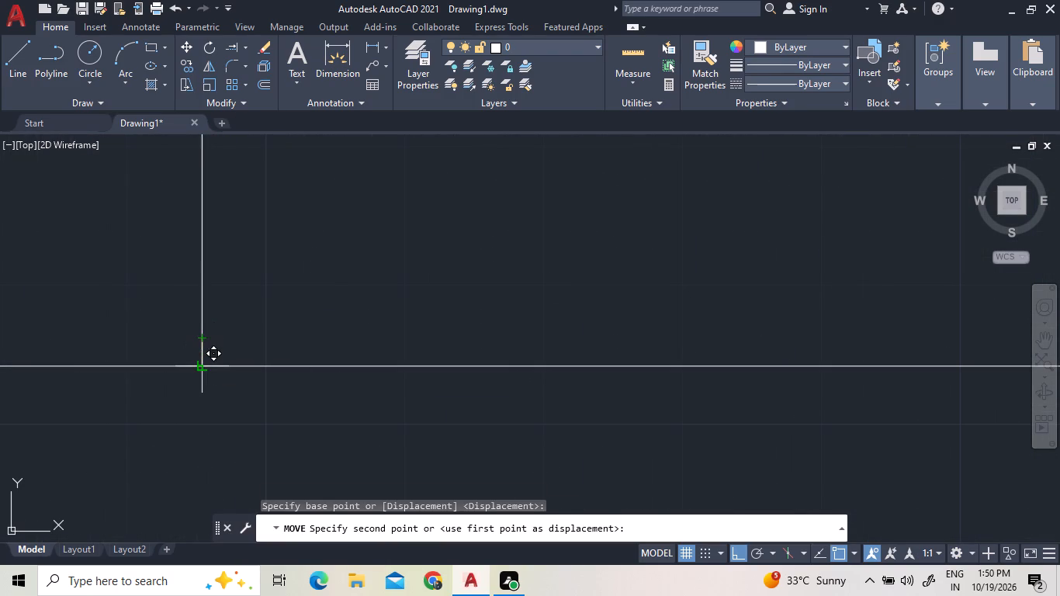
{"action": "left_click", "coordinate": [204, 366]}
{"action": "key", "text": "Escape"}
Trim the partition's lower line between the two frame ends of the bottom room's door.
{"action": "scroll", "coordinate": [257, 301], "scroll_direction": "down", "scroll_amount": 8}
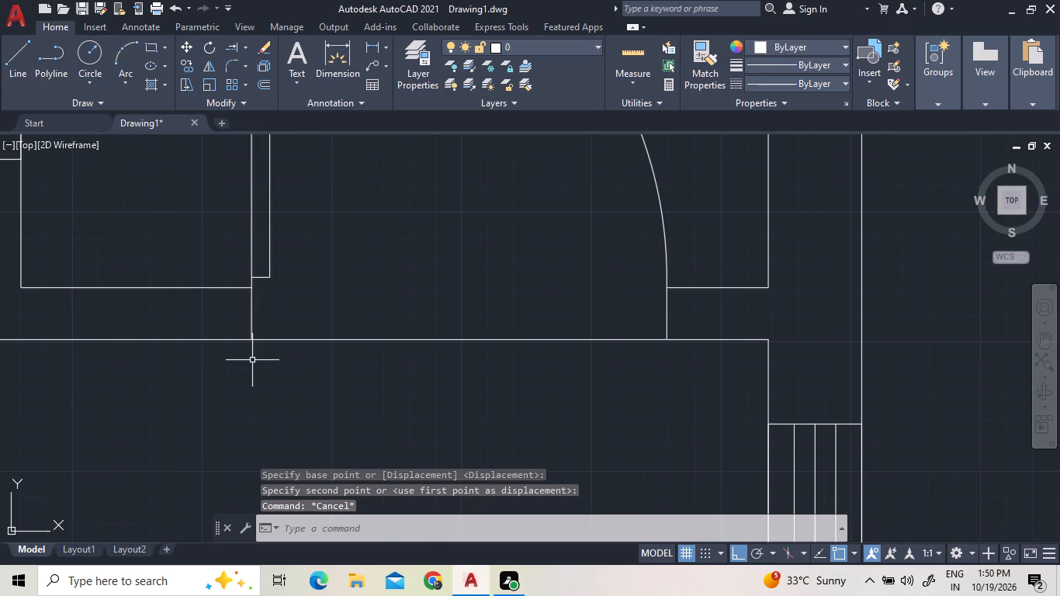
{"action": "left_click", "coordinate": [241, 48]}
{"action": "left_click", "coordinate": [241, 71]}
{"action": "left_click", "coordinate": [296, 330]}
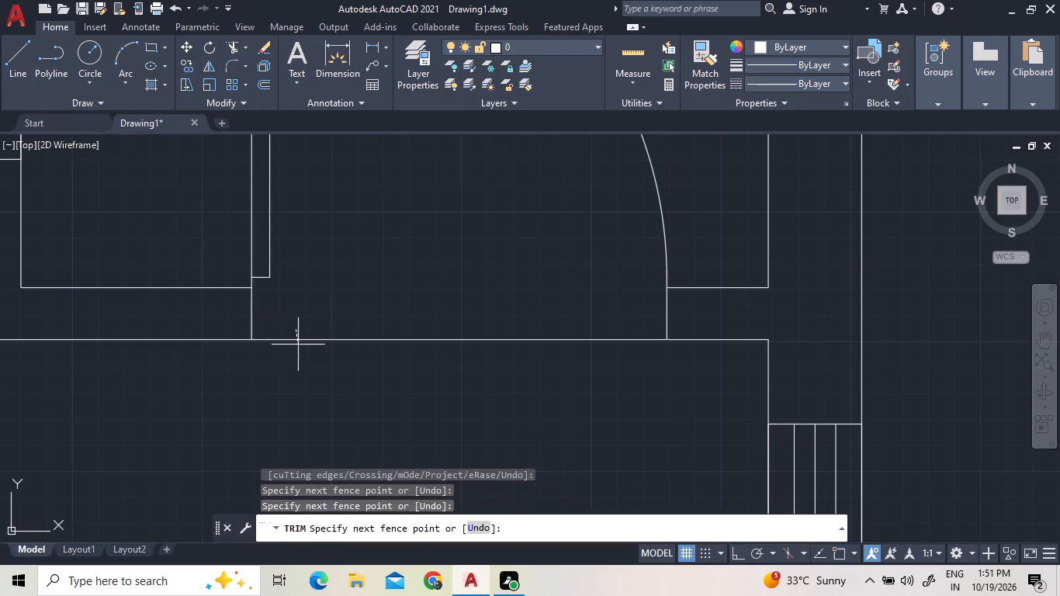
{"action": "left_click", "coordinate": [300, 361]}
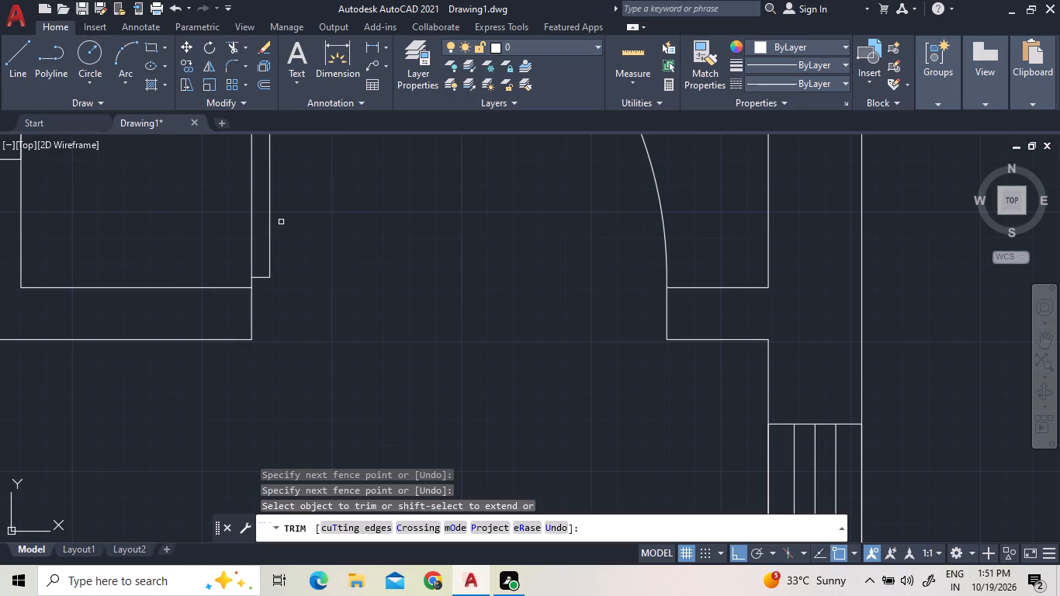
Review the whole floor plan and the doors and partitions around the small northwest room.
{"action": "scroll", "coordinate": [293, 290], "scroll_direction": "down", "scroll_amount": 3}
{"action": "scroll", "coordinate": [281, 365], "scroll_direction": "down", "scroll_amount": 2}
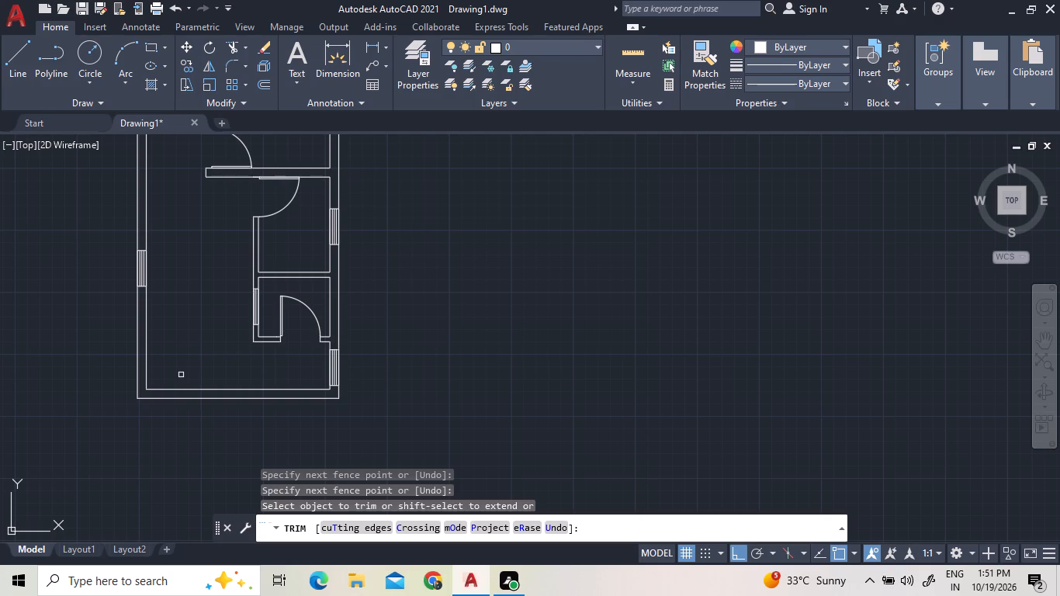
{"action": "scroll", "coordinate": [300, 545], "scroll_direction": "down", "scroll_amount": 2}
{"action": "scroll", "coordinate": [230, 311], "scroll_direction": "down", "scroll_amount": 2}
{"action": "scroll", "coordinate": [180, 218], "scroll_direction": "up", "scroll_amount": 1}
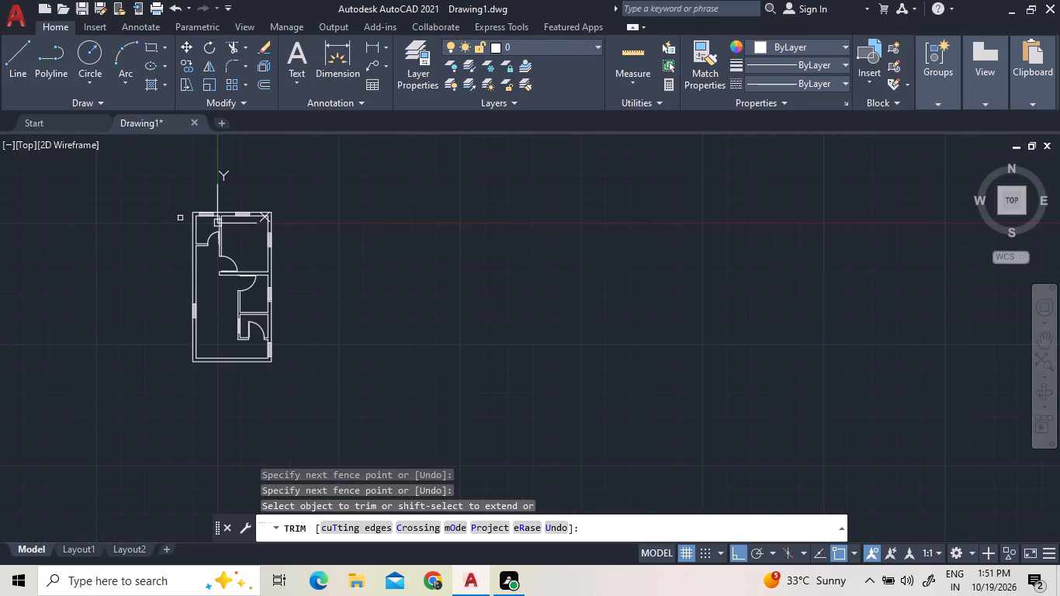
{"action": "scroll", "coordinate": [180, 218], "scroll_direction": "up", "scroll_amount": 1}
{"action": "scroll", "coordinate": [255, 235], "scroll_direction": "up", "scroll_amount": 2}
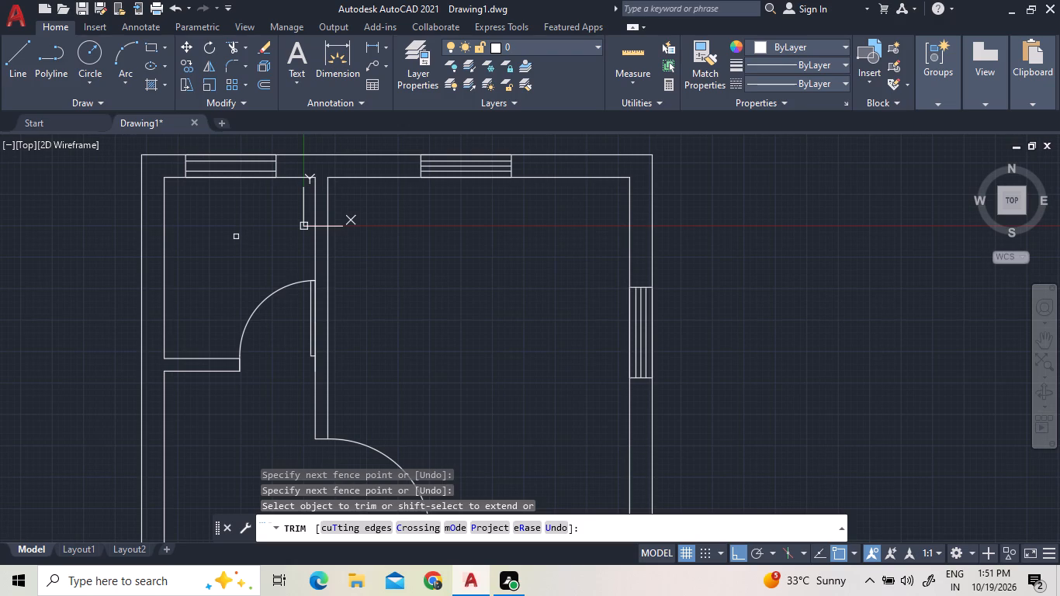
{"action": "scroll", "coordinate": [284, 285], "scroll_direction": "down", "scroll_amount": 4}
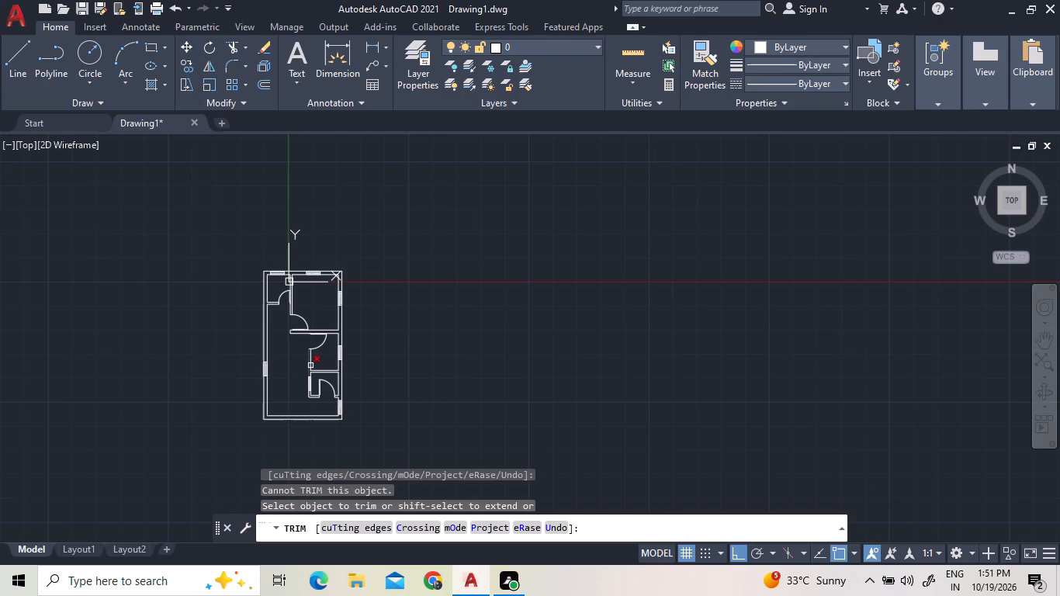
{"action": "scroll", "coordinate": [312, 342], "scroll_direction": "down", "scroll_amount": 1}
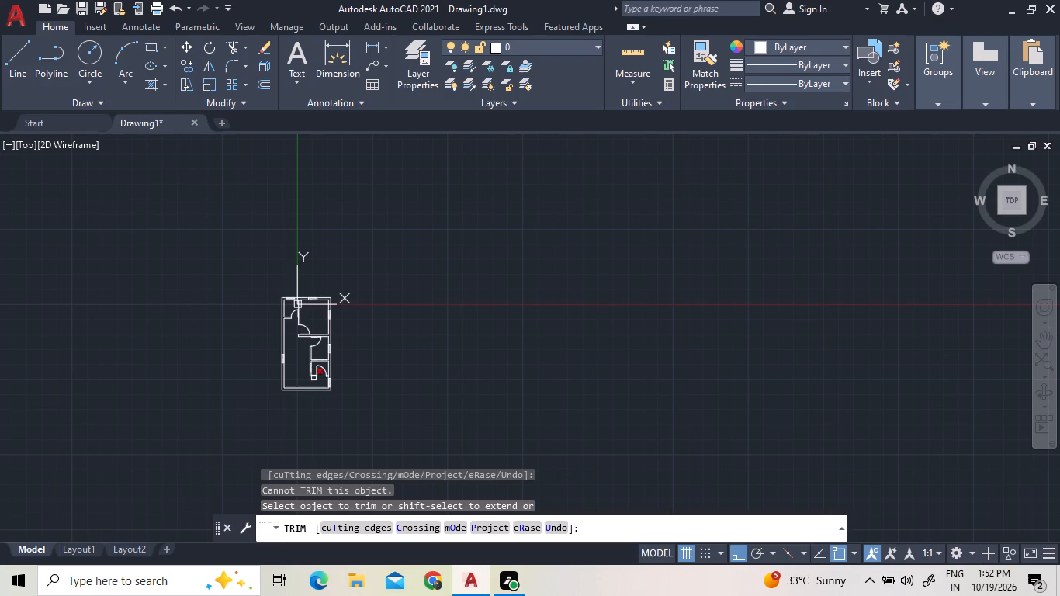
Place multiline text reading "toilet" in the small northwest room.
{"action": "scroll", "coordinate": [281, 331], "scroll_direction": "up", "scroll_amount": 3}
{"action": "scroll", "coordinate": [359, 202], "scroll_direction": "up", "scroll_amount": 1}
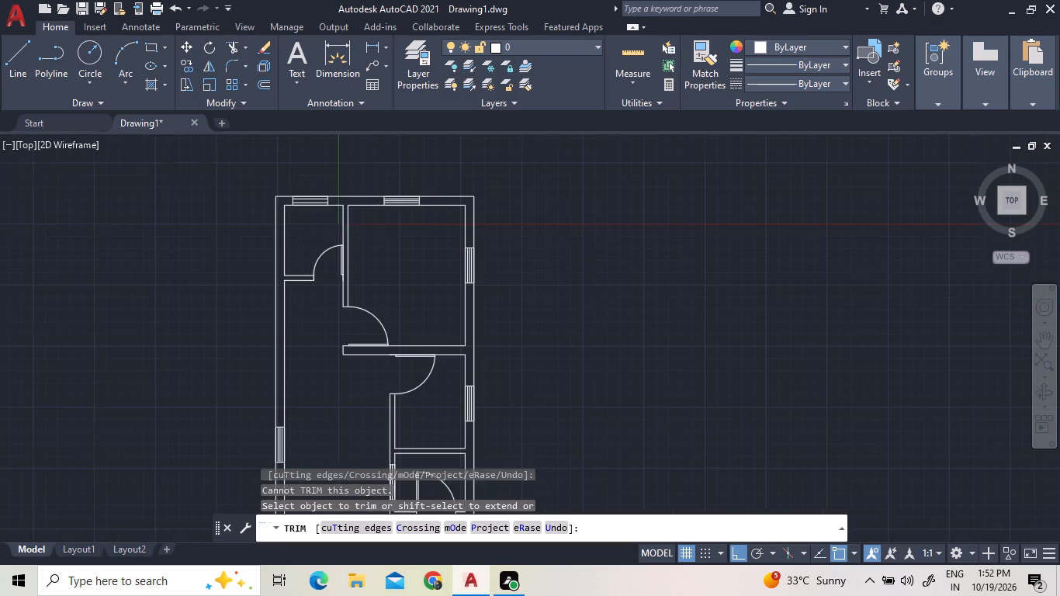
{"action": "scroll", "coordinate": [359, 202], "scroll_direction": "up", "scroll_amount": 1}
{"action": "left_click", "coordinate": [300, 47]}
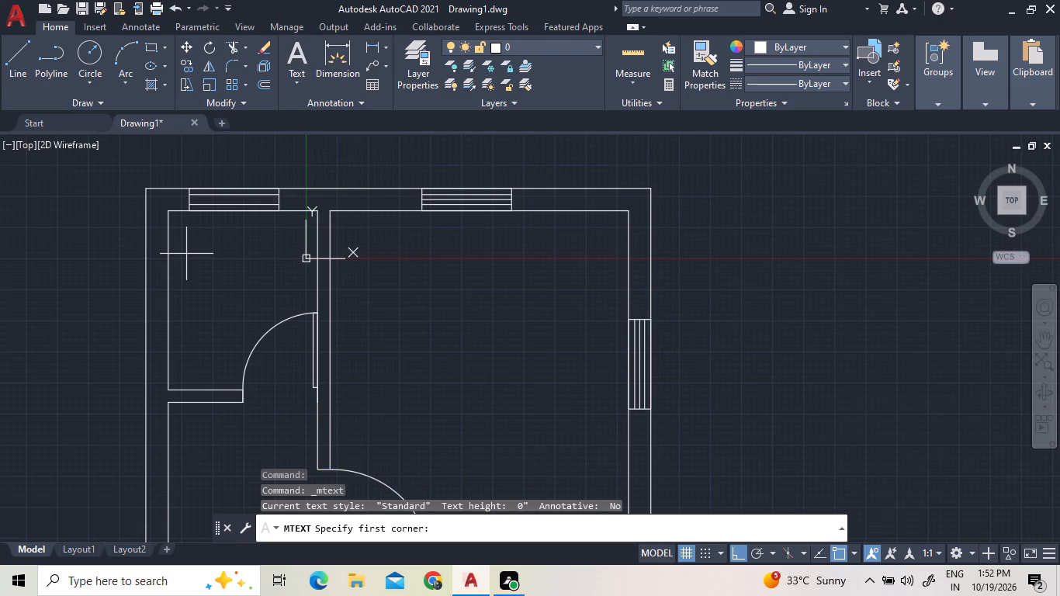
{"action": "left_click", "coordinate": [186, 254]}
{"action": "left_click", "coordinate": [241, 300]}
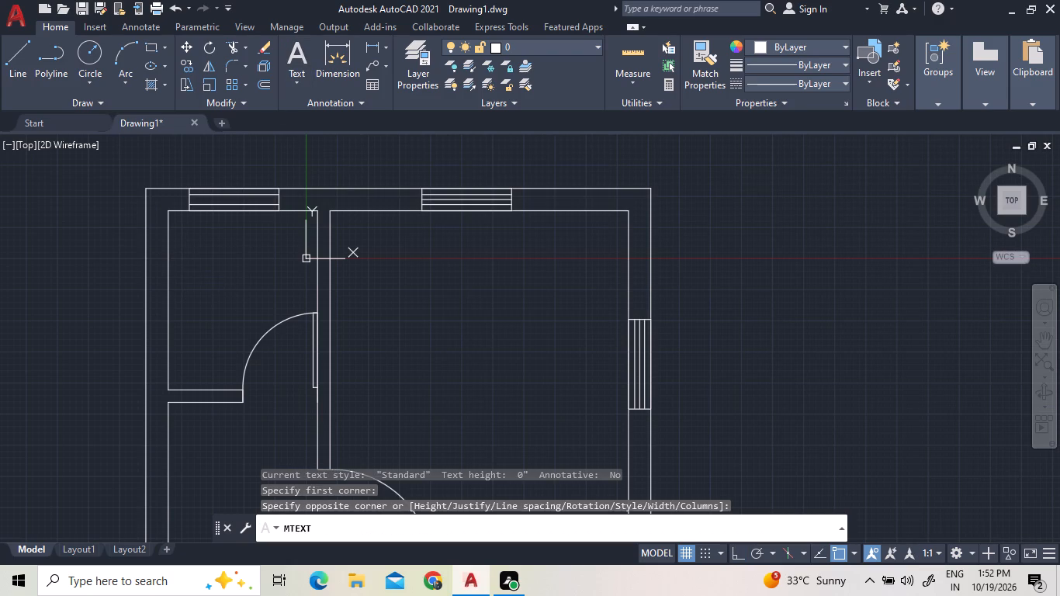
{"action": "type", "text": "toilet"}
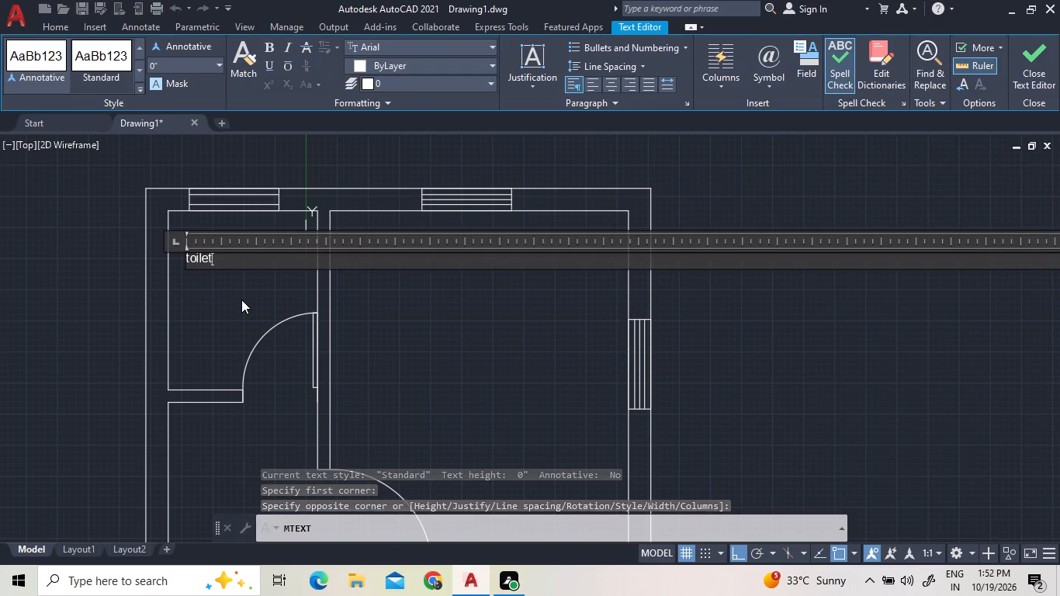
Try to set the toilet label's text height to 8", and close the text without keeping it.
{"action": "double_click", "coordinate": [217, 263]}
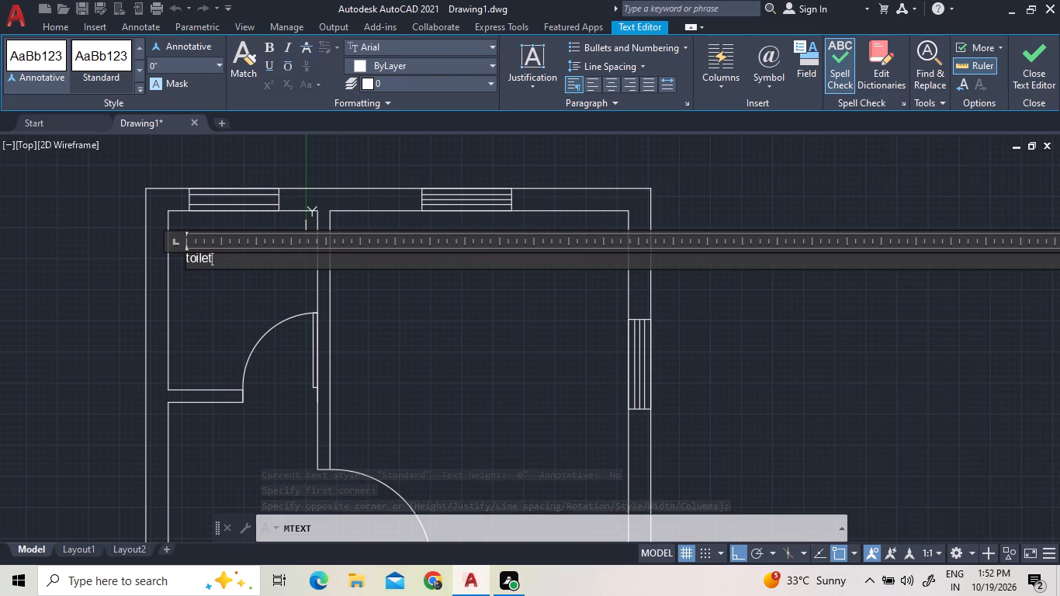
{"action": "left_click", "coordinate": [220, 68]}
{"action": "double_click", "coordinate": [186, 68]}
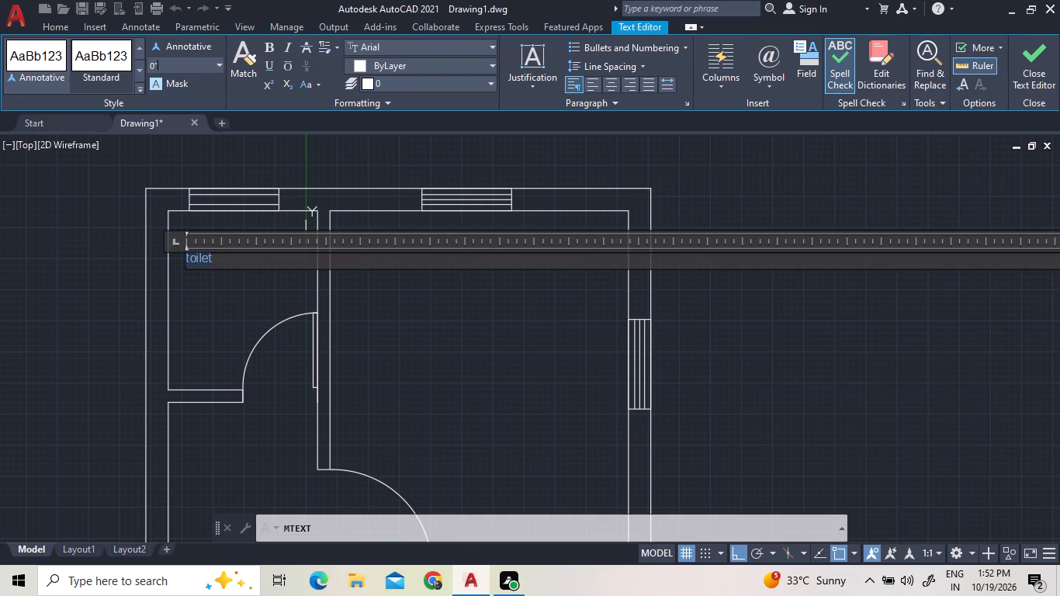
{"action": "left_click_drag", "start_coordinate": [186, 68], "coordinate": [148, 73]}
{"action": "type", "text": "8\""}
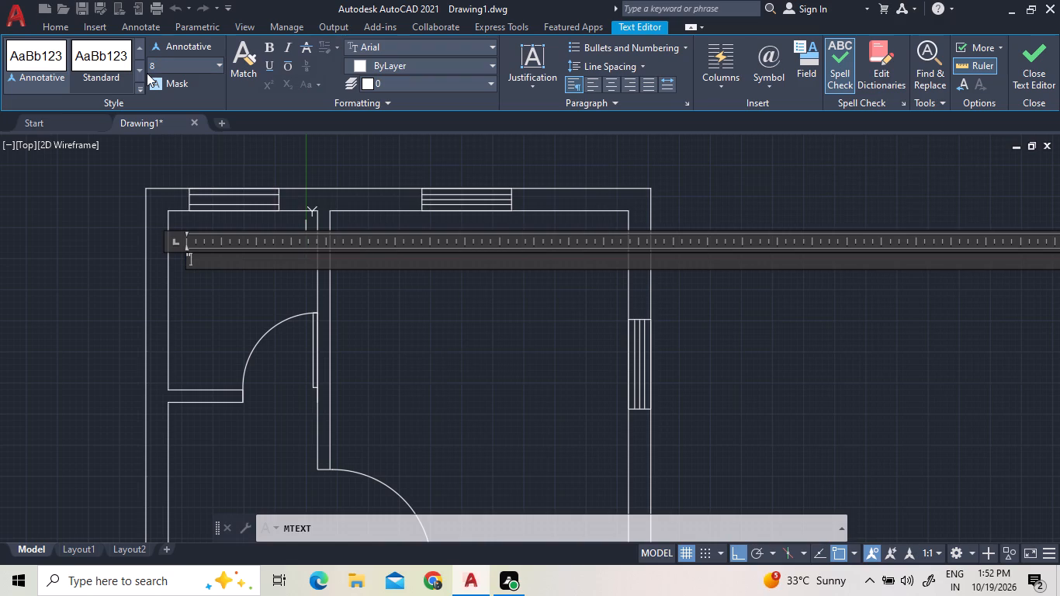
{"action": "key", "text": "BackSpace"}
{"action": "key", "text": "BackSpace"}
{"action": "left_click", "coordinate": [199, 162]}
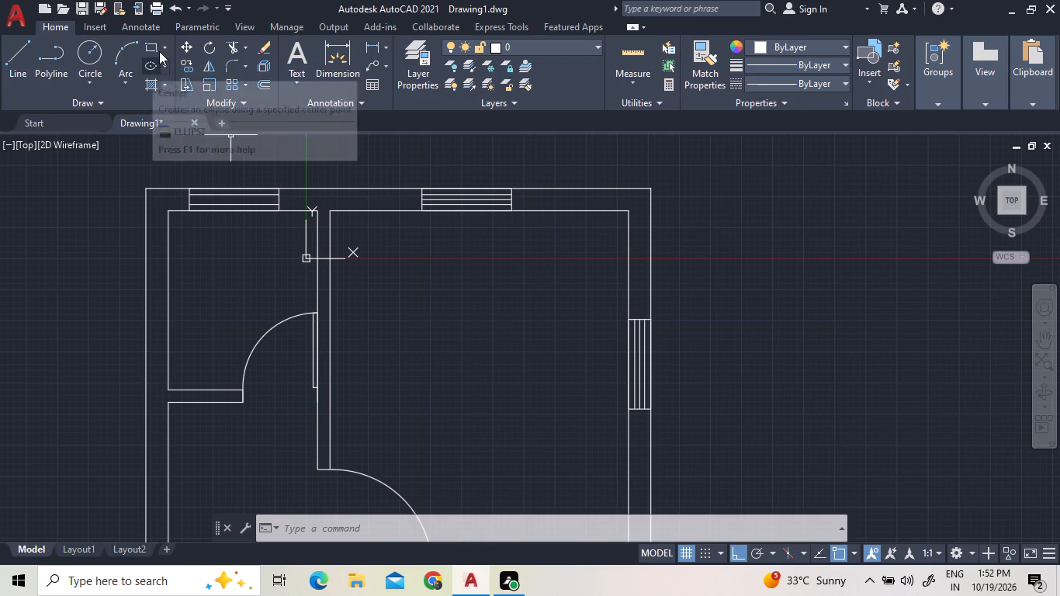
Place multiline text reading "TOILET" in the small northwest room.
{"action": "left_click", "coordinate": [299, 55]}
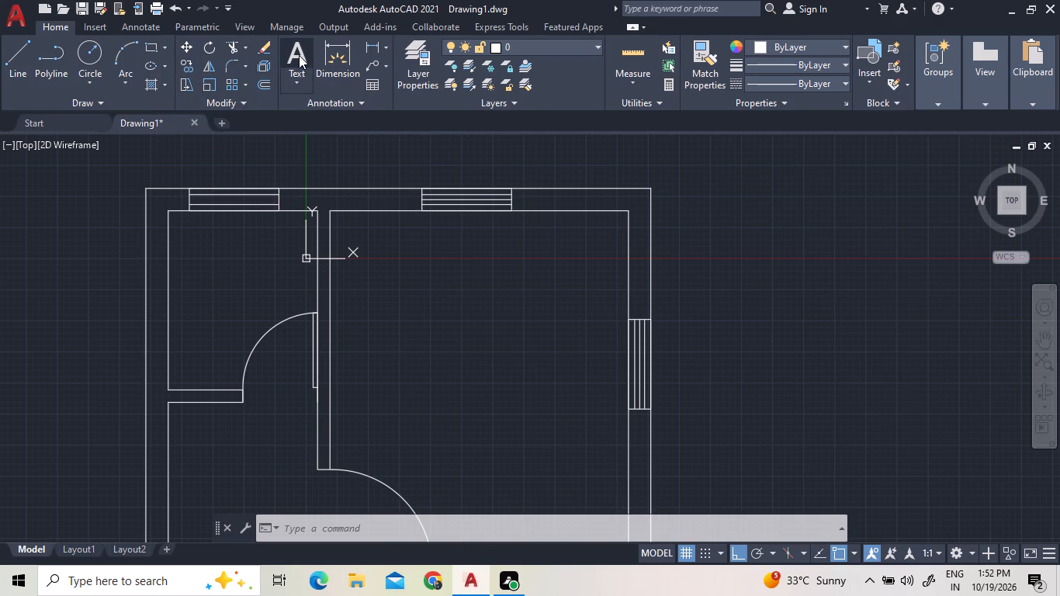
{"action": "left_click_drag", "start_coordinate": [197, 259], "coordinate": [199, 266]}
{"action": "left_click", "coordinate": [279, 307]}
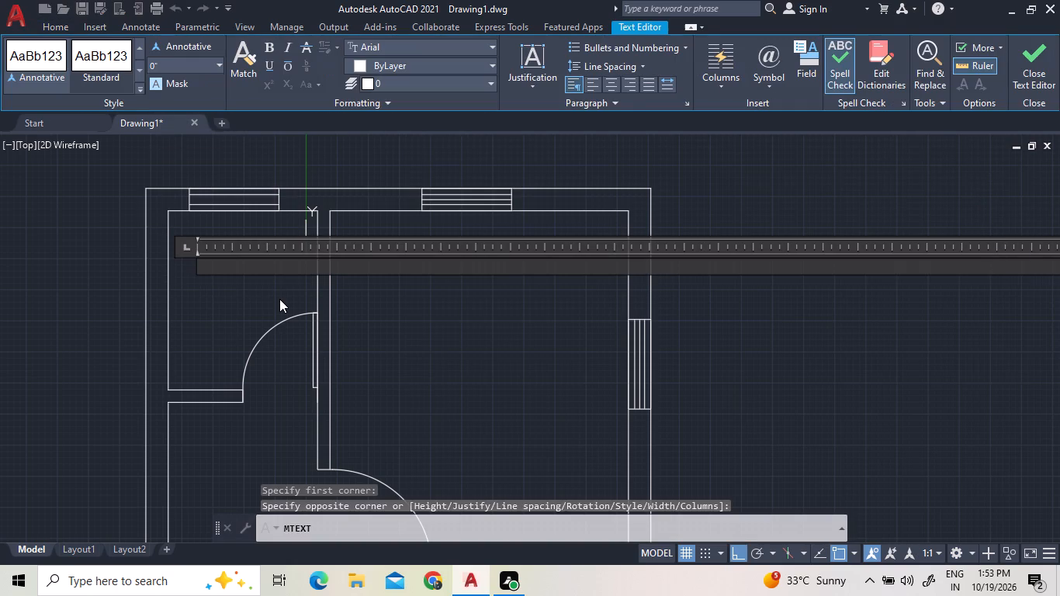
{"action": "key", "text": "t"}
{"action": "type", "text": "OILET"}
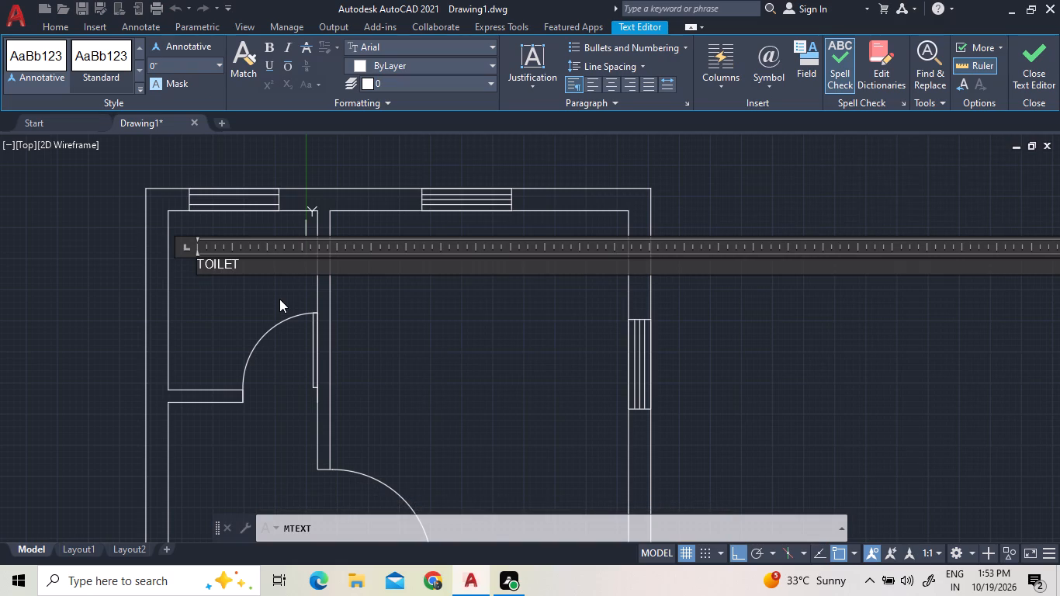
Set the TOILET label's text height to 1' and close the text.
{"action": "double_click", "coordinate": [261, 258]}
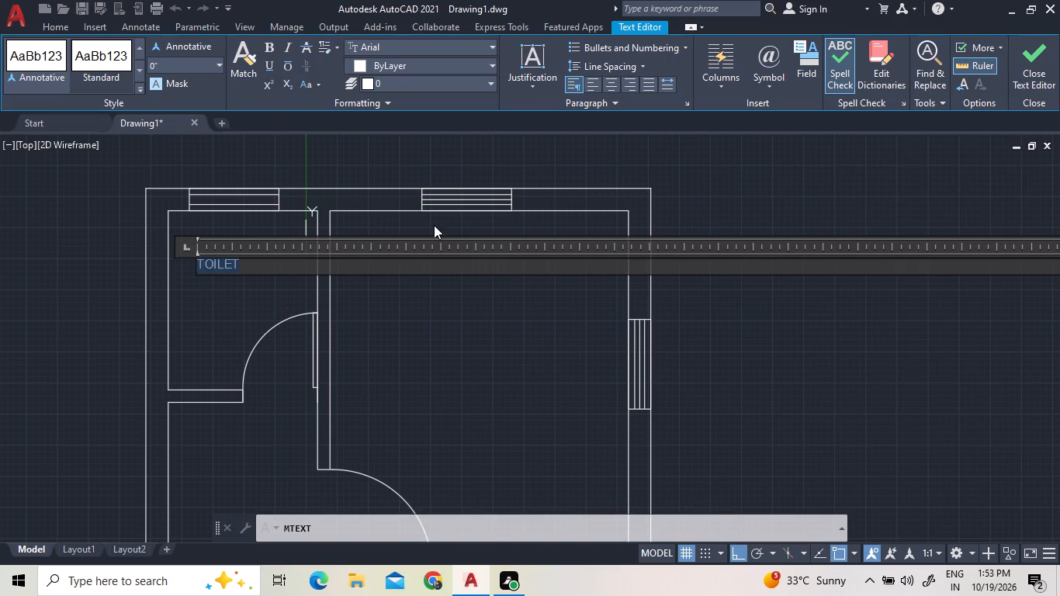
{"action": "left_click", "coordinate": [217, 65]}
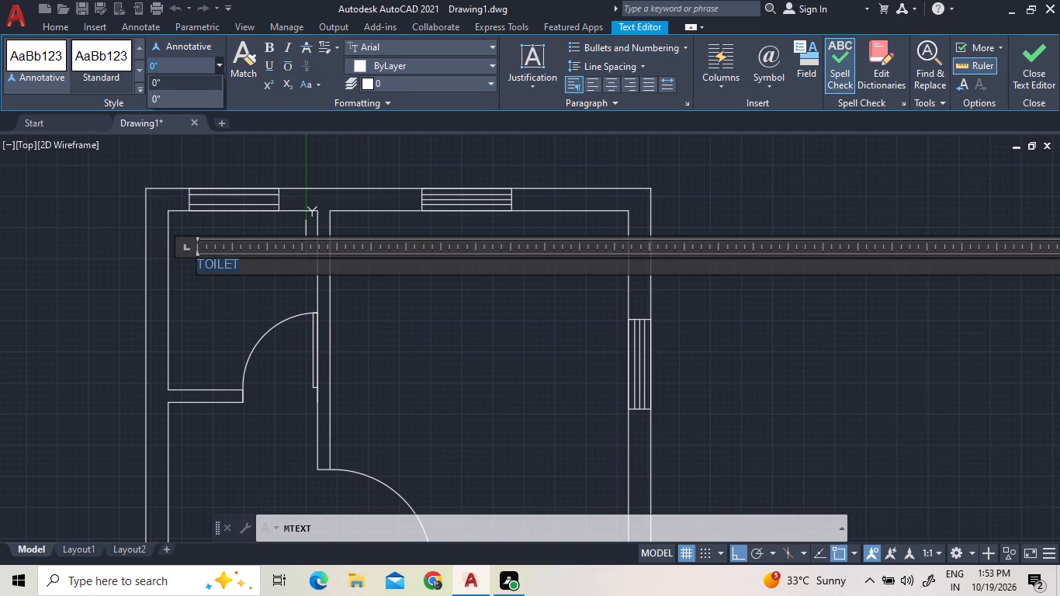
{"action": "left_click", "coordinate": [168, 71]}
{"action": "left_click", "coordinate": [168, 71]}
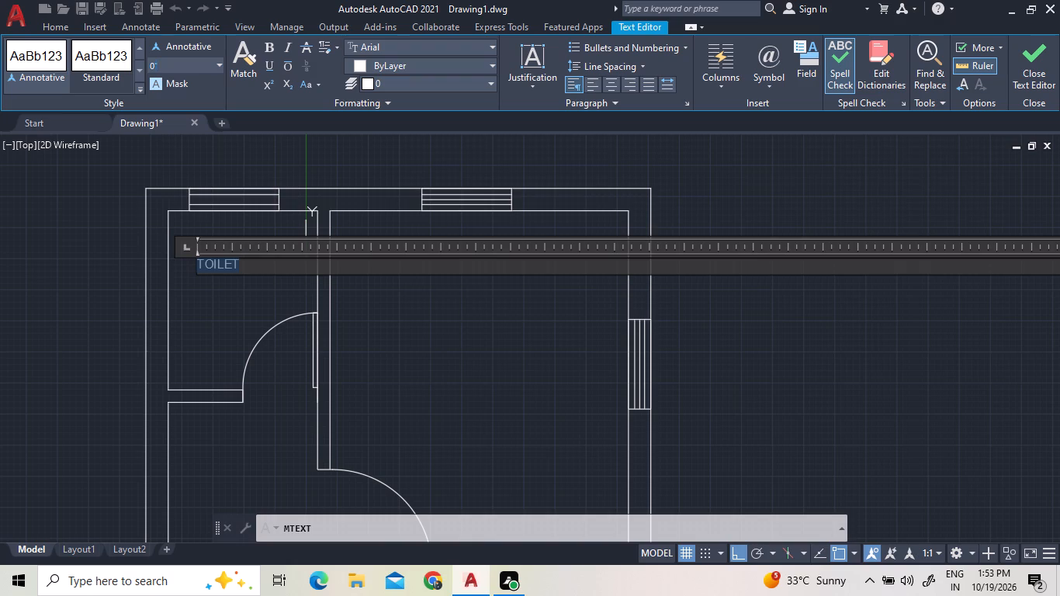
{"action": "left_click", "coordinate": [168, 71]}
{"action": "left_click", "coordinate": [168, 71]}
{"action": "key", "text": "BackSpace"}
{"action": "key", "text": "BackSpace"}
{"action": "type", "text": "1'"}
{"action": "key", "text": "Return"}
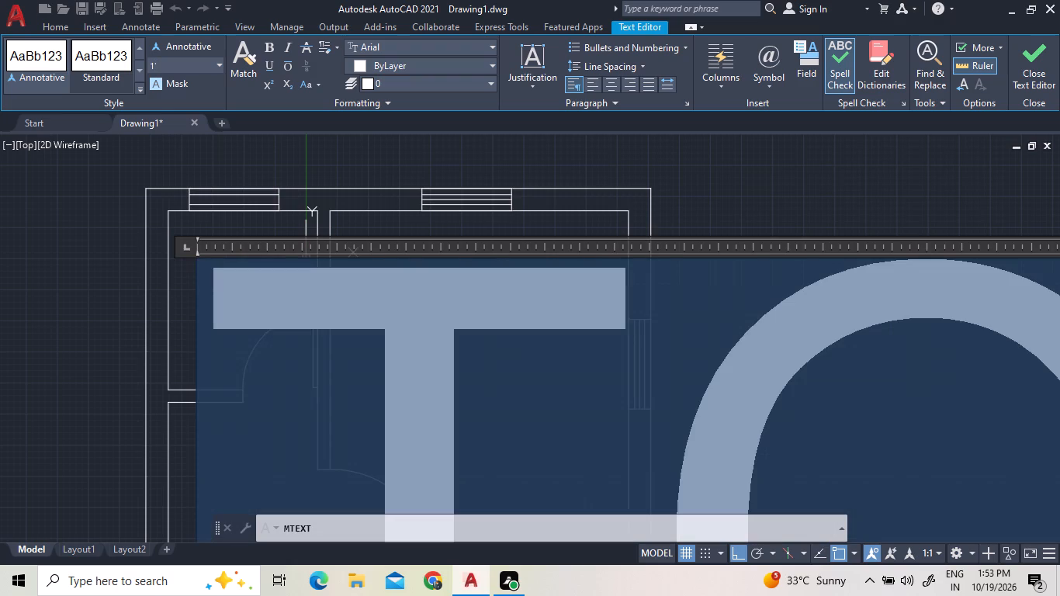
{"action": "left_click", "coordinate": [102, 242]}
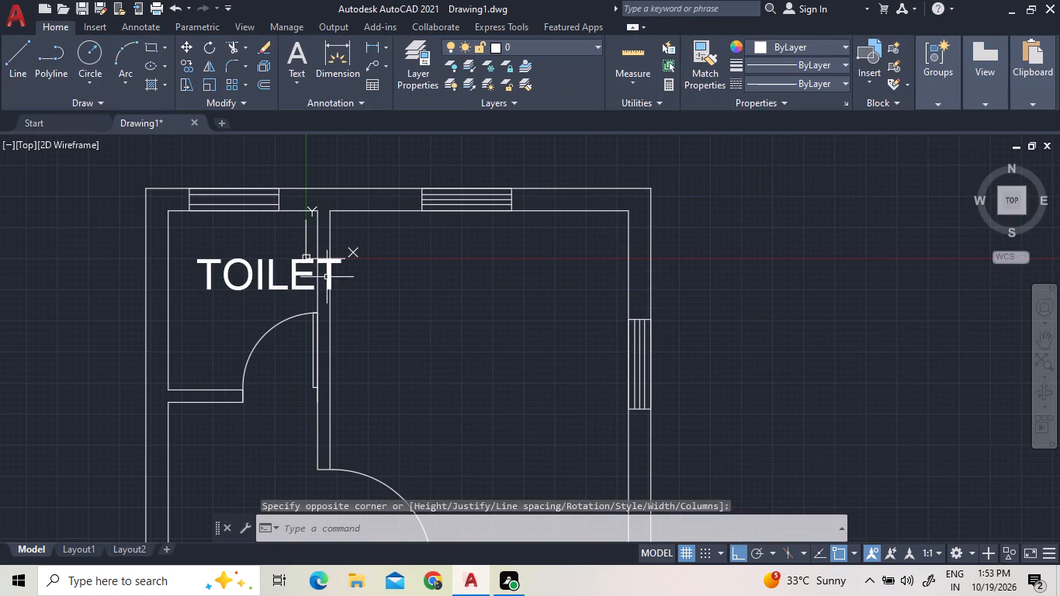
Set the height of the TOILET label in the small northwest room to 8".
{"action": "triple_click", "coordinate": [267, 267]}
{"action": "left_click", "coordinate": [267, 267]}
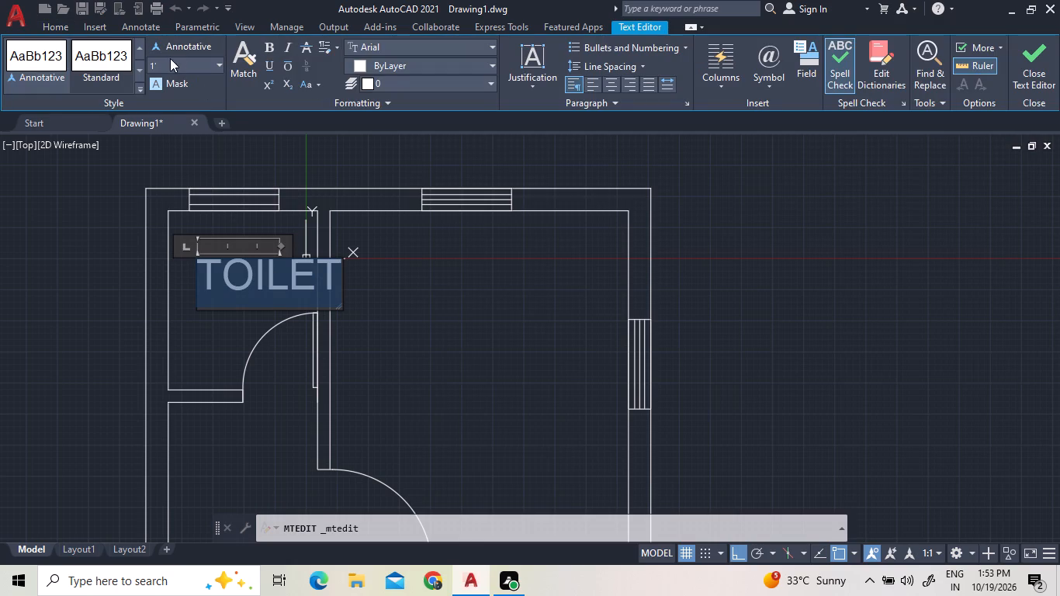
{"action": "left_click", "coordinate": [168, 60]}
{"action": "type", "text": "8\""}
{"action": "key", "text": "Return"}
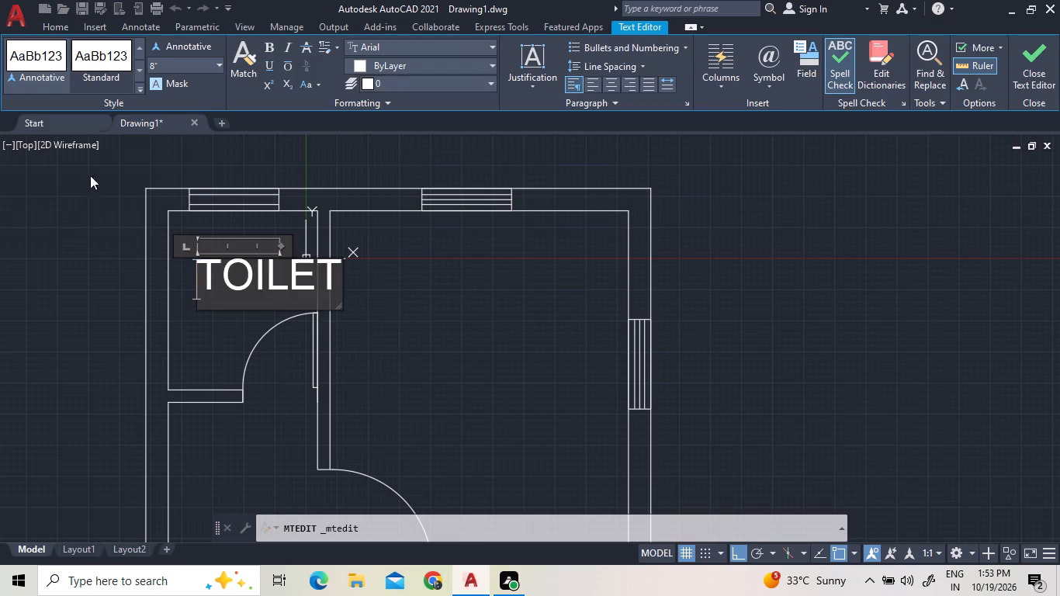
{"action": "left_click", "coordinate": [128, 323]}
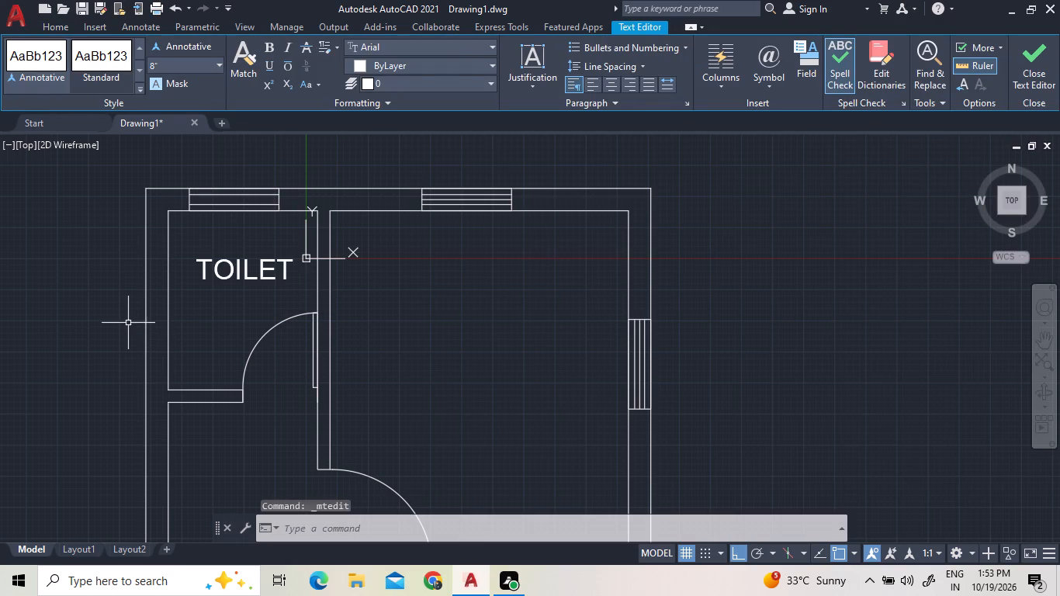
Copy the TOILET label, with Ortho off, into the large northeast room and the space just south of the small northwest room.
{"action": "left_click", "coordinate": [249, 271]}
{"action": "right_click", "coordinate": [249, 271]}
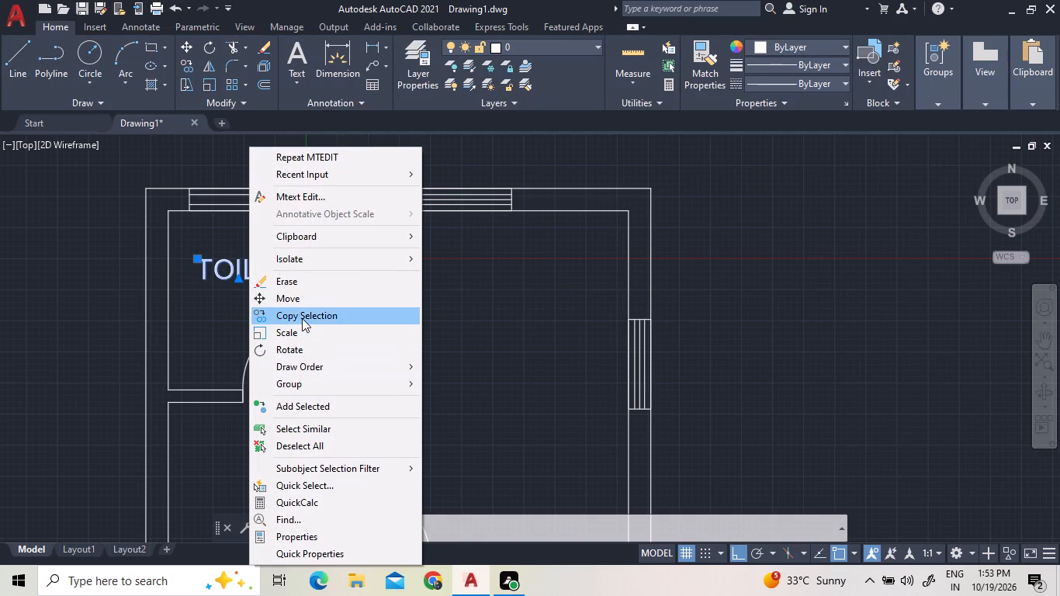
{"action": "left_click", "coordinate": [302, 318]}
{"action": "left_click", "coordinate": [222, 249]}
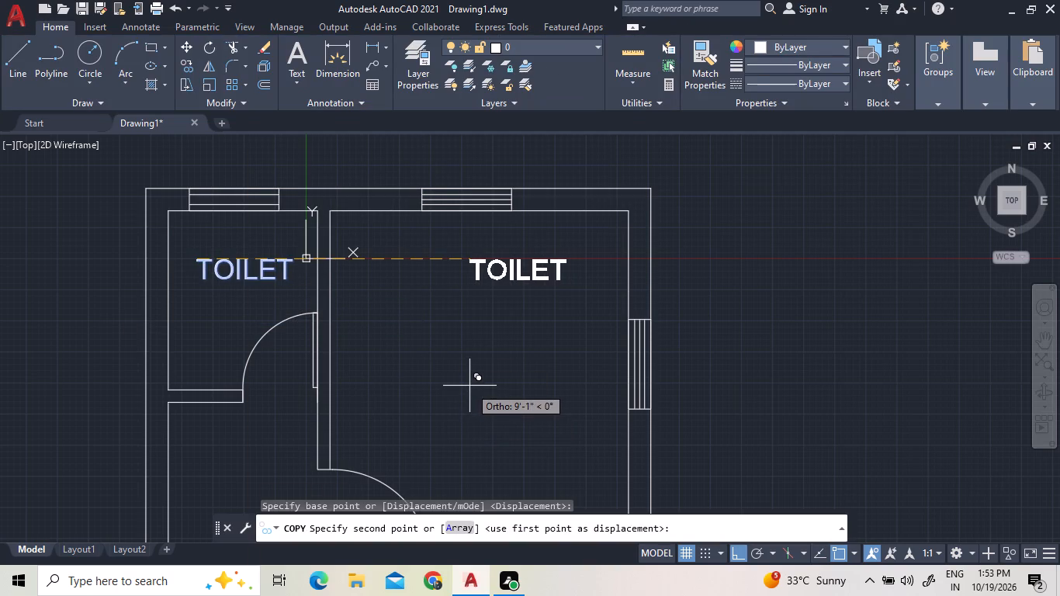
{"action": "key", "text": "F8"}
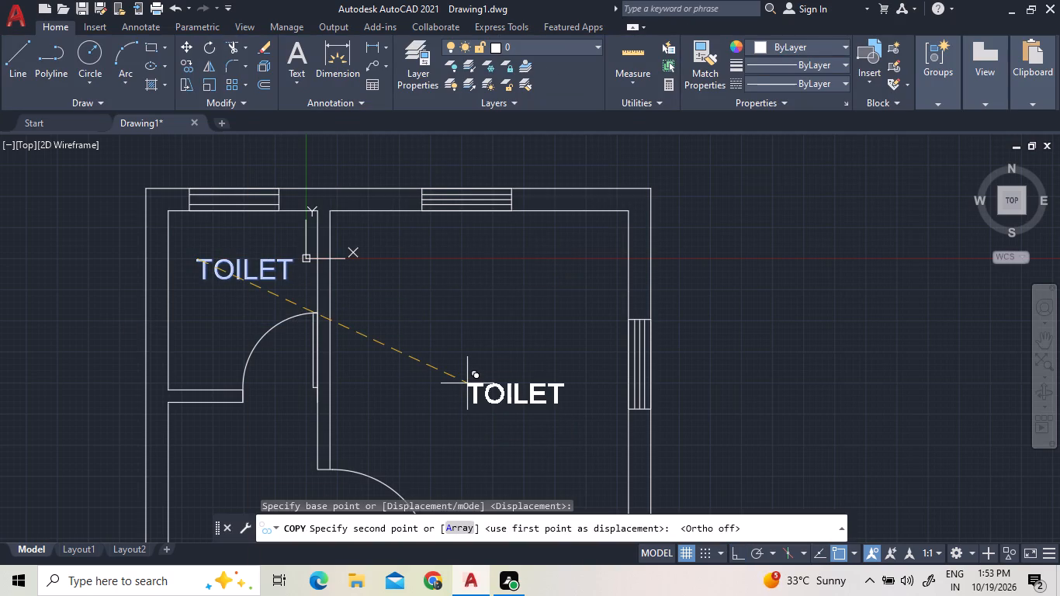
{"action": "left_click", "coordinate": [449, 372]}
{"action": "scroll", "coordinate": [452, 287], "scroll_direction": "down", "scroll_amount": 2}
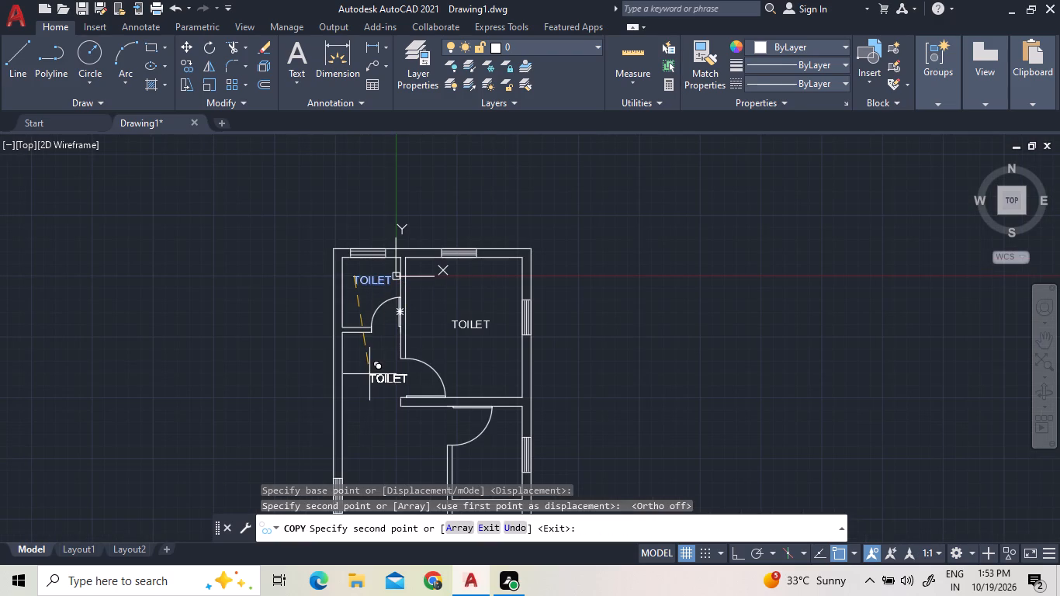
{"action": "left_click", "coordinate": [352, 368]}
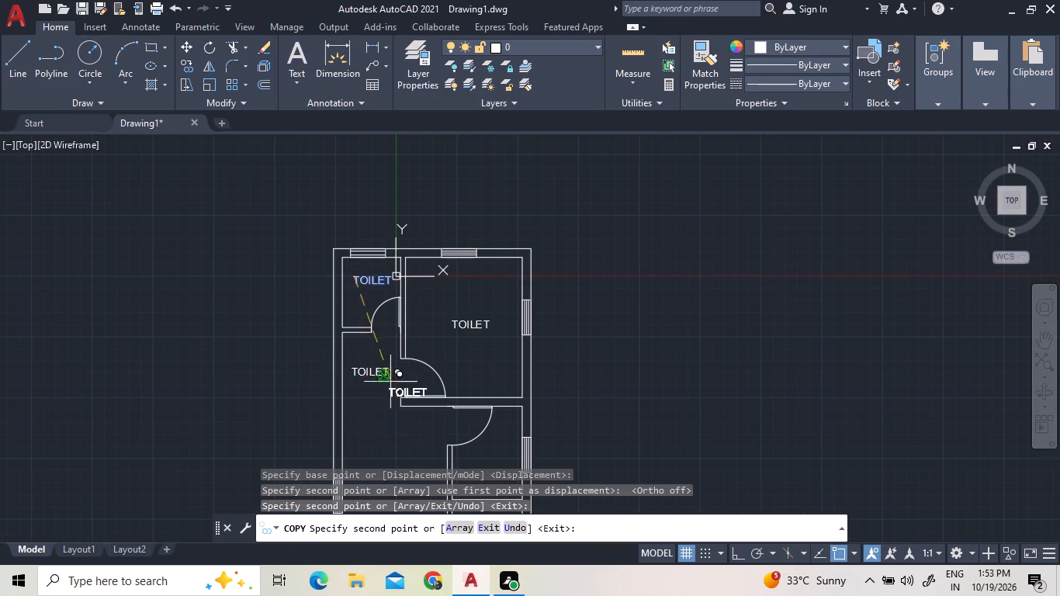
Place further TOILET label copies in the long west room, the two small east rooms and the space by the southeast window.
{"action": "scroll", "coordinate": [390, 365], "scroll_direction": "down", "scroll_amount": 3}
{"action": "scroll", "coordinate": [385, 390], "scroll_direction": "up", "scroll_amount": 4}
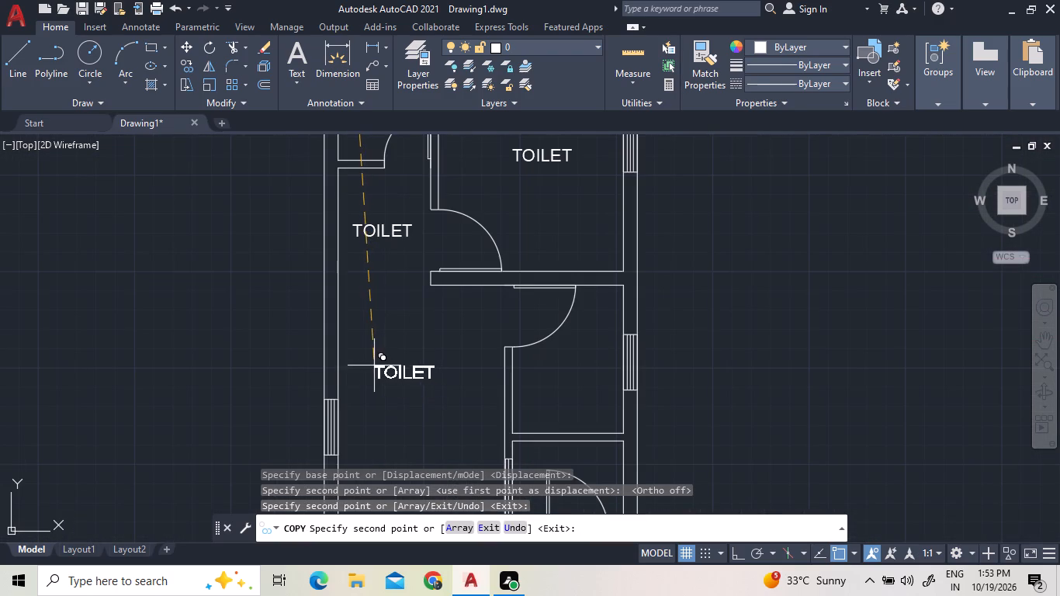
{"action": "scroll", "coordinate": [372, 361], "scroll_direction": "down", "scroll_amount": 3}
{"action": "scroll", "coordinate": [386, 386], "scroll_direction": "up", "scroll_amount": 3}
{"action": "left_click", "coordinate": [353, 363]}
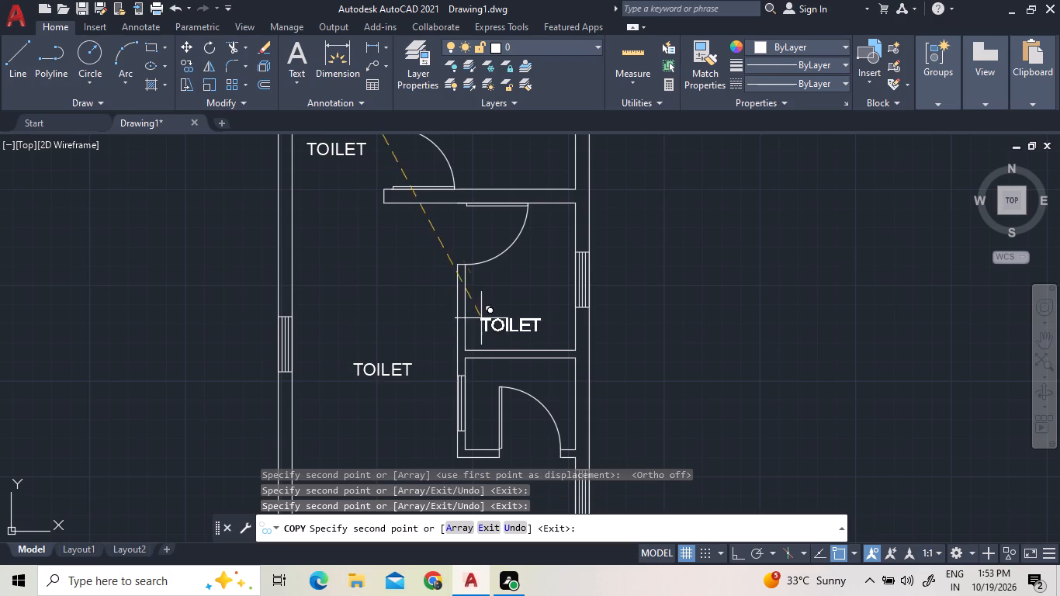
{"action": "left_click", "coordinate": [494, 310]}
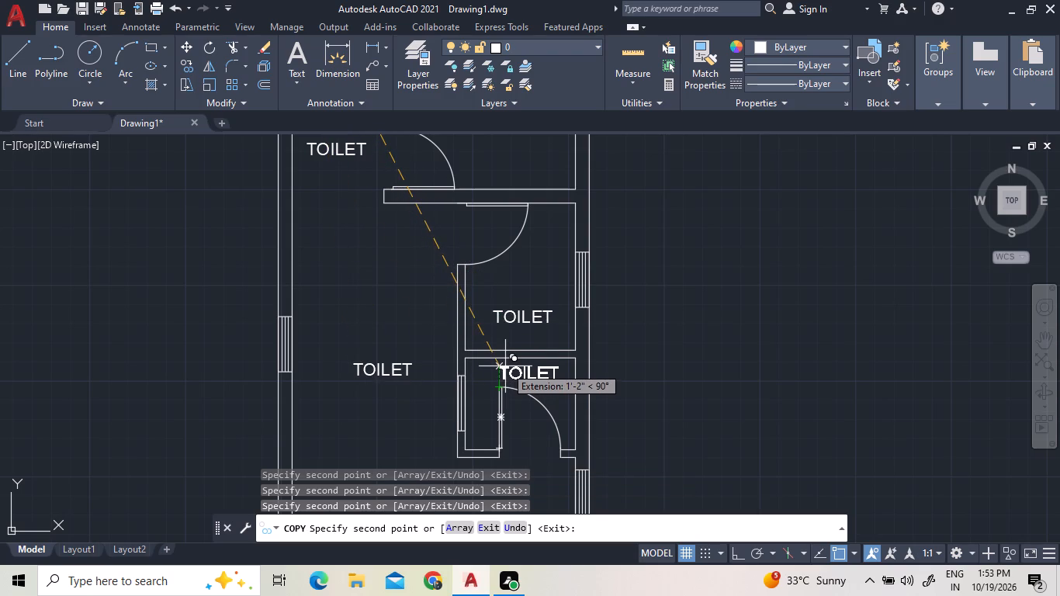
{"action": "left_click", "coordinate": [505, 366]}
{"action": "scroll", "coordinate": [438, 317], "scroll_direction": "down", "scroll_amount": 2}
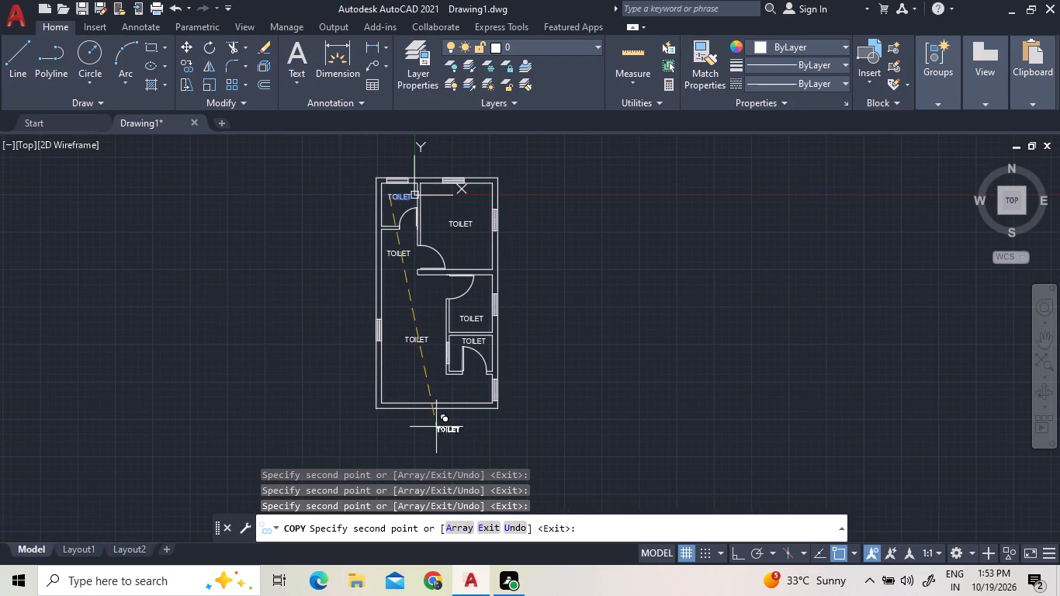
{"action": "scroll", "coordinate": [445, 483], "scroll_direction": "up", "scroll_amount": 2}
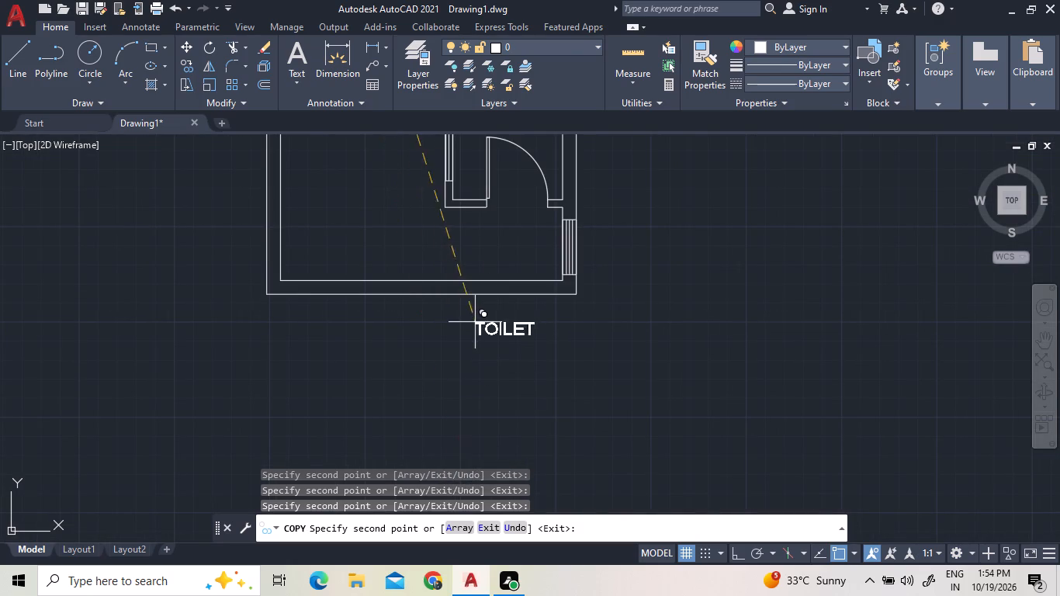
{"action": "left_click", "coordinate": [472, 238]}
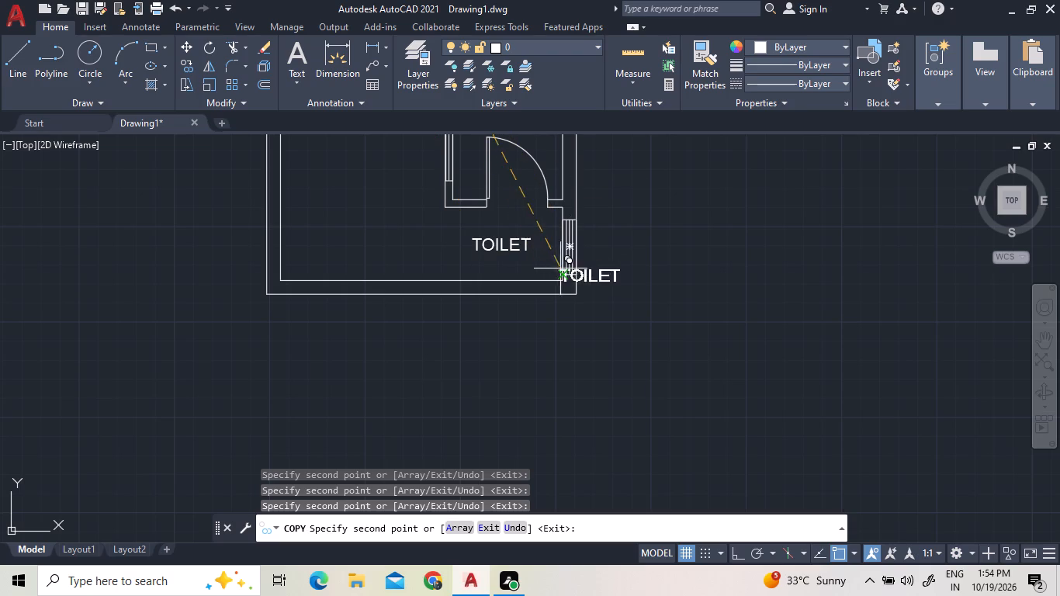
{"action": "key", "text": "Escape"}
Replace the copied label's text in the large northeast room with "BEDROOM".
{"action": "scroll", "coordinate": [490, 293], "scroll_direction": "down", "scroll_amount": 2}
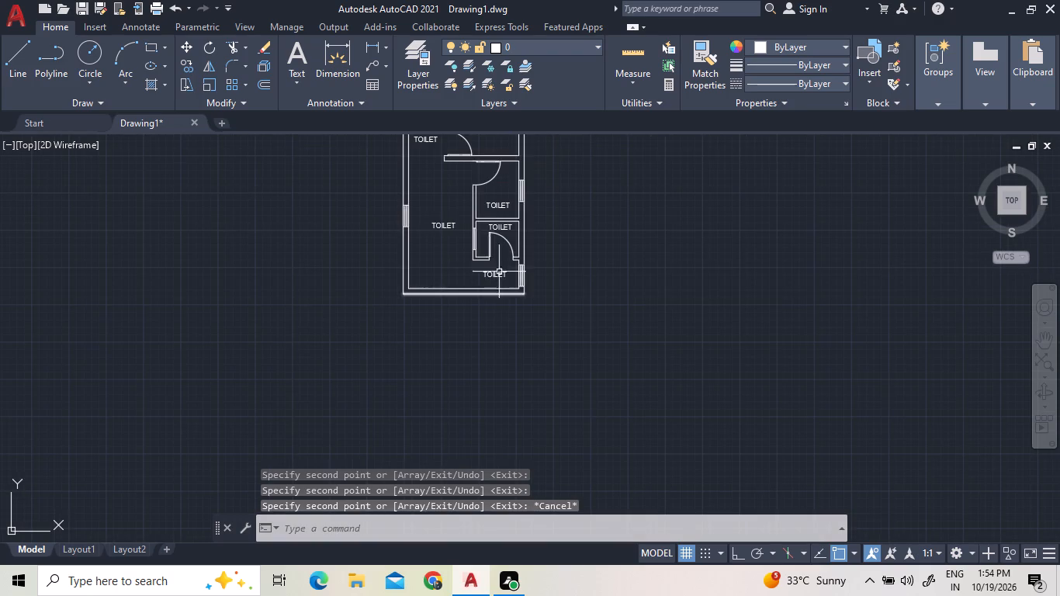
{"action": "scroll", "coordinate": [506, 345], "scroll_direction": "down", "scroll_amount": 3}
{"action": "scroll", "coordinate": [492, 289], "scroll_direction": "up", "scroll_amount": 4}
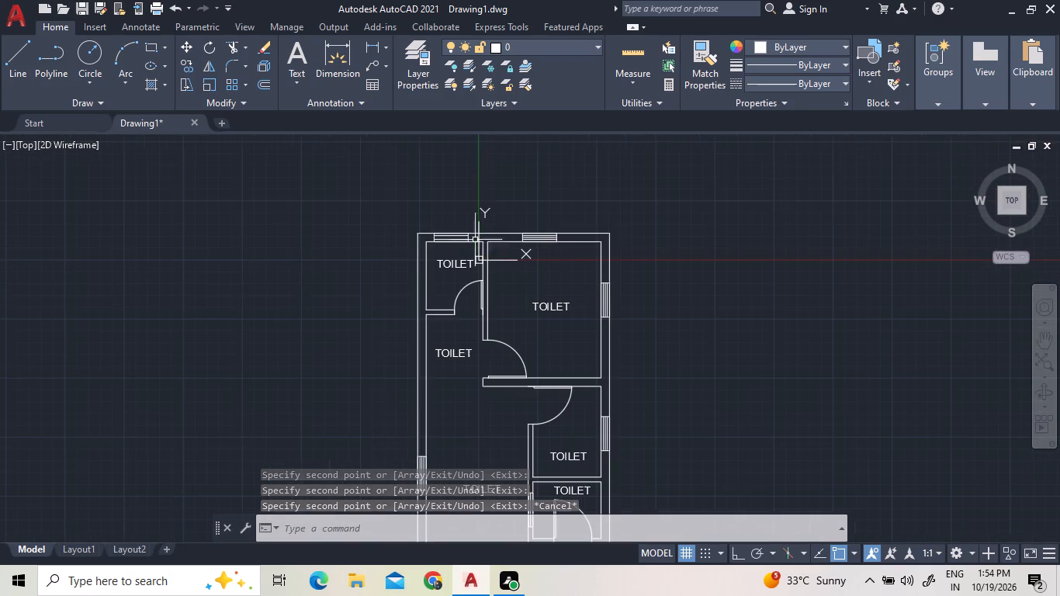
{"action": "triple_click", "coordinate": [546, 311]}
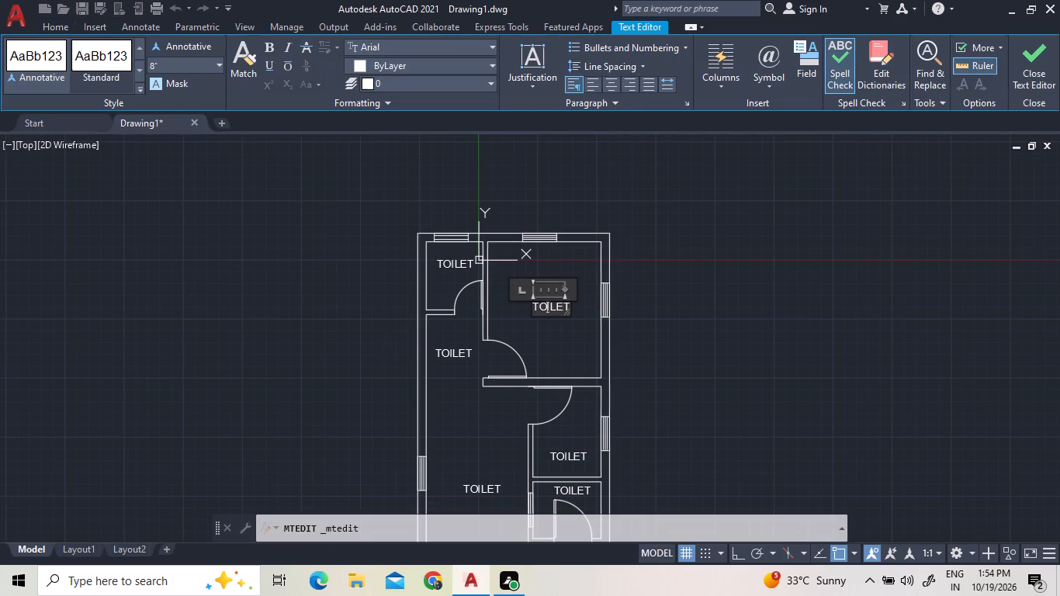
{"action": "key", "text": "Right"}
{"action": "key", "text": "Right"}
{"action": "key", "text": "Right"}
{"action": "key", "text": "Right"}
{"action": "key", "text": "BackSpace"}
{"action": "key", "text": "BackSpace"}
{"action": "key", "text": "BackSpace"}
{"action": "key", "text": "BackSpace"}
{"action": "key", "text": "BackSpace"}
{"action": "key", "text": "BackSpace"}
{"action": "type", "text": "BEDROOM"}
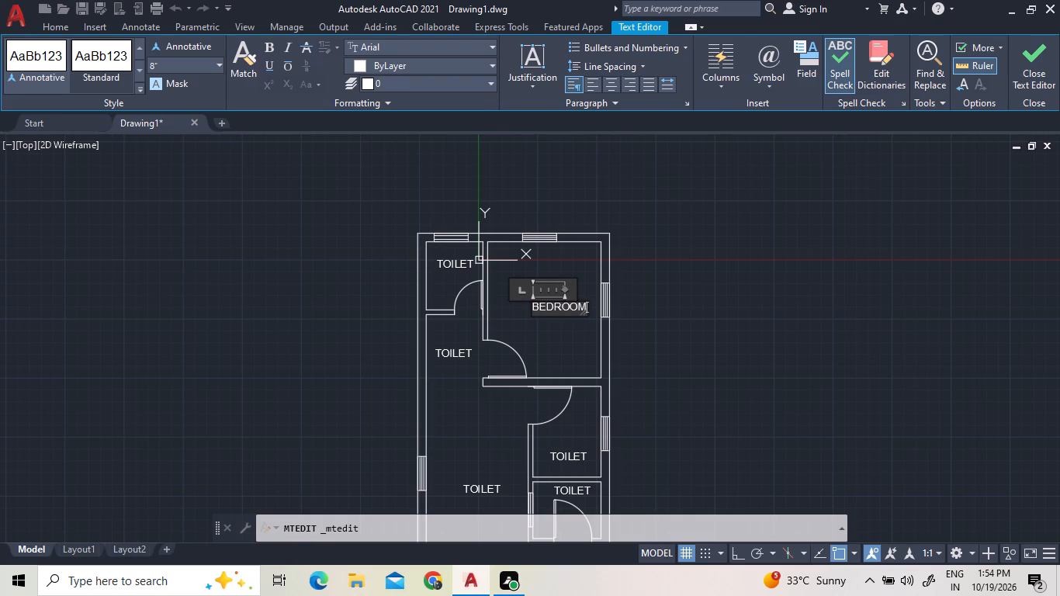
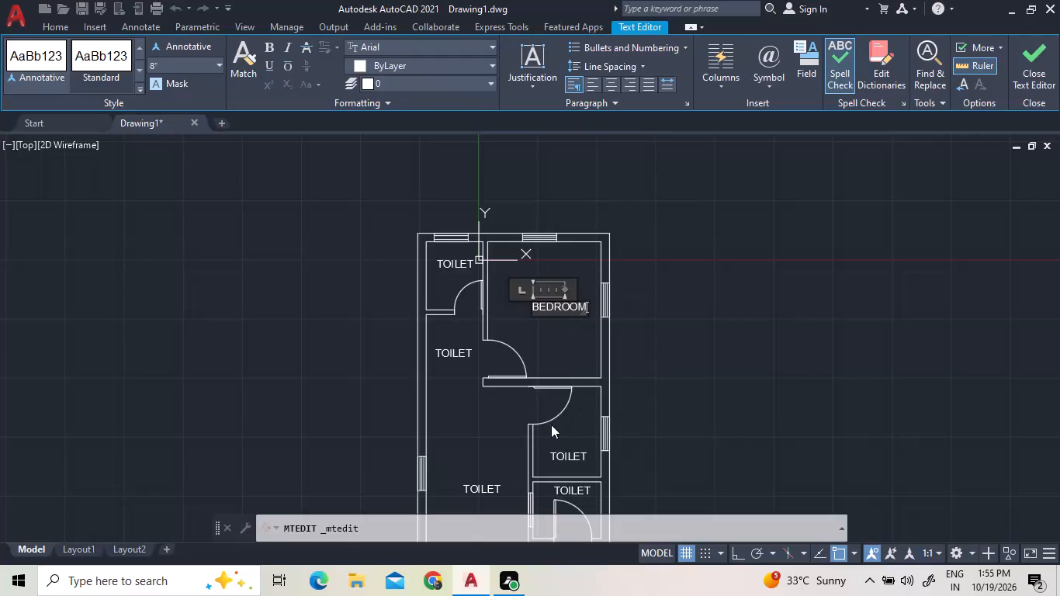
Finish editing the BEDROOM label in the large upper room.
{"action": "left_click", "coordinate": [560, 367]}
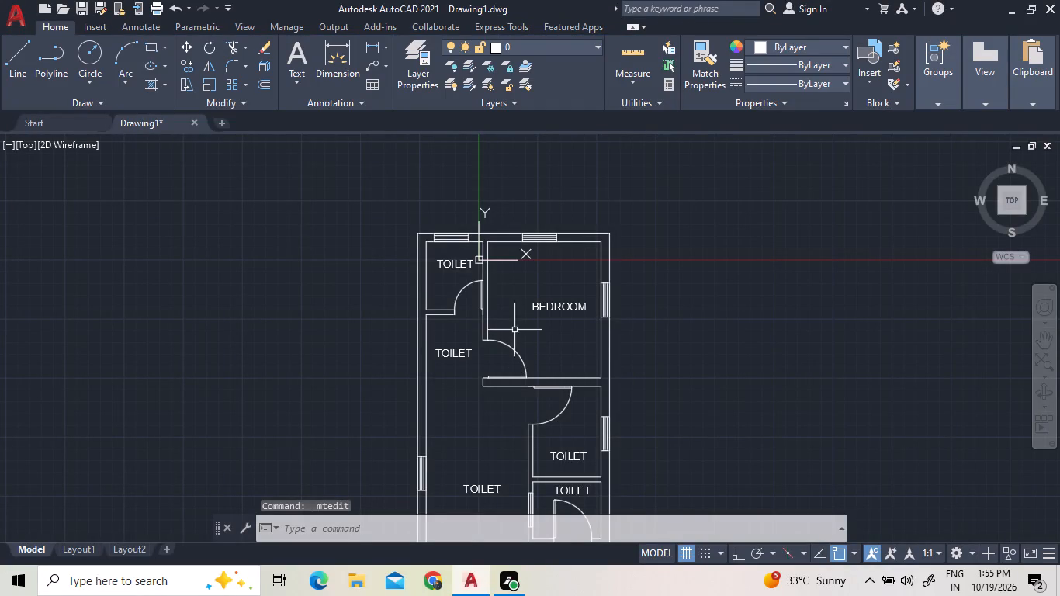
Change the TOILET label in the passage just below the upper toilet to LOB.
{"action": "triple_click", "coordinate": [444, 354]}
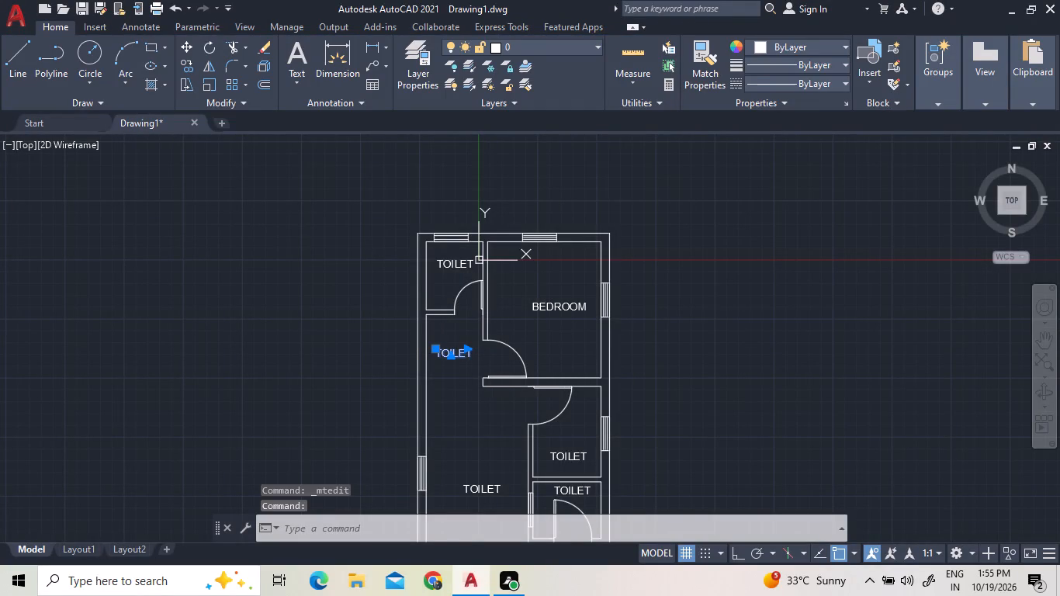
{"action": "key", "text": "0"}
{"action": "key", "text": "Right"}
{"action": "key", "text": "Right"}
{"action": "key", "text": "Right"}
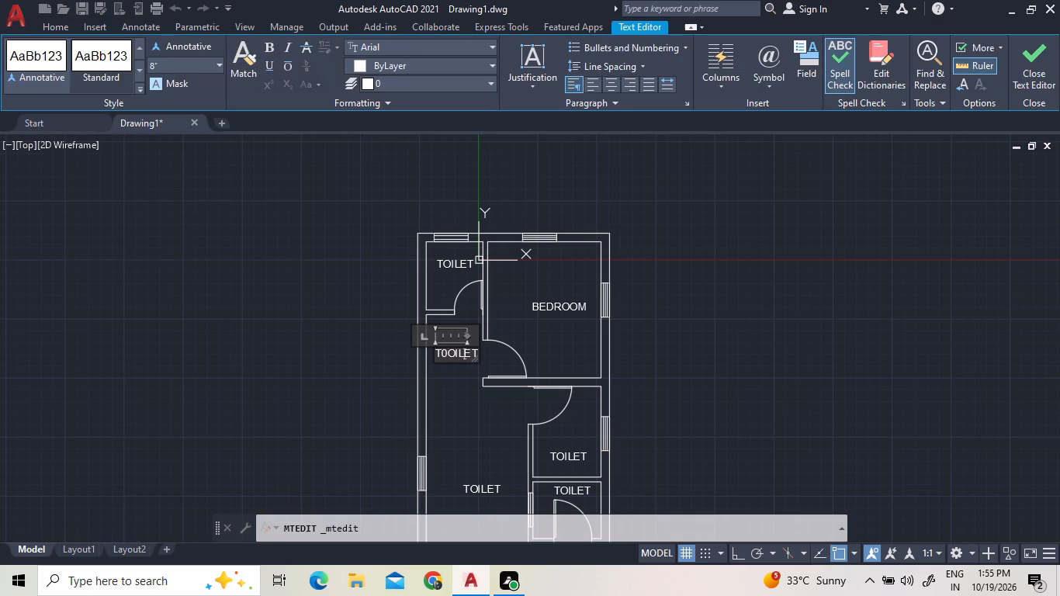
{"action": "key", "text": "Right"}
{"action": "key", "text": "Right"}
{"action": "key", "text": "BackSpace"}
{"action": "key", "text": "BackSpace"}
{"action": "key", "text": "BackSpace"}
{"action": "key", "text": "BackSpace"}
{"action": "key", "text": "BackSpace"}
{"action": "key", "text": "BackSpace"}
{"action": "key", "text": "BackSpace"}
{"action": "type", "text": "LOBB"}
{"action": "key", "text": "BackSpace"}
Change the TOILET label in the large open room west of the two small rooms to LIVING LOUNGE.
{"action": "scroll", "coordinate": [504, 357], "scroll_direction": "down", "scroll_amount": 3}
{"action": "scroll", "coordinate": [501, 392], "scroll_direction": "up", "scroll_amount": 4}
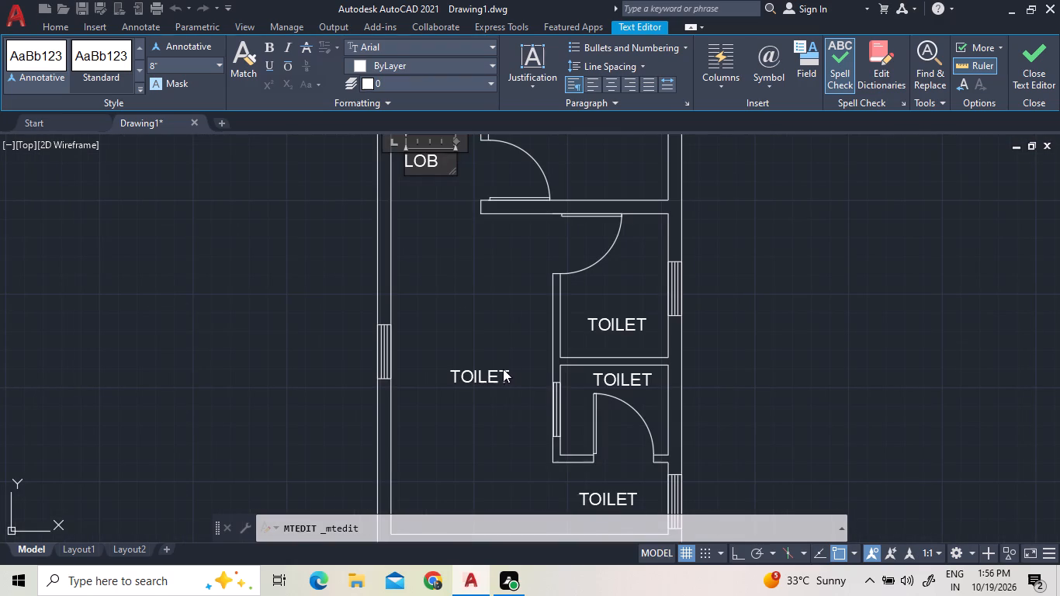
{"action": "triple_click", "coordinate": [480, 378]}
{"action": "left_click", "coordinate": [480, 378]}
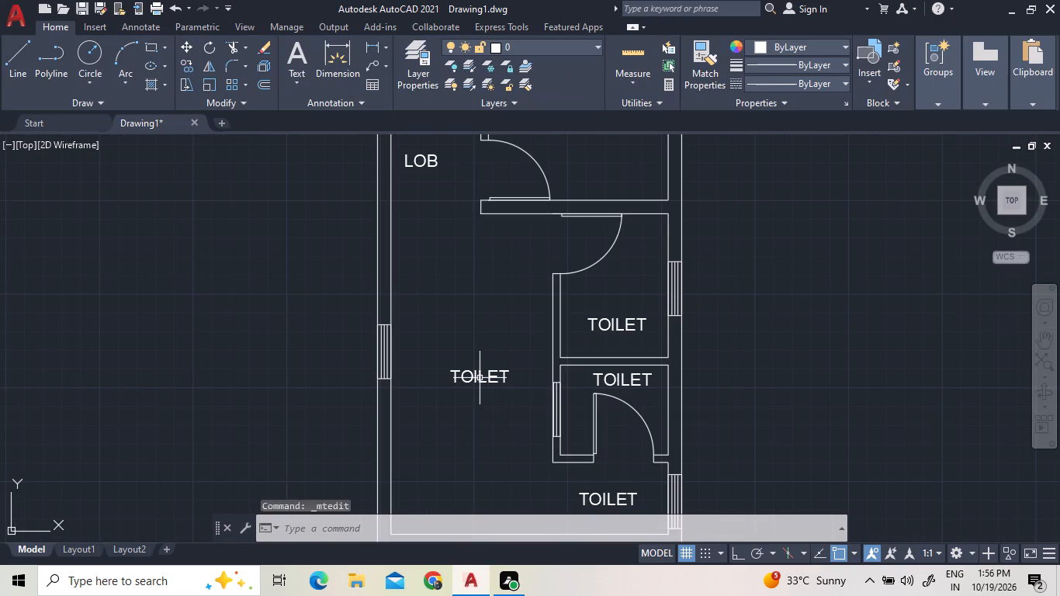
{"action": "double_click", "coordinate": [480, 378]}
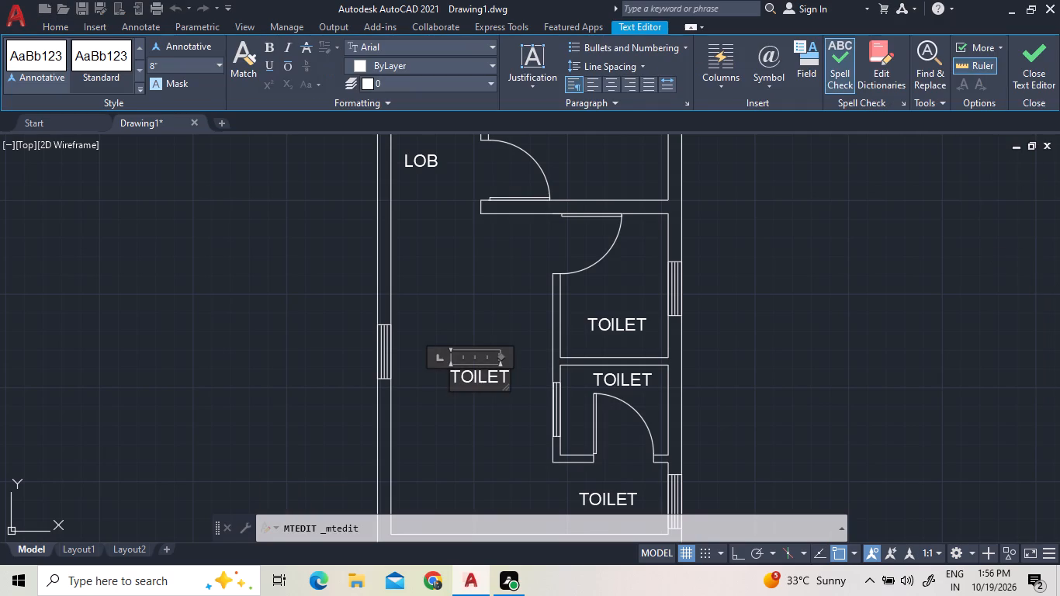
{"action": "key", "text": "Right"}
{"action": "key", "text": "Right"}
{"action": "key", "text": "Right"}
{"action": "key", "text": "Right"}
{"action": "key", "text": "BackSpace"}
{"action": "key", "text": "BackSpace"}
{"action": "key", "text": "BackSpace"}
{"action": "key", "text": "BackSpace"}
{"action": "key", "text": "BackSpace"}
{"action": "key", "text": "BackSpace"}
{"action": "type", "text": "LIVING"}
{"action": "key", "text": "space"}
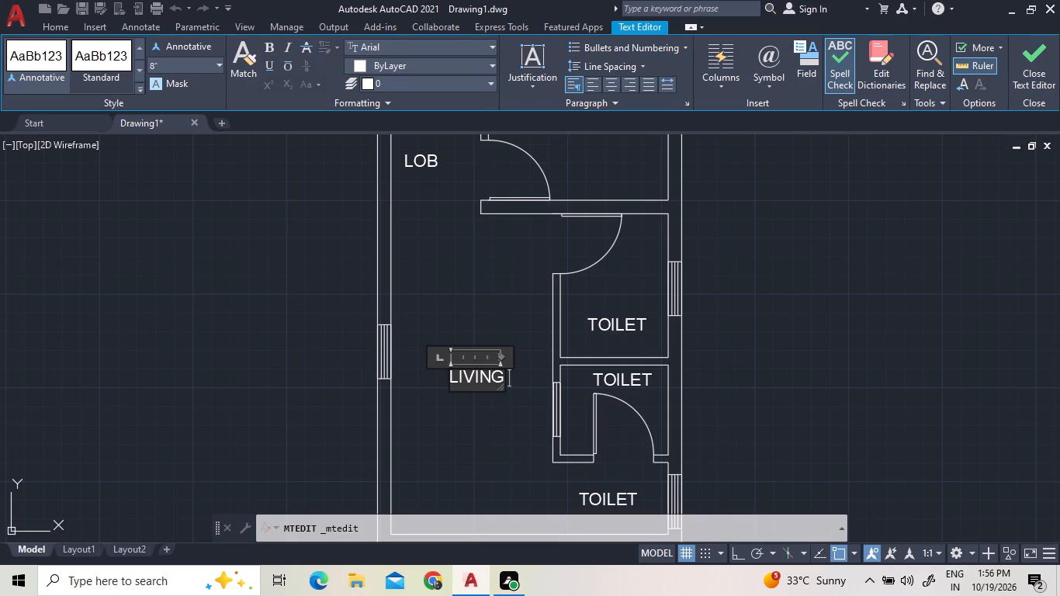
{"action": "type", "text": "LOUNGE"}
{"action": "key", "text": "space"}
Change the TOILET label in the small room south of the bedroom to KITCHEN.
{"action": "triple_click", "coordinate": [597, 321]}
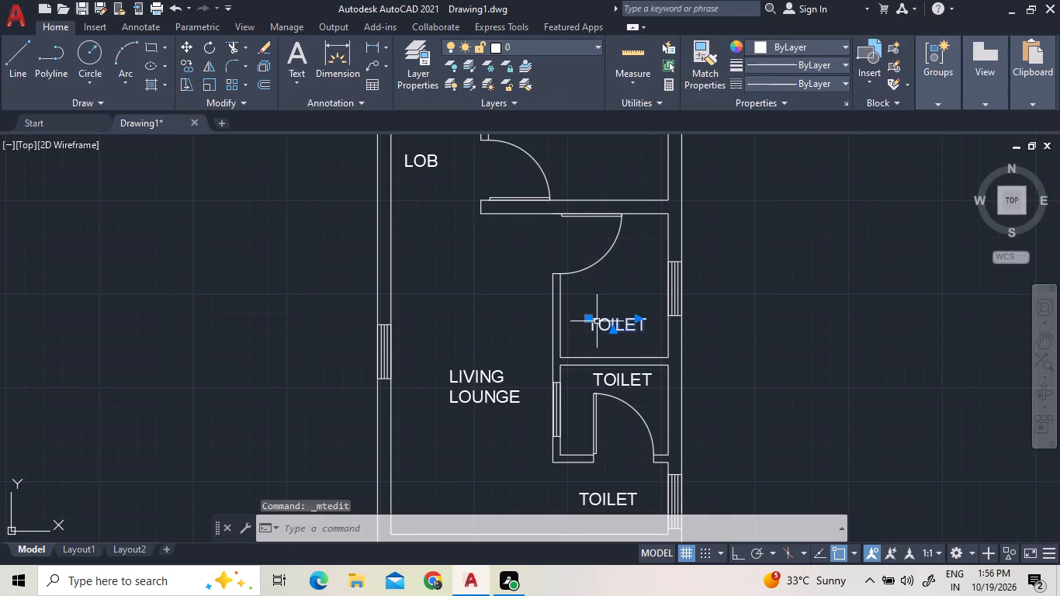
{"action": "double_click", "coordinate": [597, 321]}
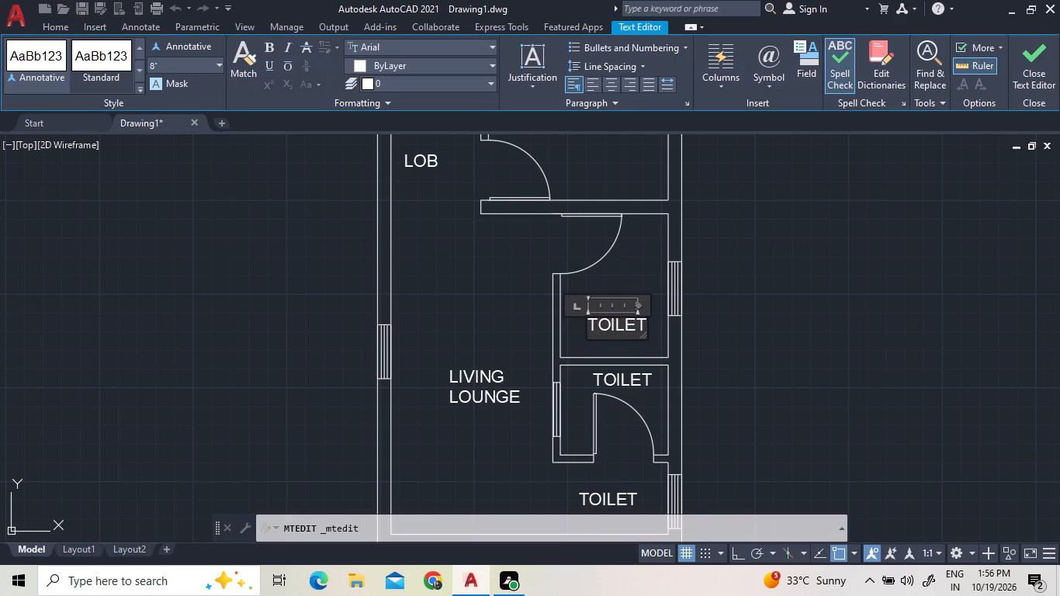
{"action": "key", "text": "Right"}
{"action": "key", "text": "Right"}
{"action": "key", "text": "Right"}
{"action": "key", "text": "Right"}
{"action": "key", "text": "Right"}
{"action": "key", "text": "BackSpace"}
{"action": "key", "text": "BackSpace"}
{"action": "key", "text": "BackSpace"}
{"action": "key", "text": "BackSpace"}
{"action": "key", "text": "BackSpace"}
{"action": "key", "text": "BackSpace"}
{"action": "key", "text": "BackSpace"}
{"action": "type", "text": "KITCHEN"}
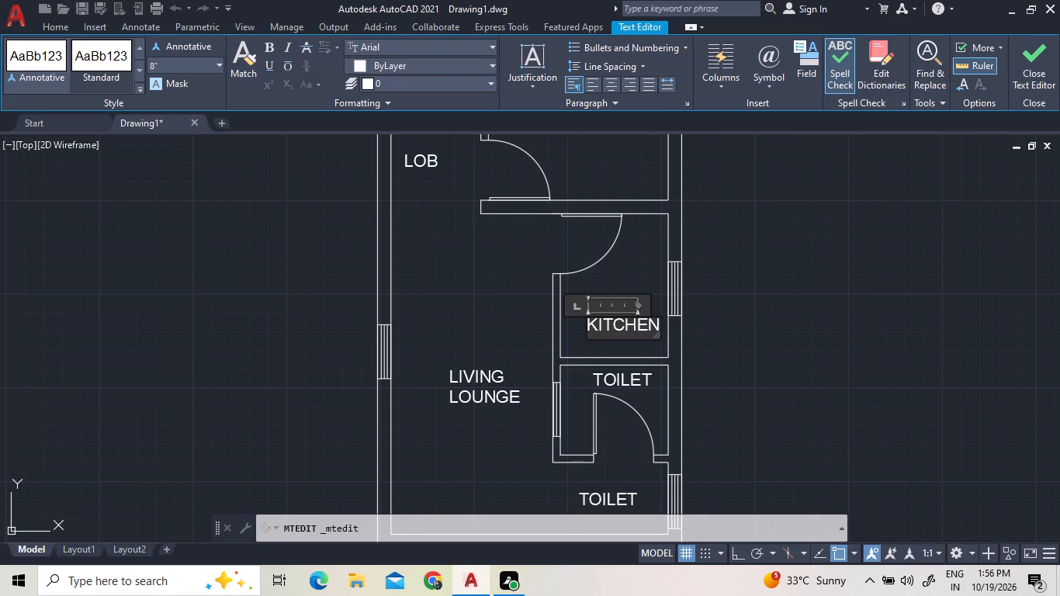
Change the TOILET label in the small room directly below the kitchen to ENT.PORCH.
{"action": "triple_click", "coordinate": [641, 377]}
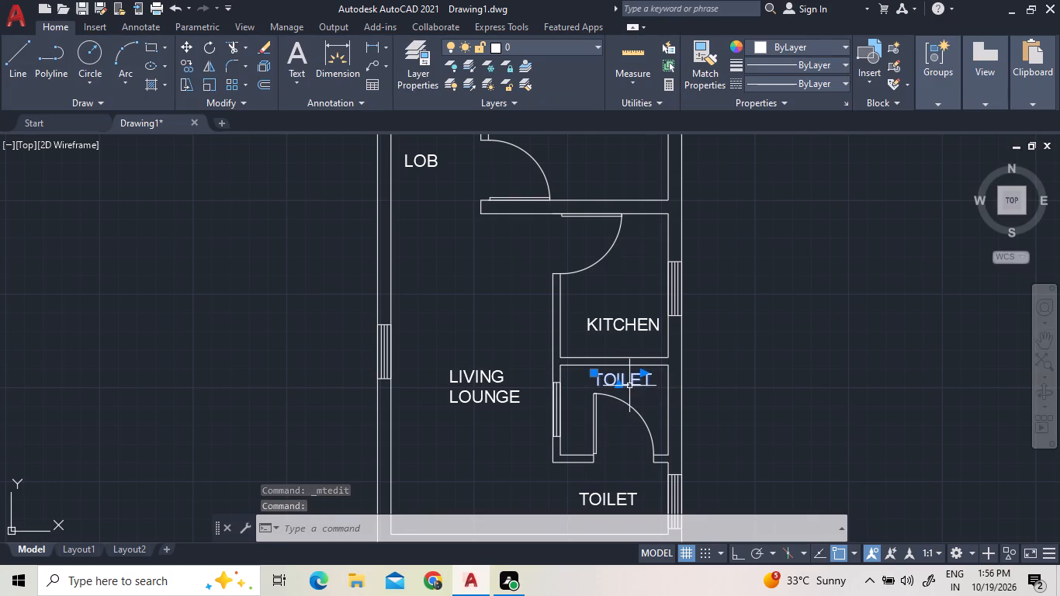
{"action": "triple_click", "coordinate": [629, 386]}
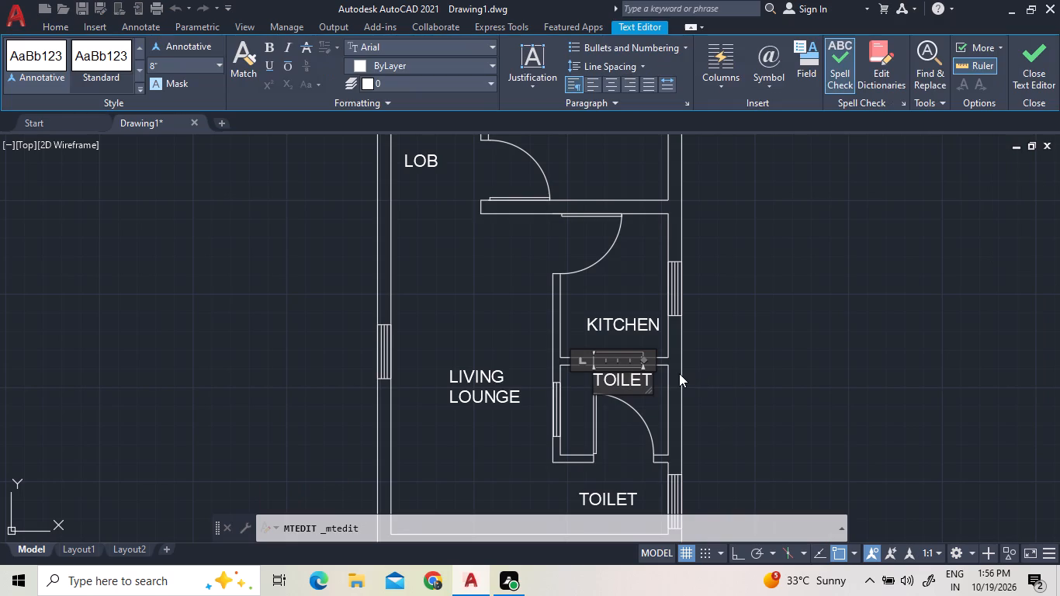
{"action": "key", "text": "Right"}
{"action": "key", "text": "Right"}
{"action": "key", "text": "BackSpace"}
{"action": "key", "text": "BackSpace"}
{"action": "key", "text": "BackSpace"}
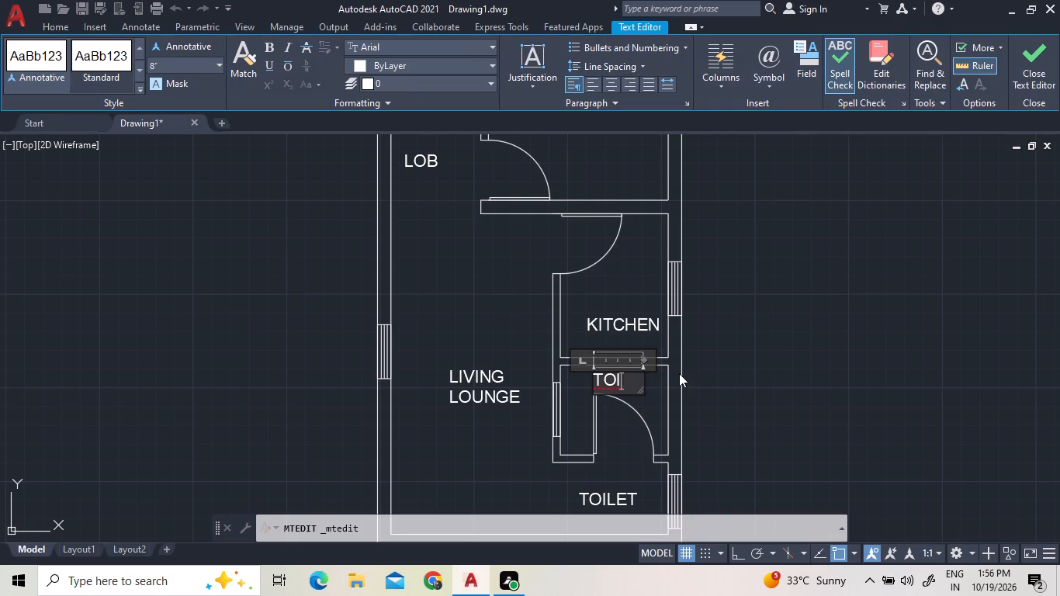
{"action": "key", "text": "BackSpace"}
{"action": "key", "text": "BackSpace"}
{"action": "key", "text": "BackSpace"}
{"action": "key", "text": "e"}
{"action": "type", "text": "NT"}
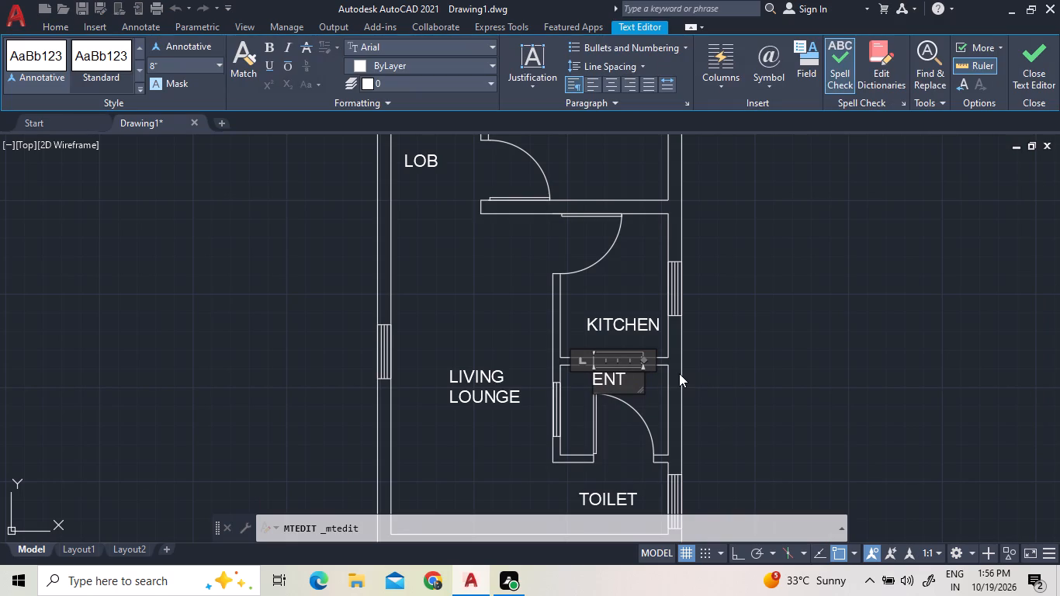
{"action": "key", "text": "period"}
{"action": "type", "text": "POR"}
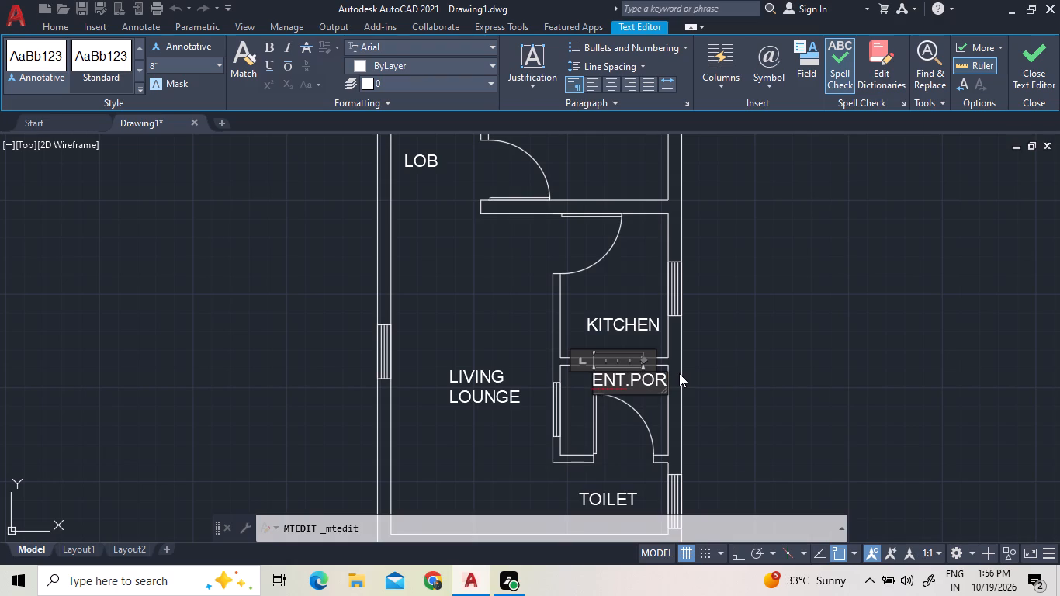
{"action": "type", "text": "CH"}
{"action": "key", "text": "period"}
{"action": "left_click", "coordinate": [580, 393]}
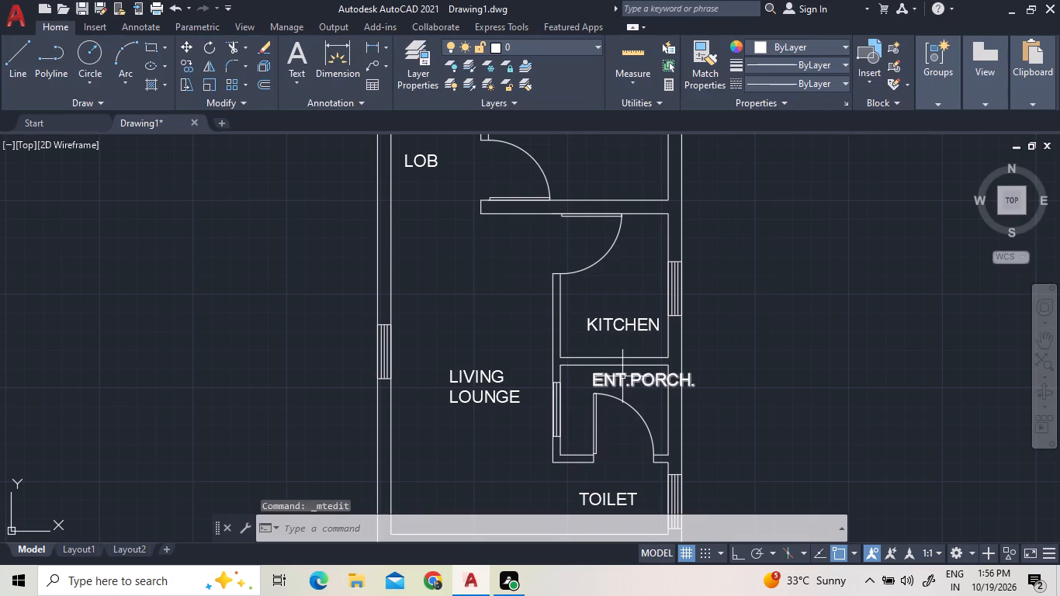
Move the ENT.PORCH. label west so it sits between the side walls of the small room below the kitchen.
{"action": "left_click", "coordinate": [621, 379]}
{"action": "right_click", "coordinate": [621, 379]}
{"action": "left_click", "coordinate": [662, 300]}
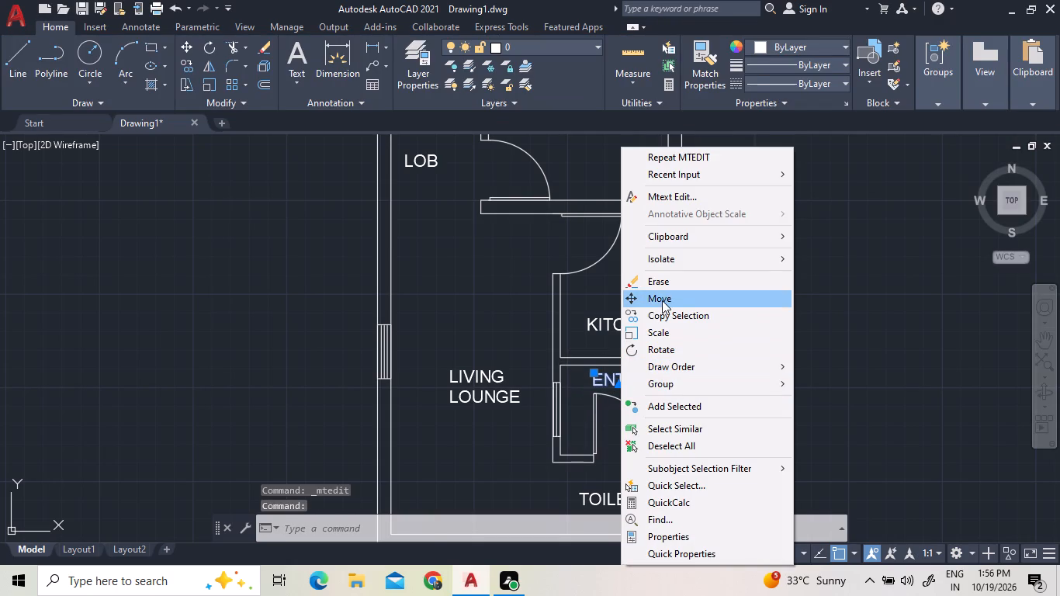
{"action": "left_click", "coordinate": [592, 379]}
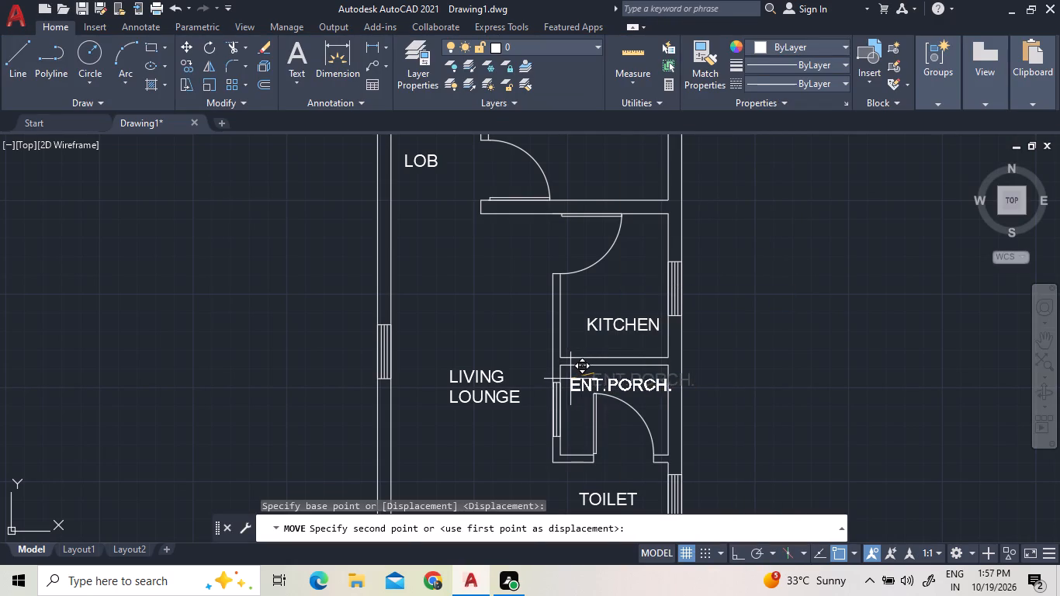
{"action": "left_click", "coordinate": [569, 372]}
{"action": "left_click", "coordinate": [580, 370]}
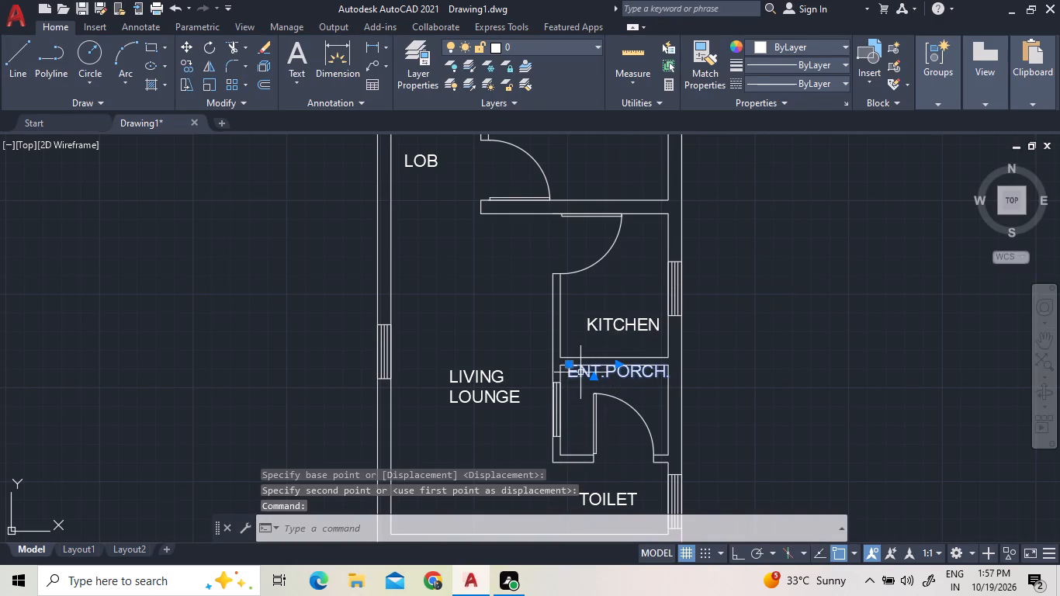
{"action": "right_click", "coordinate": [580, 375]}
{"action": "left_click", "coordinate": [629, 295]}
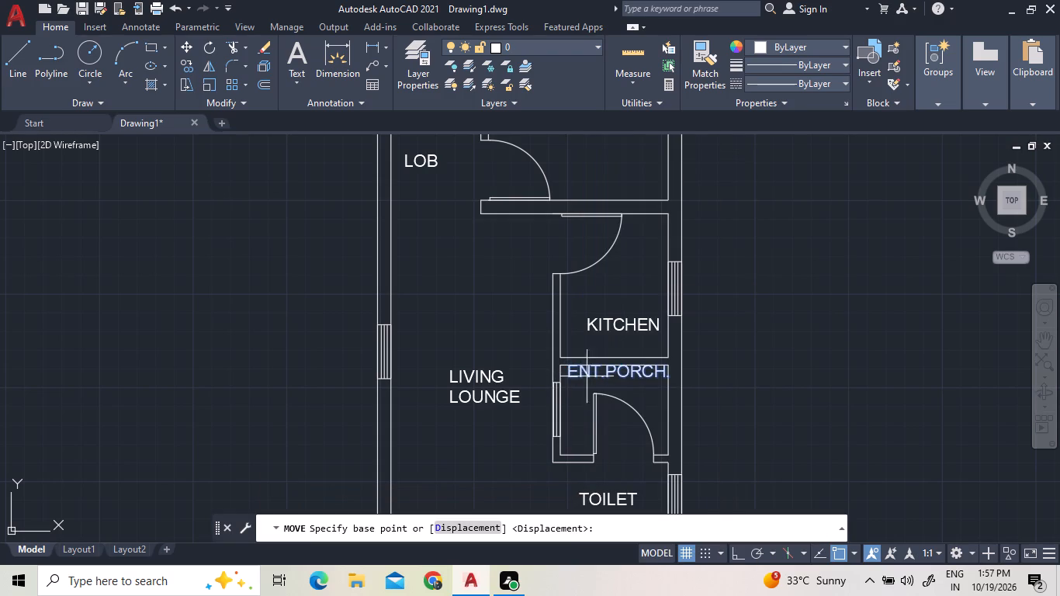
{"action": "left_click", "coordinate": [589, 371]}
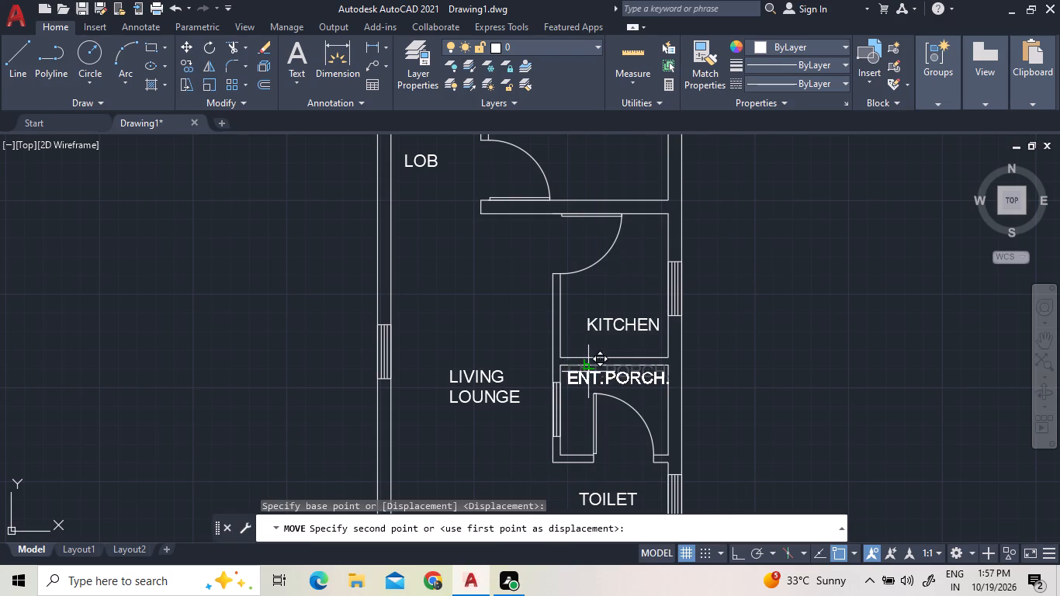
{"action": "left_click", "coordinate": [589, 375]}
{"action": "left_click", "coordinate": [586, 383]}
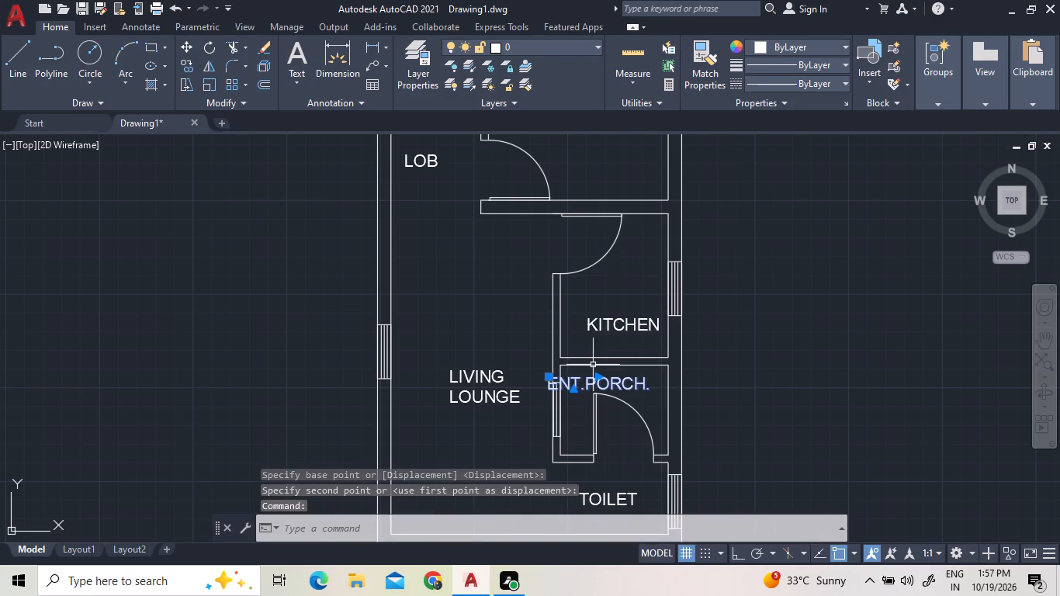
{"action": "right_click", "coordinate": [748, 378]}
{"action": "left_click", "coordinate": [792, 299]}
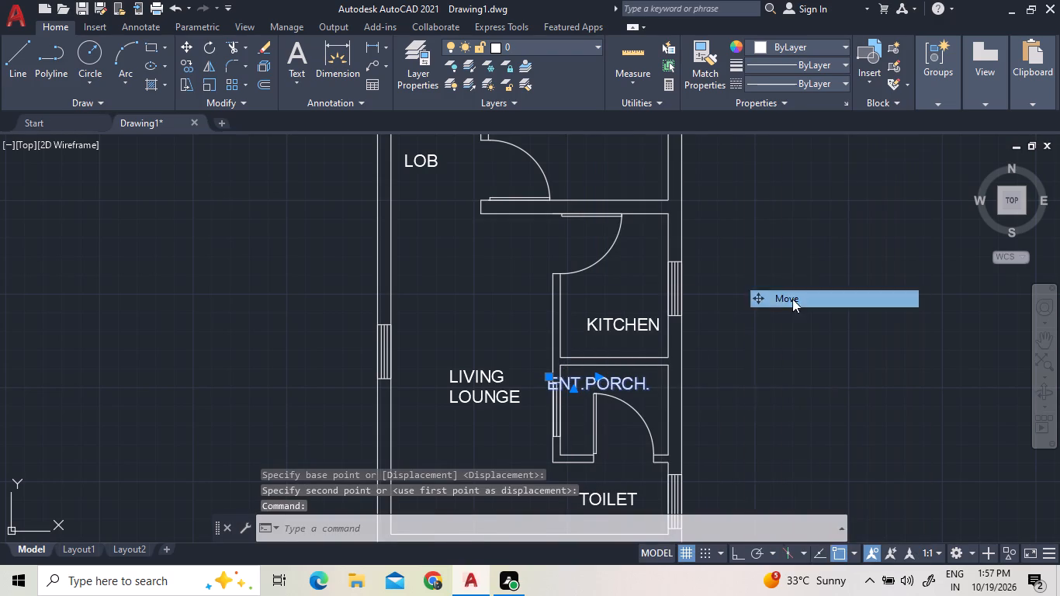
{"action": "left_click", "coordinate": [606, 385]}
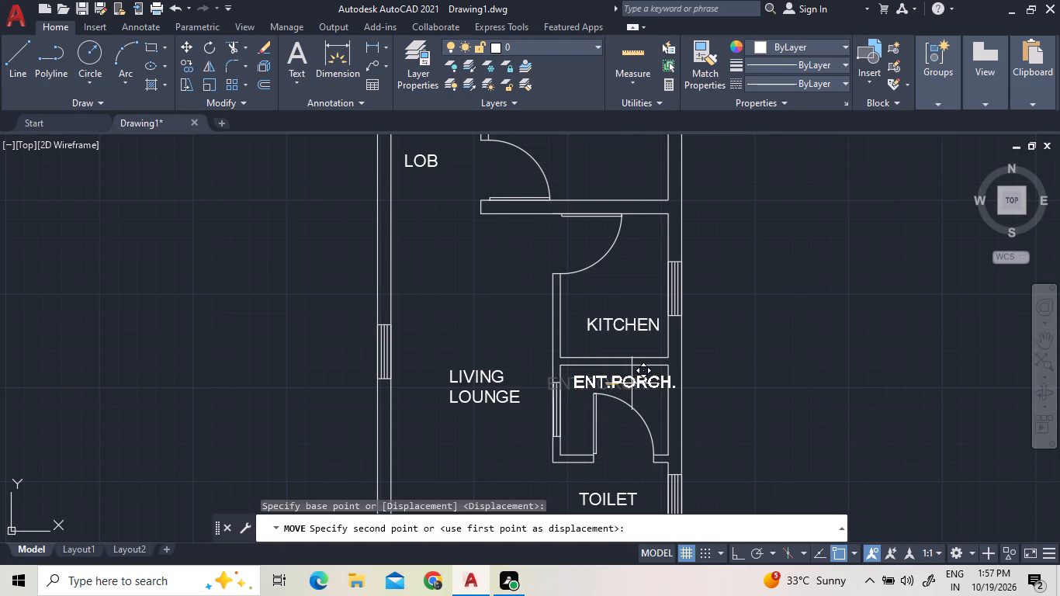
{"action": "left_click", "coordinate": [630, 386]}
{"action": "left_click", "coordinate": [629, 386]}
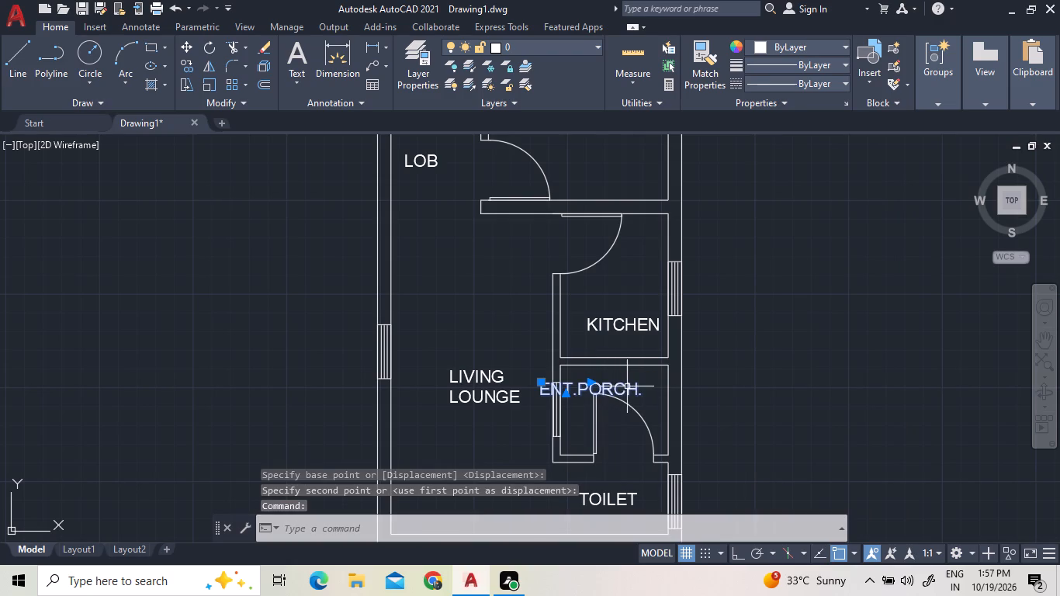
{"action": "right_click", "coordinate": [626, 386]}
{"action": "left_click", "coordinate": [710, 296]}
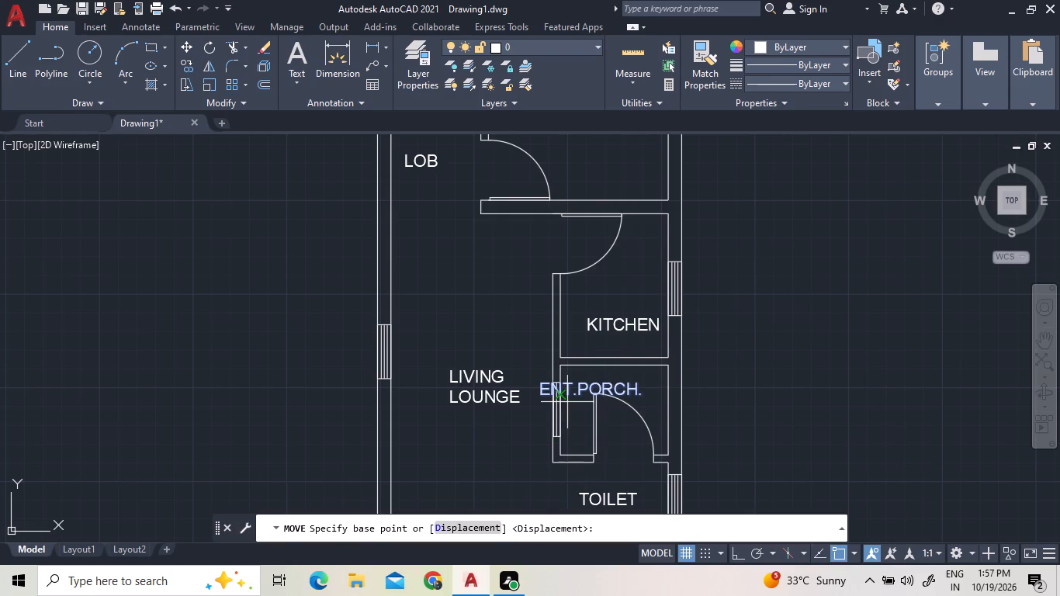
{"action": "left_click", "coordinate": [575, 390]}
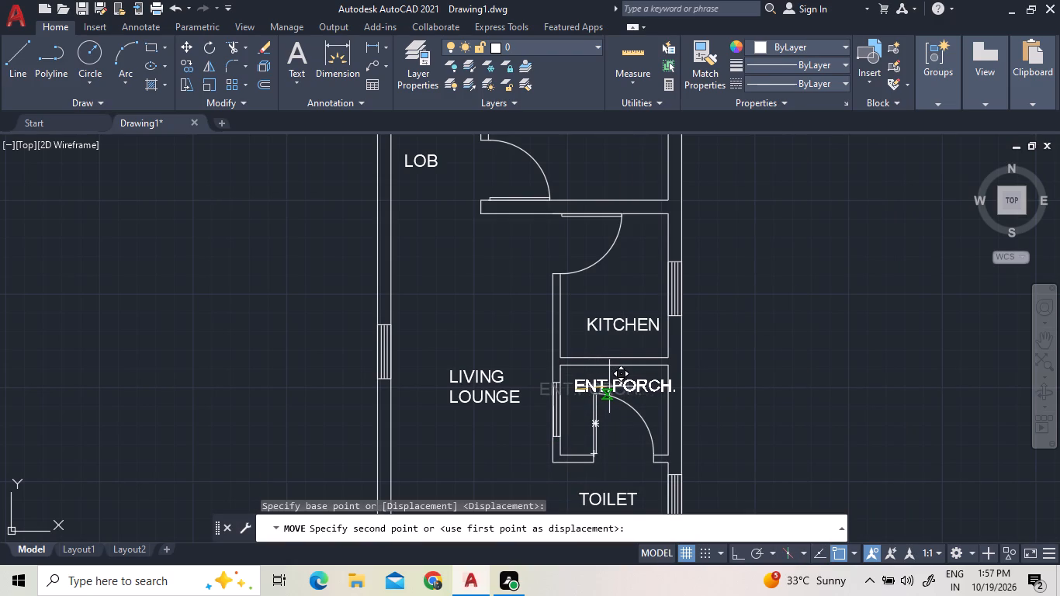
{"action": "left_click", "coordinate": [605, 386]}
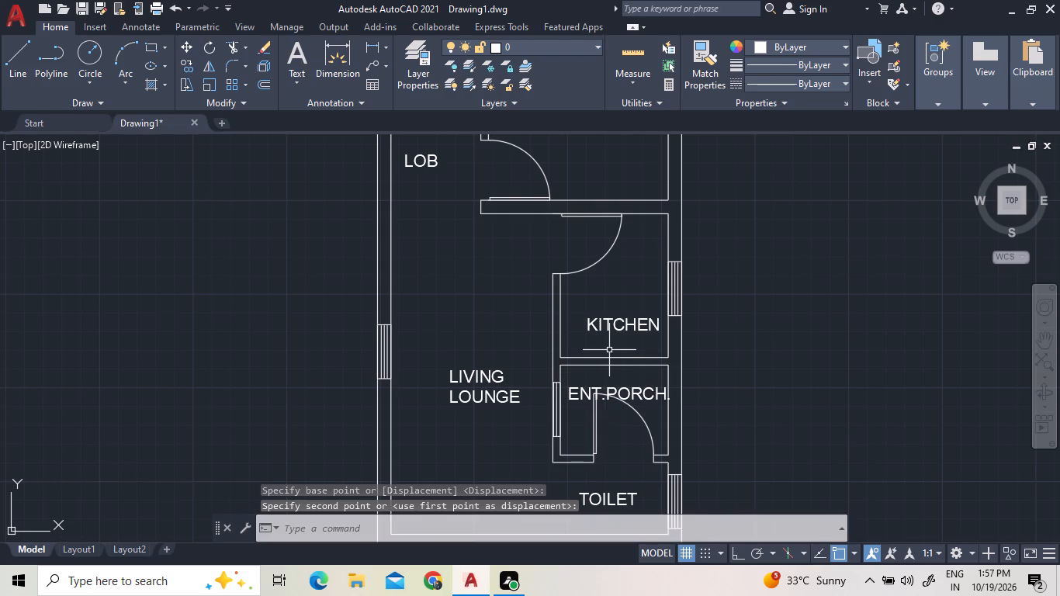
Change the remaining TOILET label in the area south of the entrance porch to FOYER.
{"action": "scroll", "coordinate": [622, 431], "scroll_direction": "down", "scroll_amount": 2}
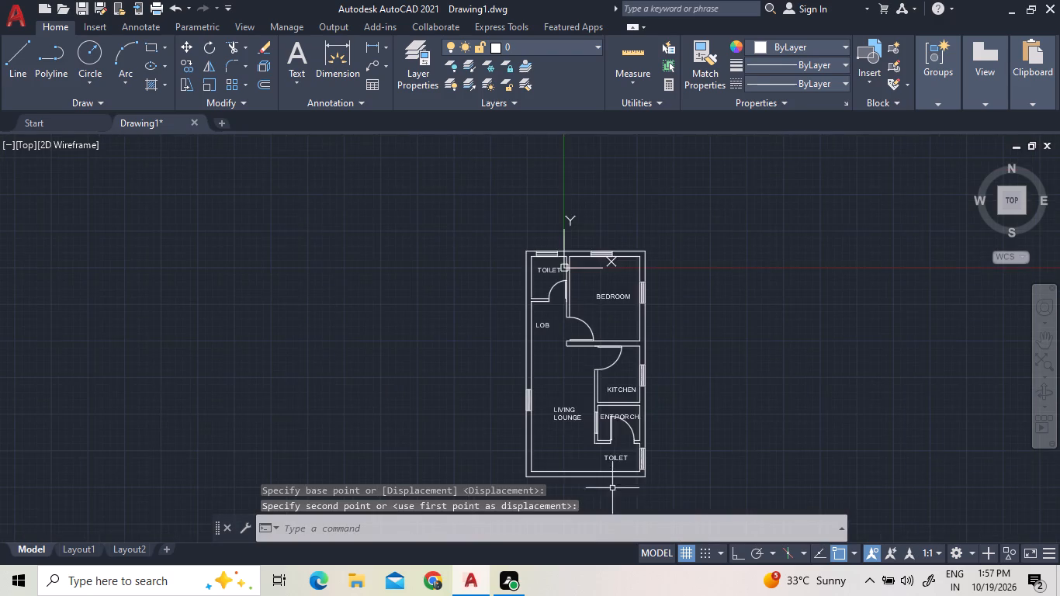
{"action": "scroll", "coordinate": [615, 465], "scroll_direction": "up", "scroll_amount": 3}
{"action": "triple_click", "coordinate": [611, 451]}
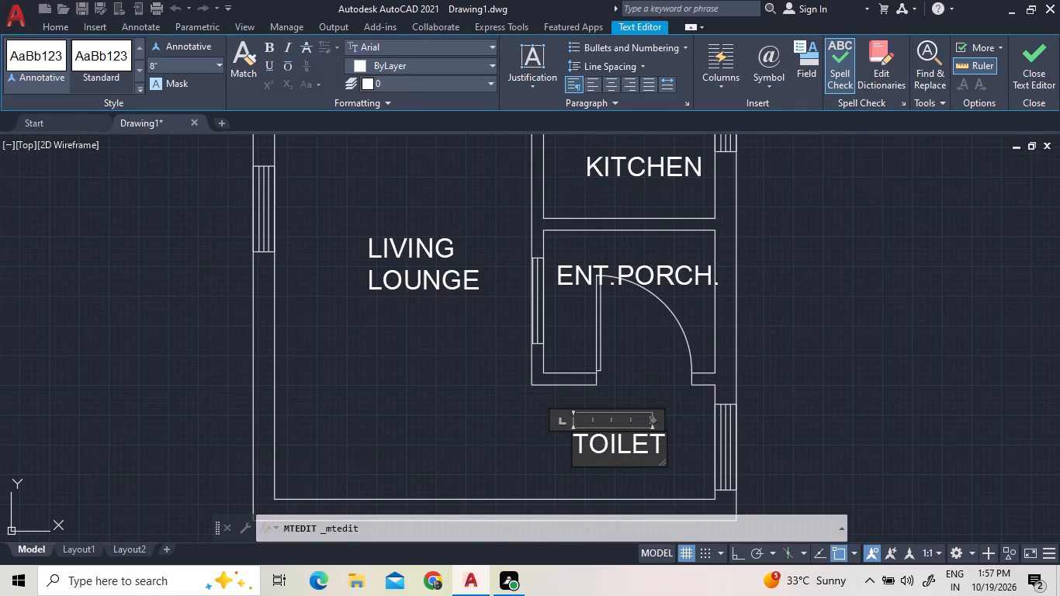
{"action": "key", "text": "Right"}
{"action": "key", "text": "Right"}
{"action": "key", "text": "Right"}
{"action": "key", "text": "Right"}
{"action": "key", "text": "BackSpace"}
{"action": "key", "text": "BackSpace"}
{"action": "key", "text": "BackSpace"}
{"action": "key", "text": "BackSpace"}
{"action": "key", "text": "BackSpace"}
{"action": "key", "text": "BackSpace"}
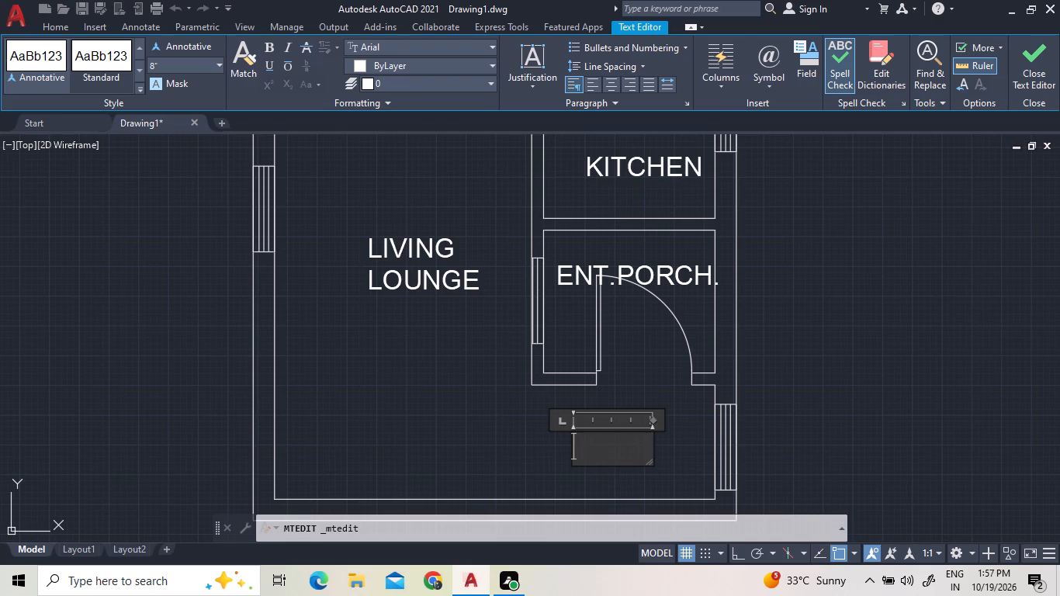
{"action": "type", "text": "FO"}
{"action": "type", "text": "YER"}
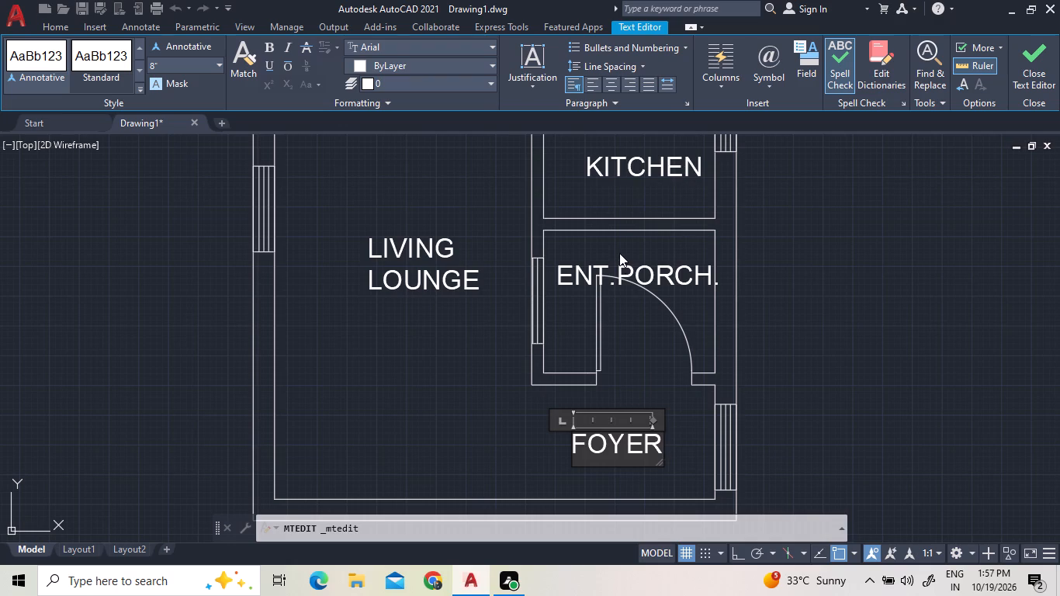
{"action": "left_click", "coordinate": [501, 421]}
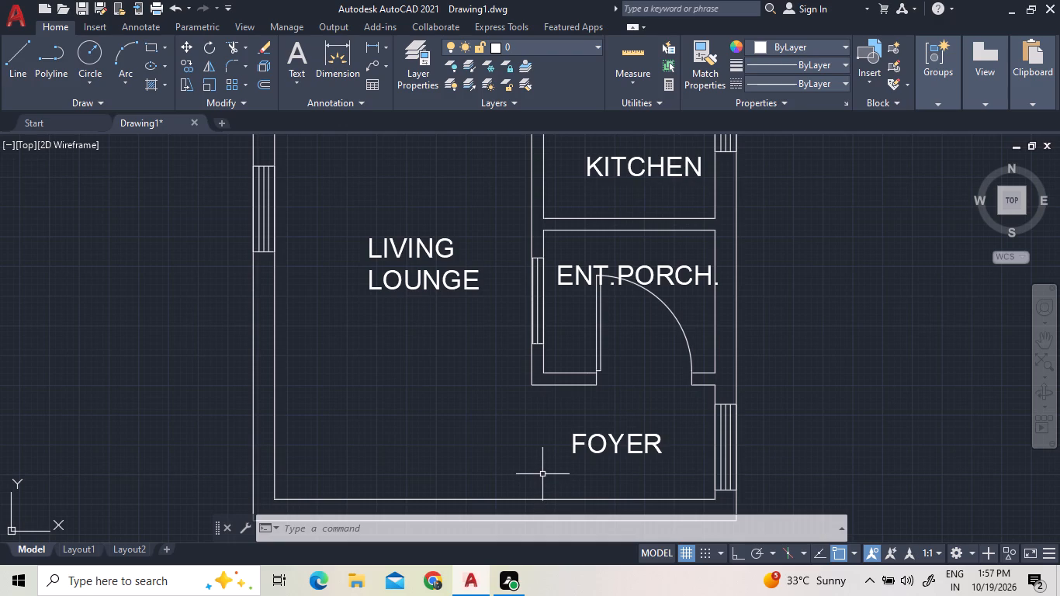
Place a new multiline text at the upper toilet's door opening and begin its content with D.
{"action": "scroll", "coordinate": [466, 388], "scroll_direction": "down", "scroll_amount": 4}
{"action": "scroll", "coordinate": [485, 407], "scroll_direction": "up", "scroll_amount": 4}
{"action": "scroll", "coordinate": [482, 393], "scroll_direction": "down", "scroll_amount": 2}
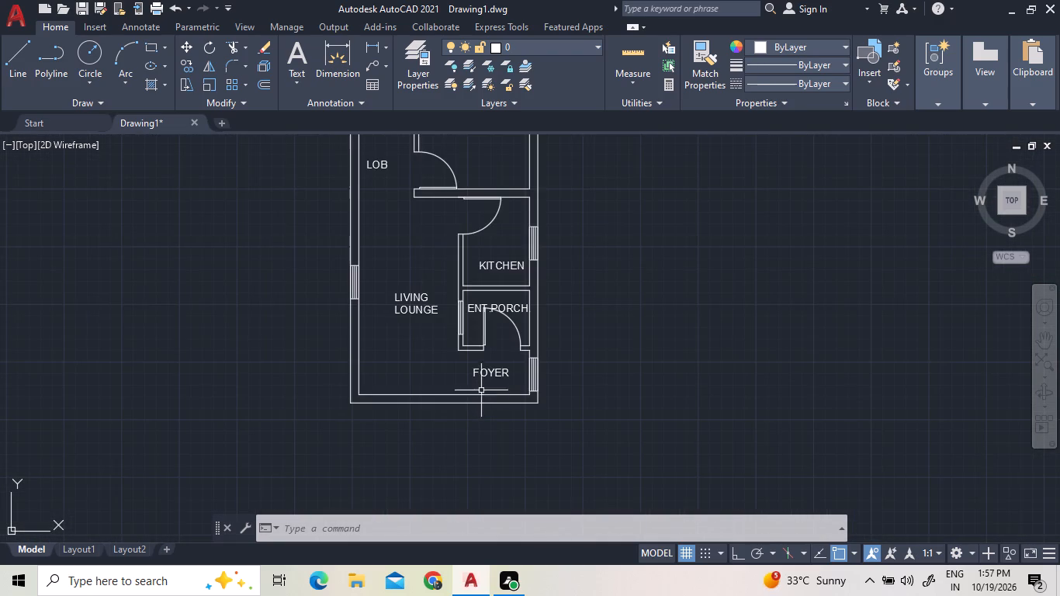
{"action": "scroll", "coordinate": [484, 326], "scroll_direction": "down", "scroll_amount": 2}
{"action": "scroll", "coordinate": [443, 199], "scroll_direction": "up", "scroll_amount": 4}
{"action": "scroll", "coordinate": [471, 275], "scroll_direction": "down", "scroll_amount": 2}
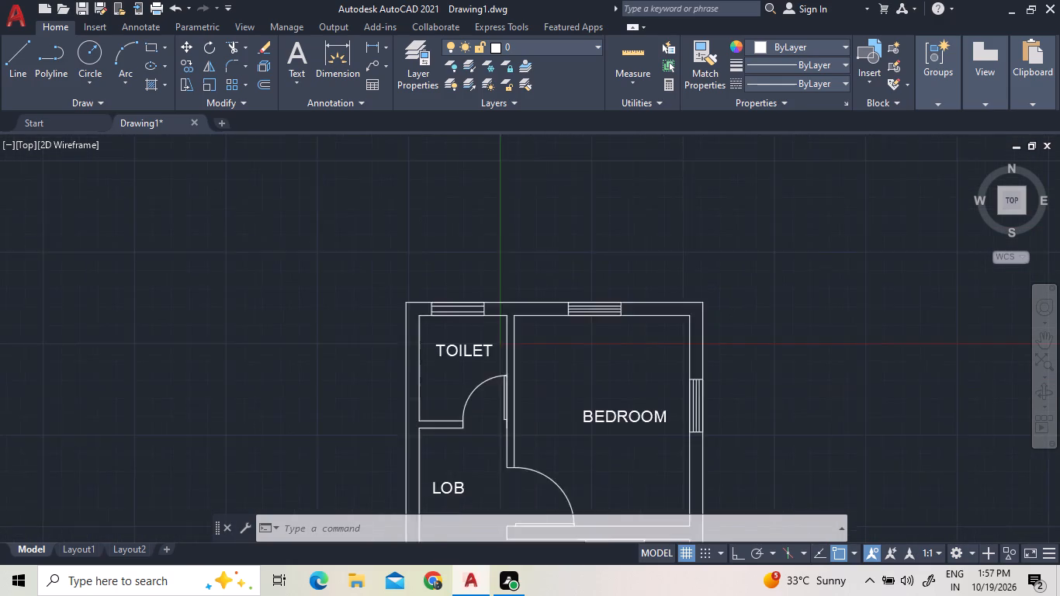
{"action": "scroll", "coordinate": [495, 372], "scroll_direction": "up", "scroll_amount": 3}
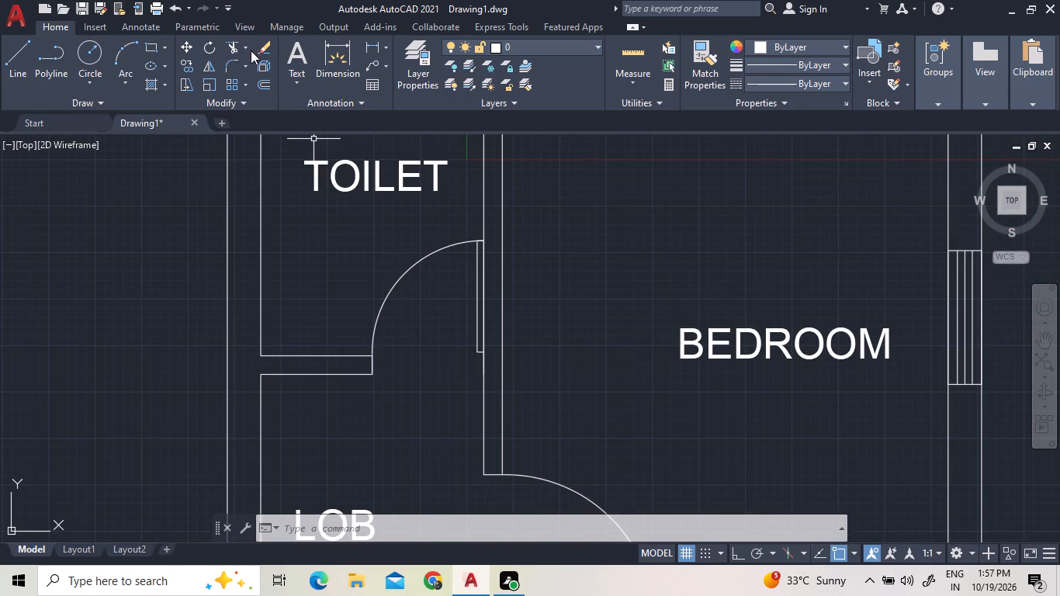
{"action": "left_click", "coordinate": [298, 49]}
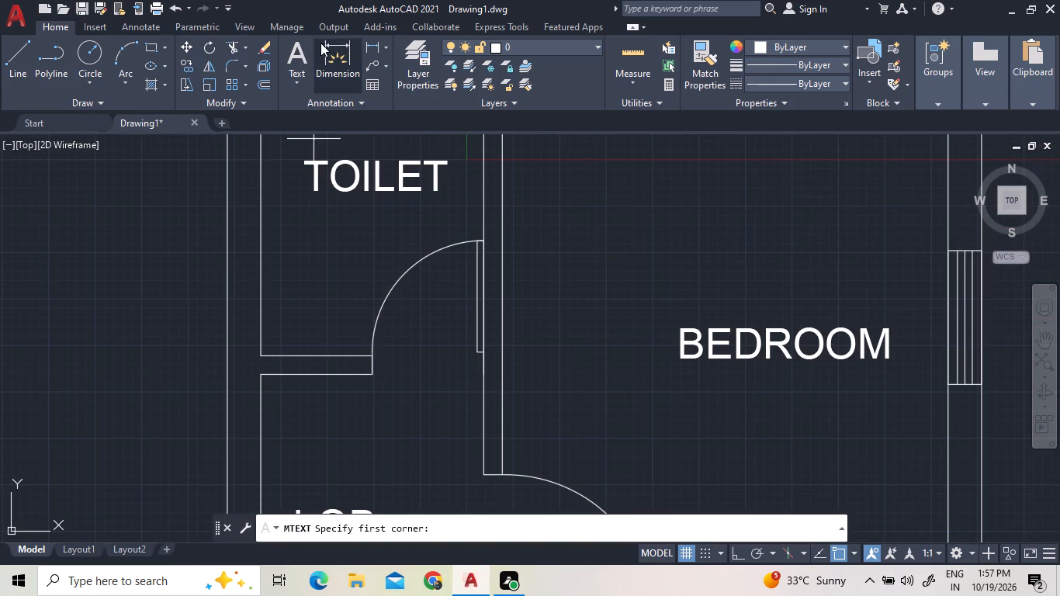
{"action": "left_click", "coordinate": [396, 347]}
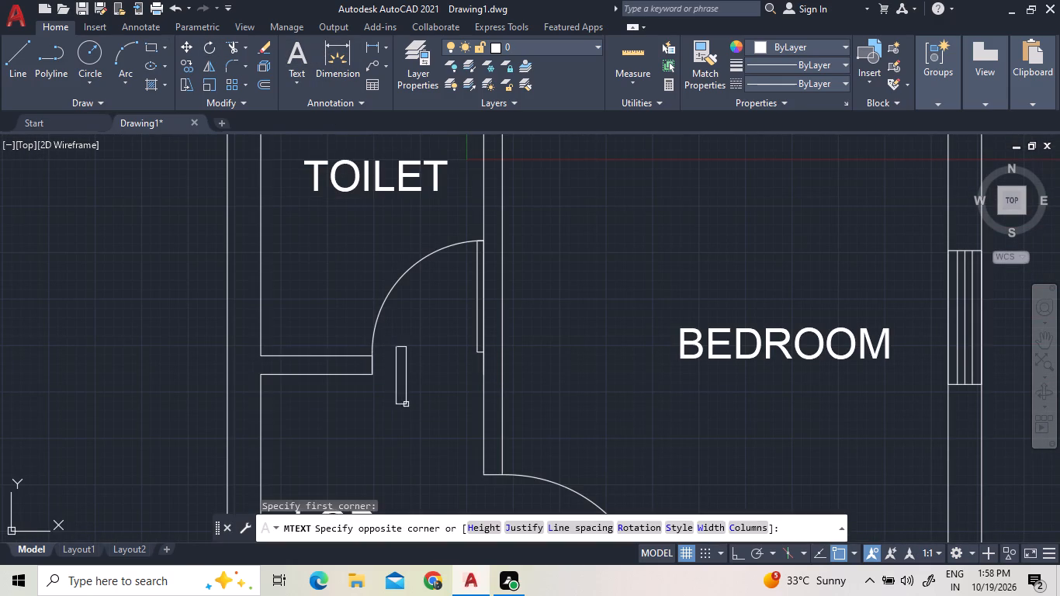
{"action": "left_click", "coordinate": [428, 399]}
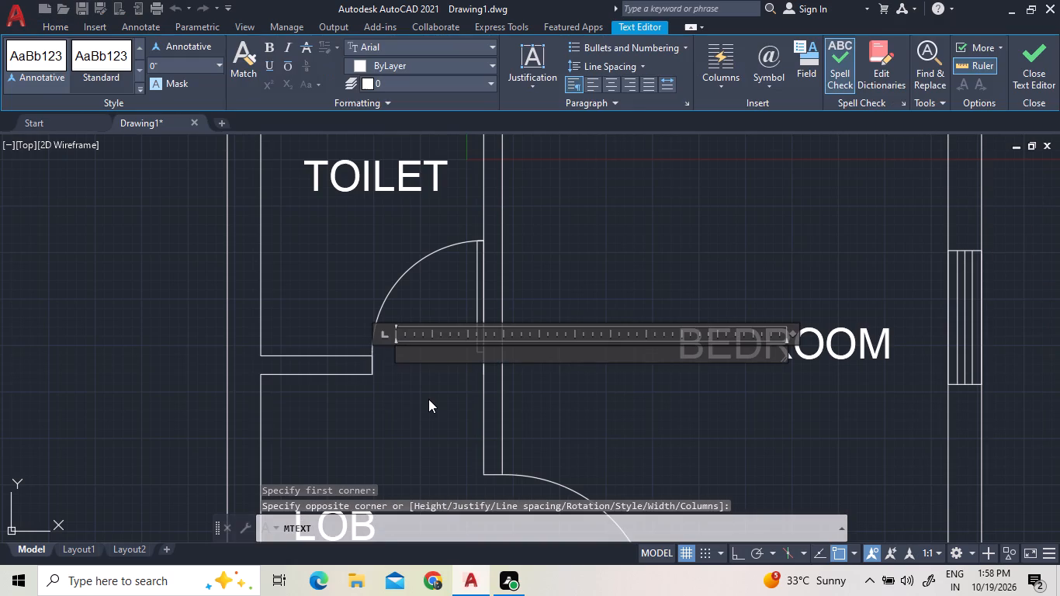
{"action": "key", "text": "d"}
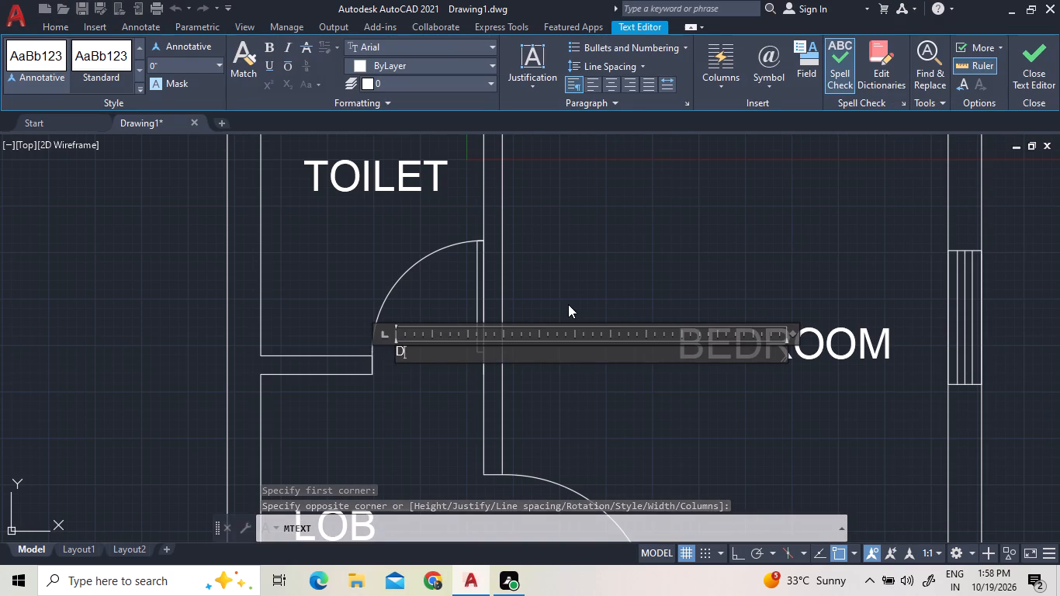
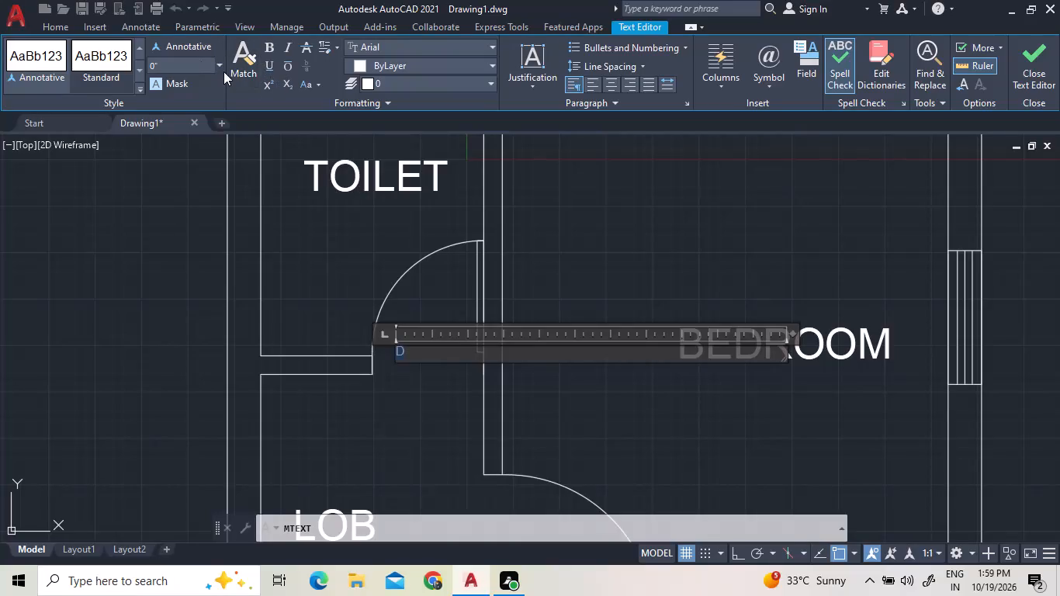
Set the D door label's text height to 1' and finish the text at the upper toilet's door opening.
{"action": "left_click", "coordinate": [223, 63]}
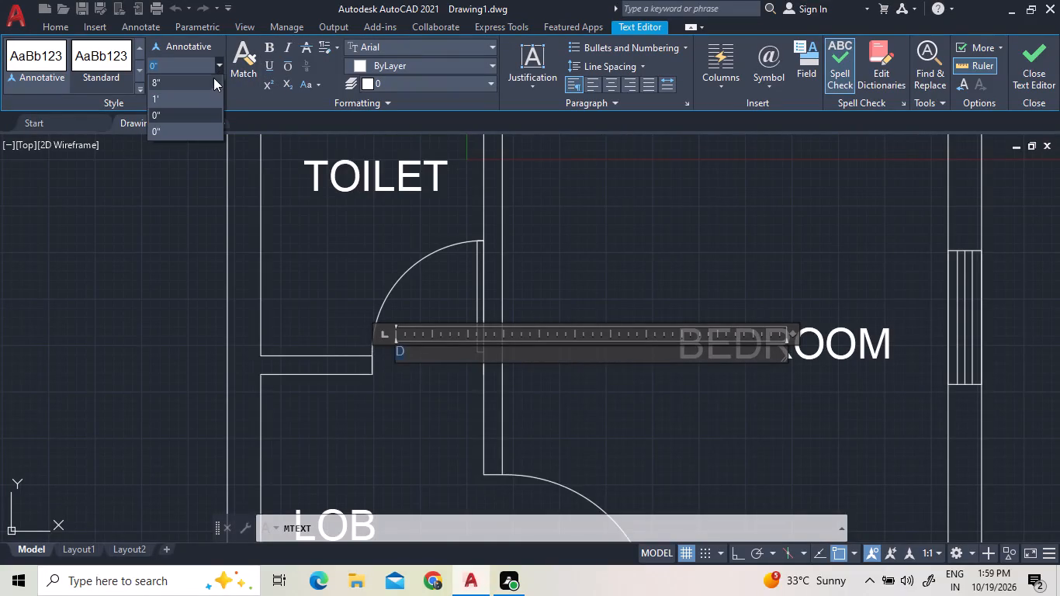
{"action": "left_click", "coordinate": [213, 99]}
{"action": "left_click", "coordinate": [369, 221]}
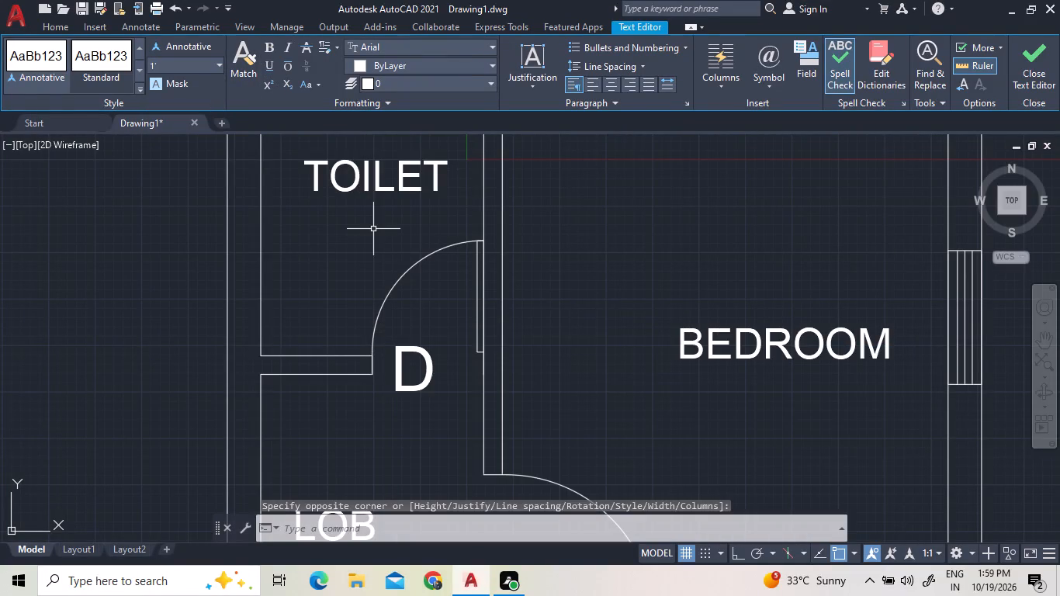
Move the whole floor plan by its southwest outer corner to a clear area northeast of the origin.
{"action": "scroll", "coordinate": [630, 351], "scroll_direction": "down", "scroll_amount": 6}
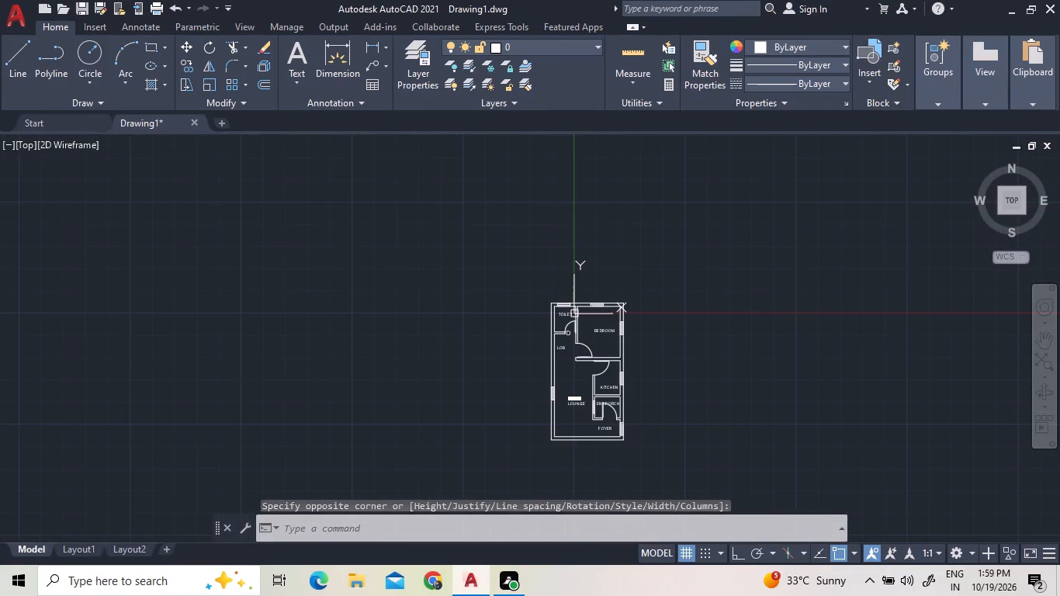
{"action": "left_click", "coordinate": [646, 284]}
{"action": "left_click", "coordinate": [512, 478]}
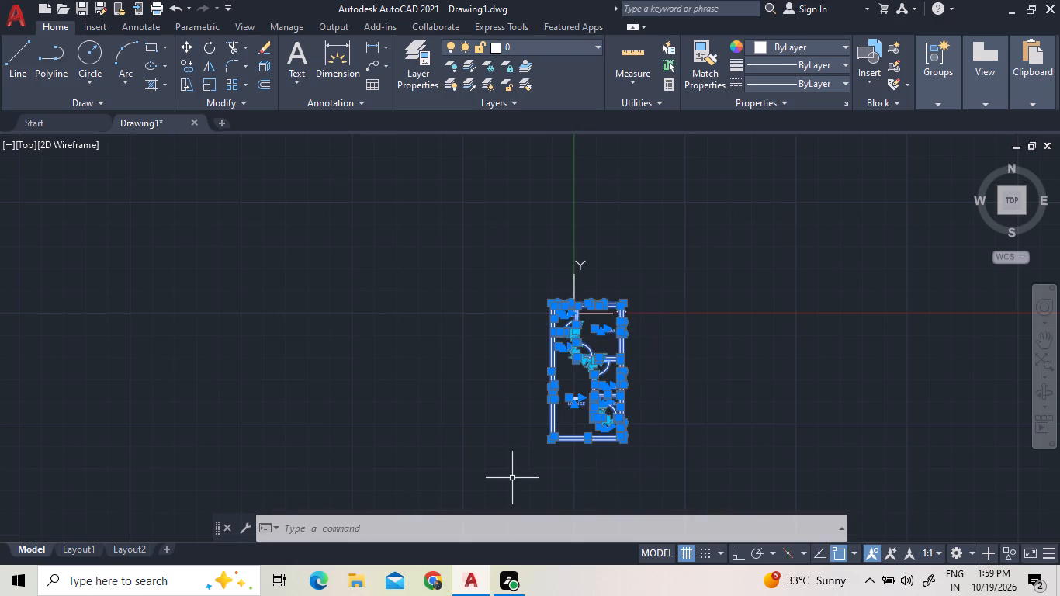
{"action": "key", "text": "m"}
{"action": "key", "text": "space"}
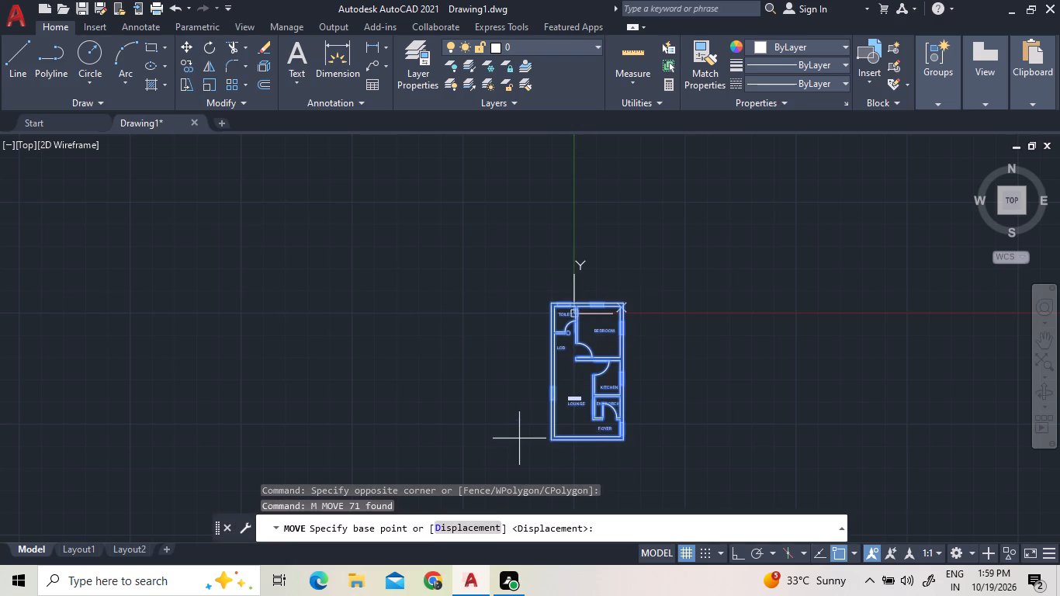
{"action": "left_click", "coordinate": [554, 441]}
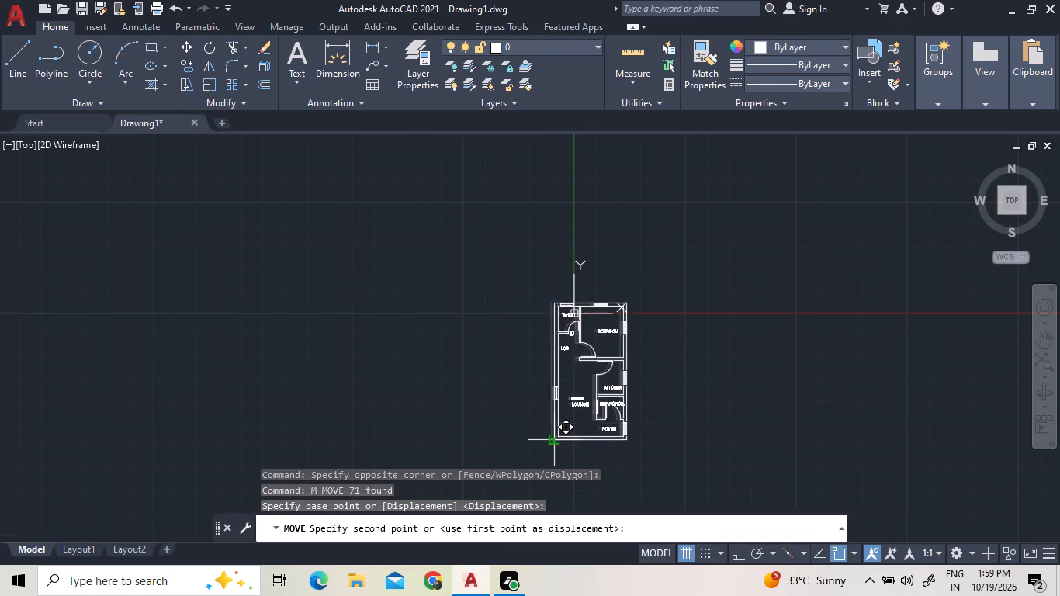
{"action": "scroll", "coordinate": [625, 249], "scroll_direction": "down", "scroll_amount": 2}
{"action": "middle_click_drag", "start_coordinate": [625, 249], "coordinate": [505, 427]}
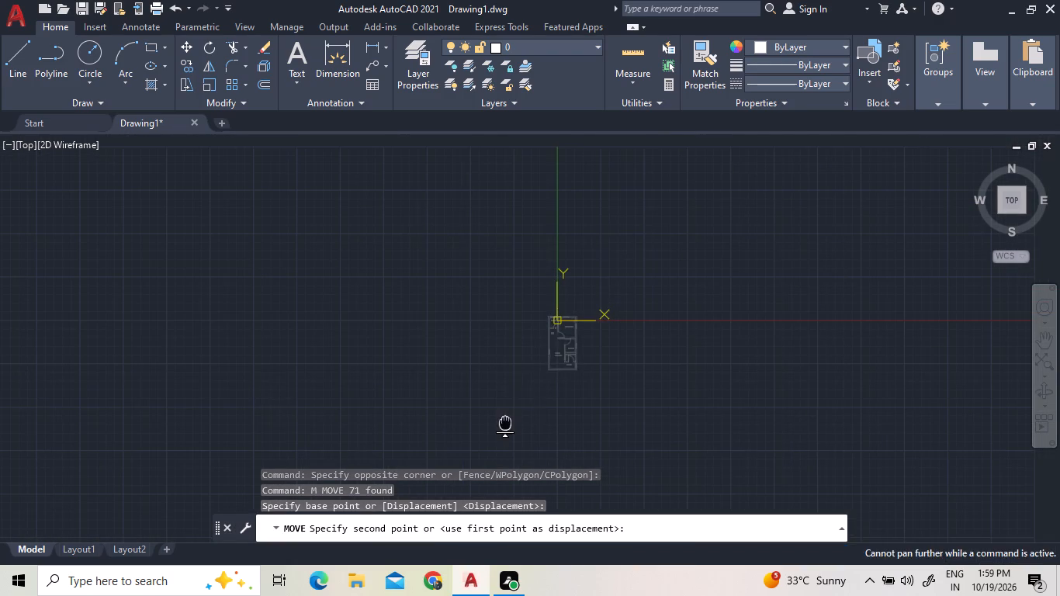
{"action": "middle_click_drag", "start_coordinate": [505, 427], "coordinate": [511, 419]}
{"action": "left_click", "coordinate": [592, 243]}
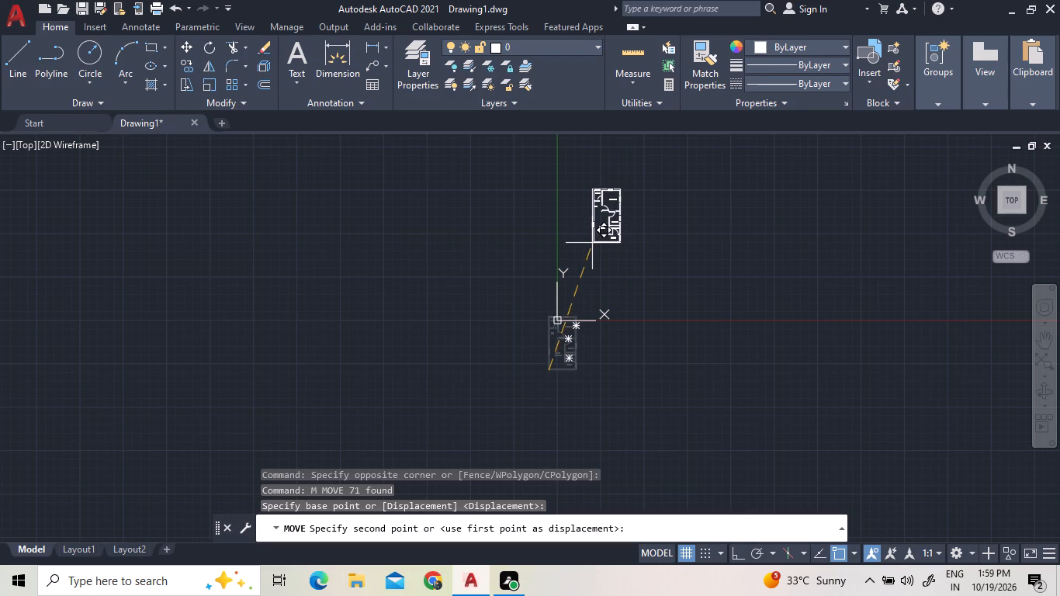
{"action": "key", "text": "Escape"}
Mirror the whole floor plan southward about its outer south wall line, keeping the source objects.
{"action": "scroll", "coordinate": [623, 233], "scroll_direction": "up", "scroll_amount": 4}
{"action": "middle_click_drag", "start_coordinate": [622, 212], "coordinate": [571, 377]}
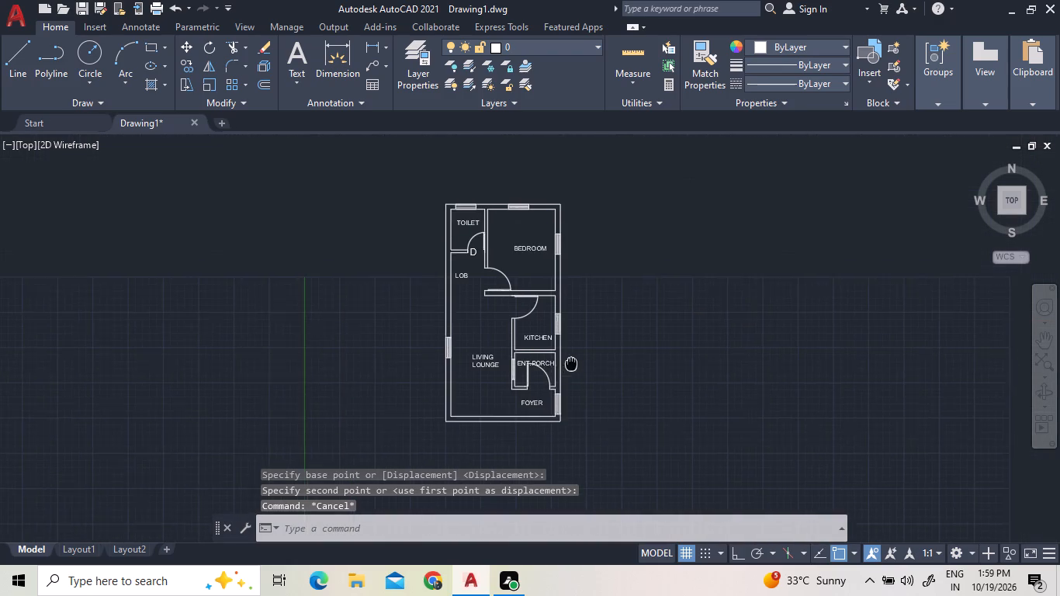
{"action": "middle_click_drag", "start_coordinate": [571, 377], "coordinate": [571, 378]}
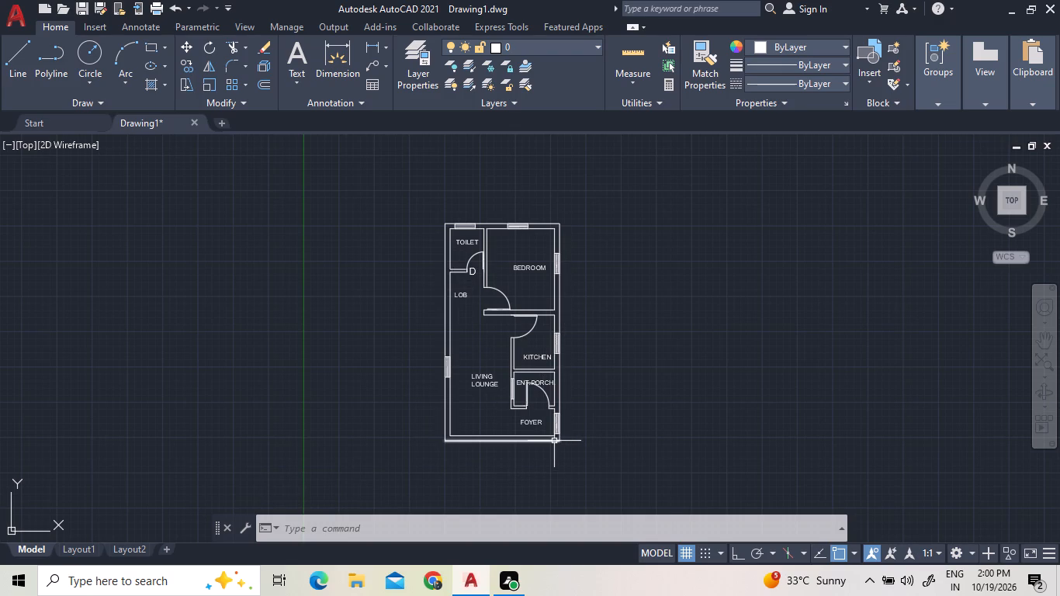
{"action": "left_click", "coordinate": [601, 188]}
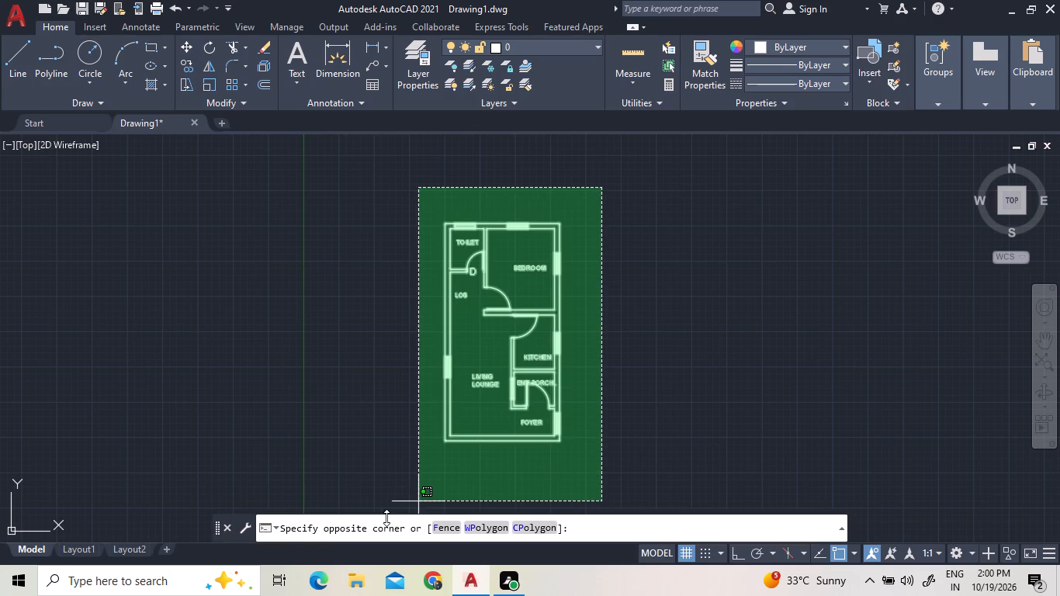
{"action": "left_click", "coordinate": [380, 515]}
{"action": "type", "text": "MI"}
{"action": "key", "text": "Return"}
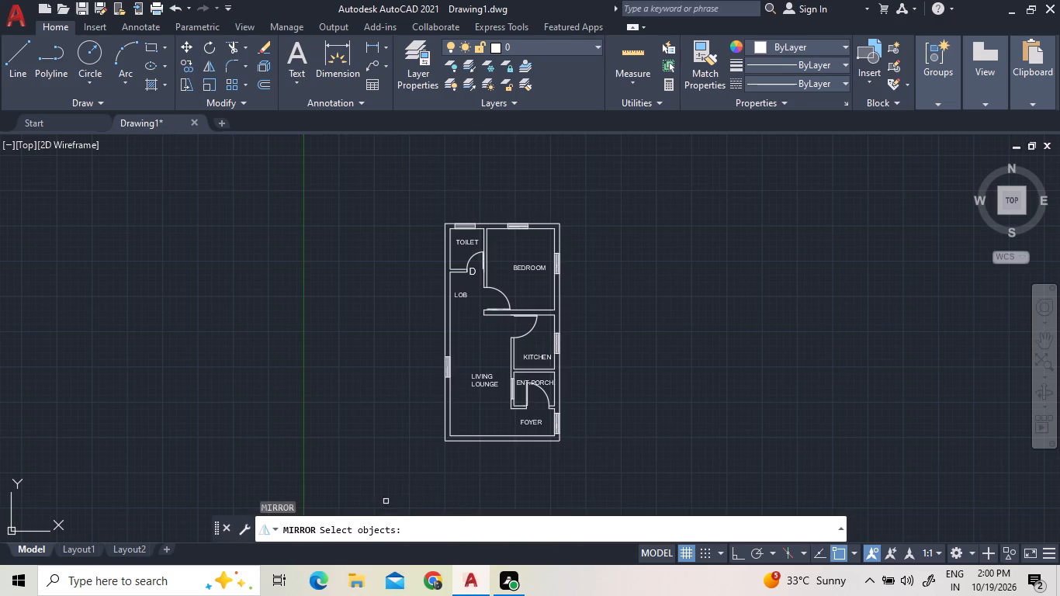
{"action": "left_click", "coordinate": [603, 186]}
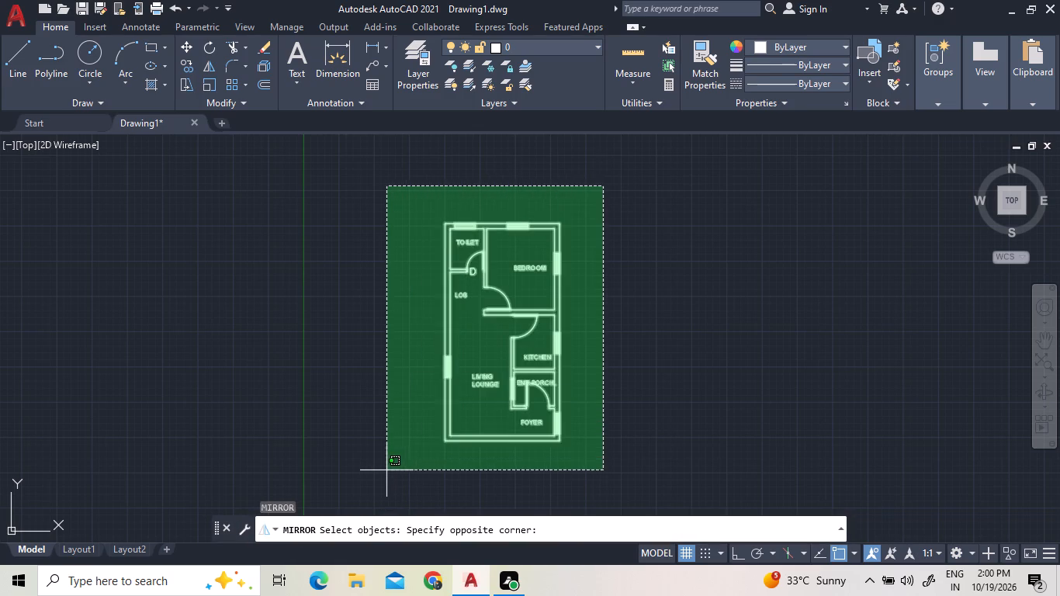
{"action": "left_click", "coordinate": [386, 470]}
{"action": "key", "text": "Return"}
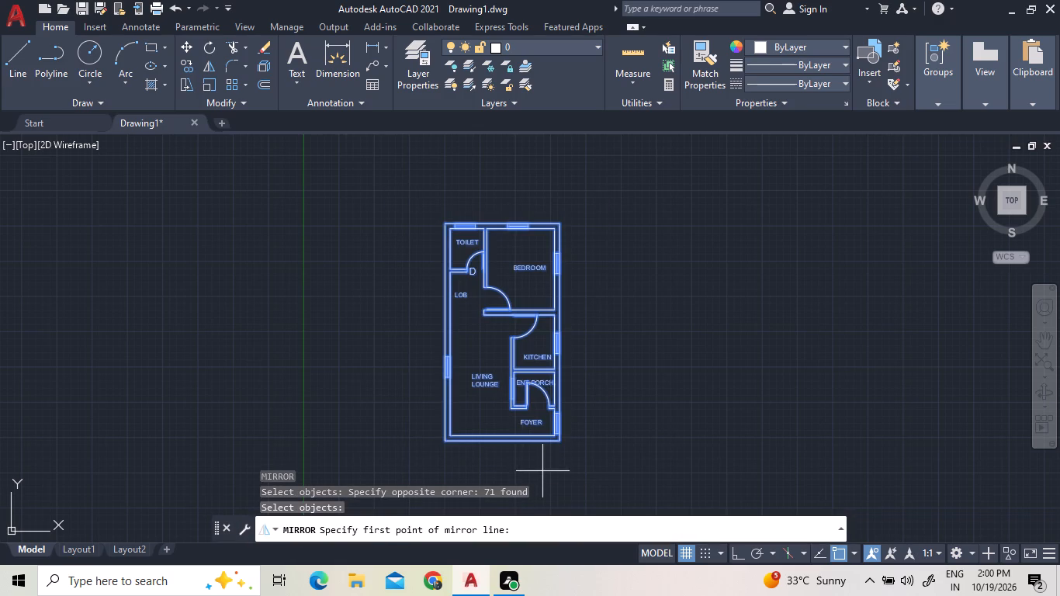
{"action": "scroll", "coordinate": [545, 461], "scroll_direction": "up", "scroll_amount": 1}
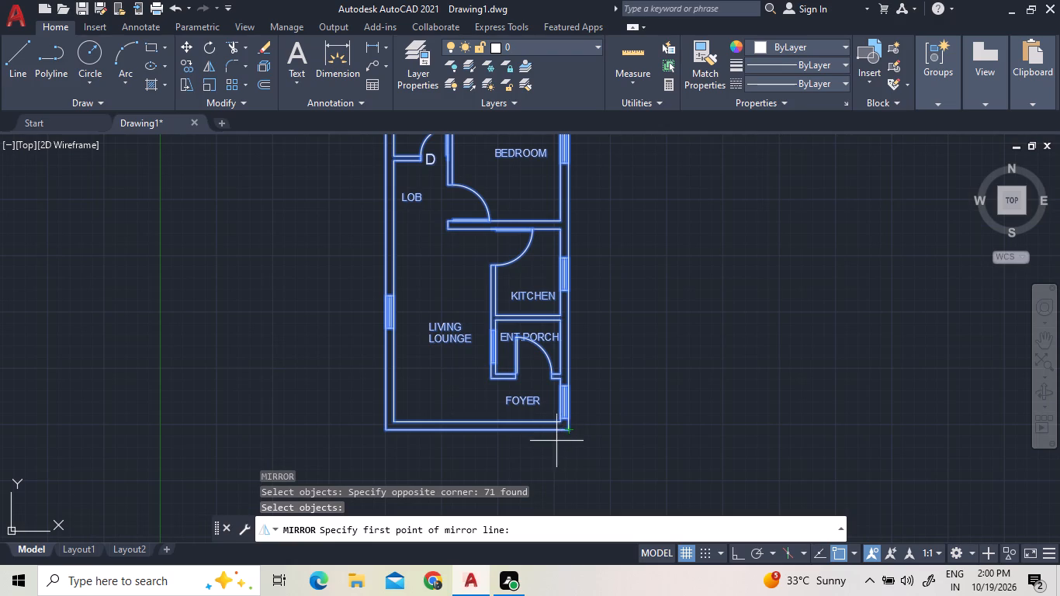
{"action": "scroll", "coordinate": [349, 421], "scroll_direction": "up", "scroll_amount": 2}
{"action": "scroll", "coordinate": [674, 447], "scroll_direction": "down", "scroll_amount": 1}
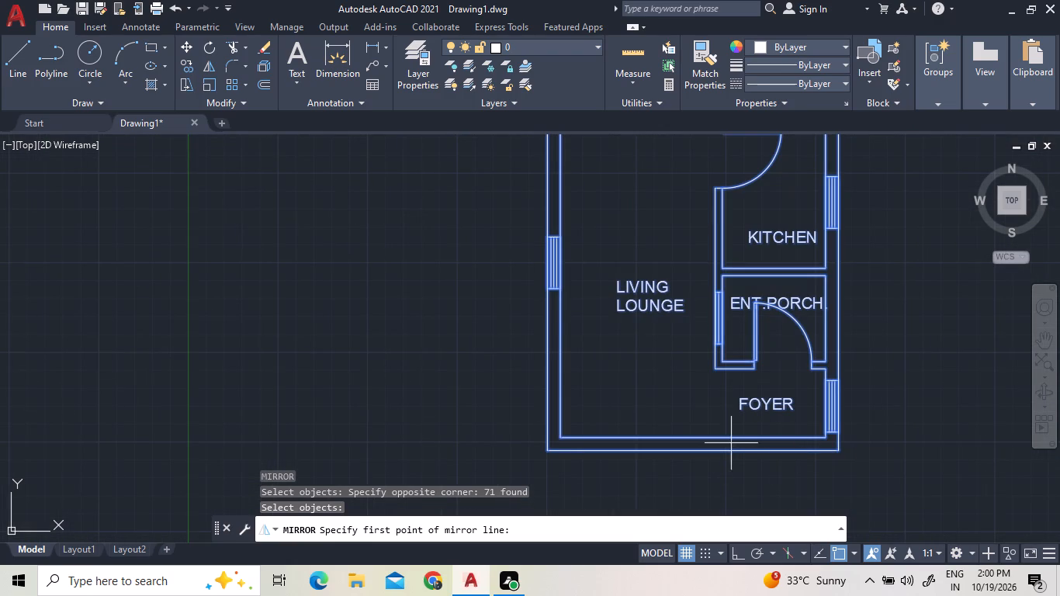
{"action": "left_click", "coordinate": [691, 454]}
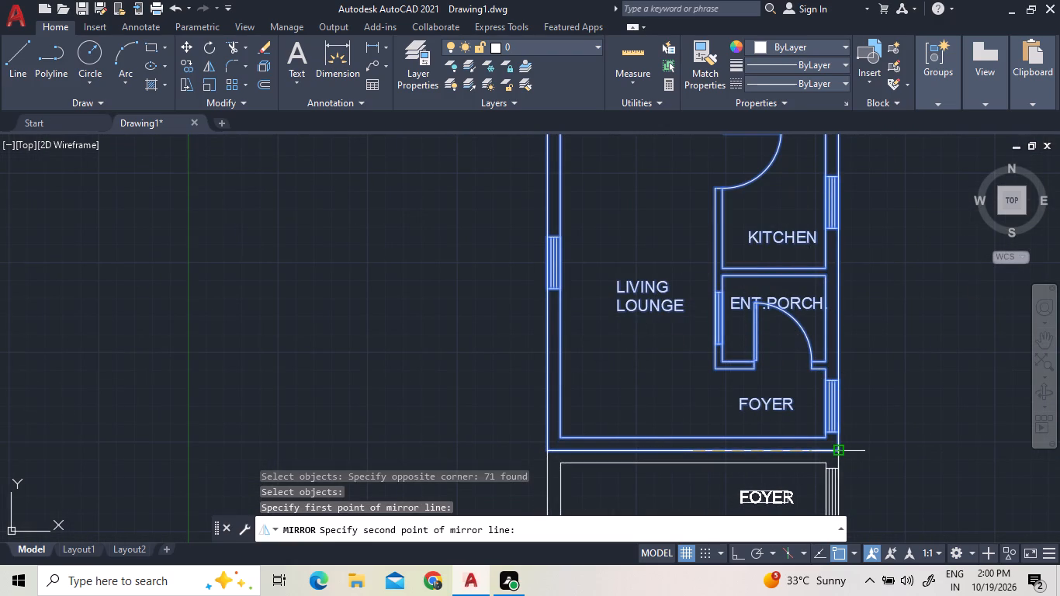
{"action": "left_click", "coordinate": [839, 452]}
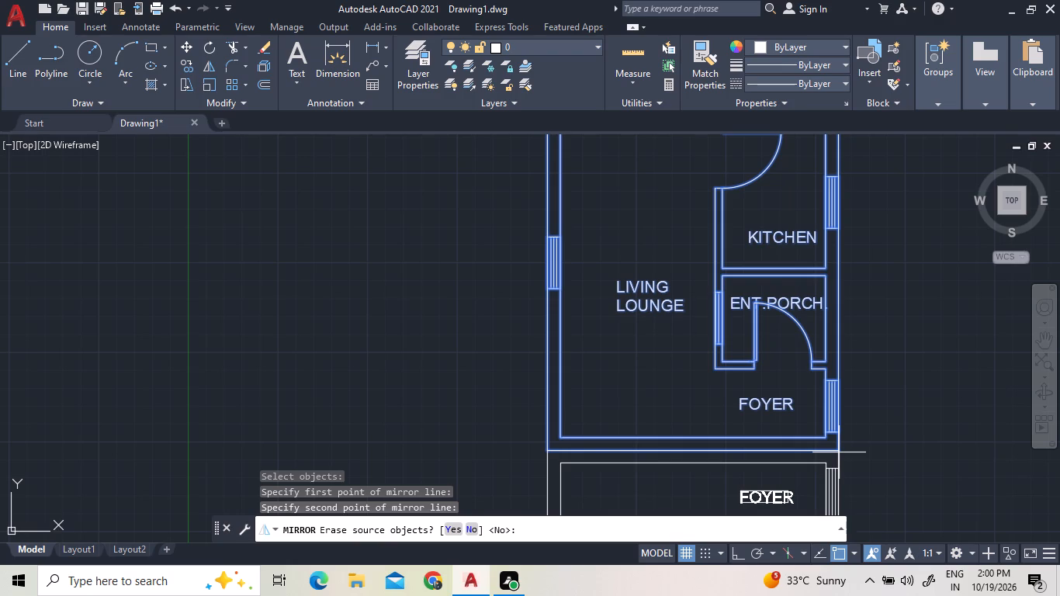
{"action": "key", "text": "Return"}
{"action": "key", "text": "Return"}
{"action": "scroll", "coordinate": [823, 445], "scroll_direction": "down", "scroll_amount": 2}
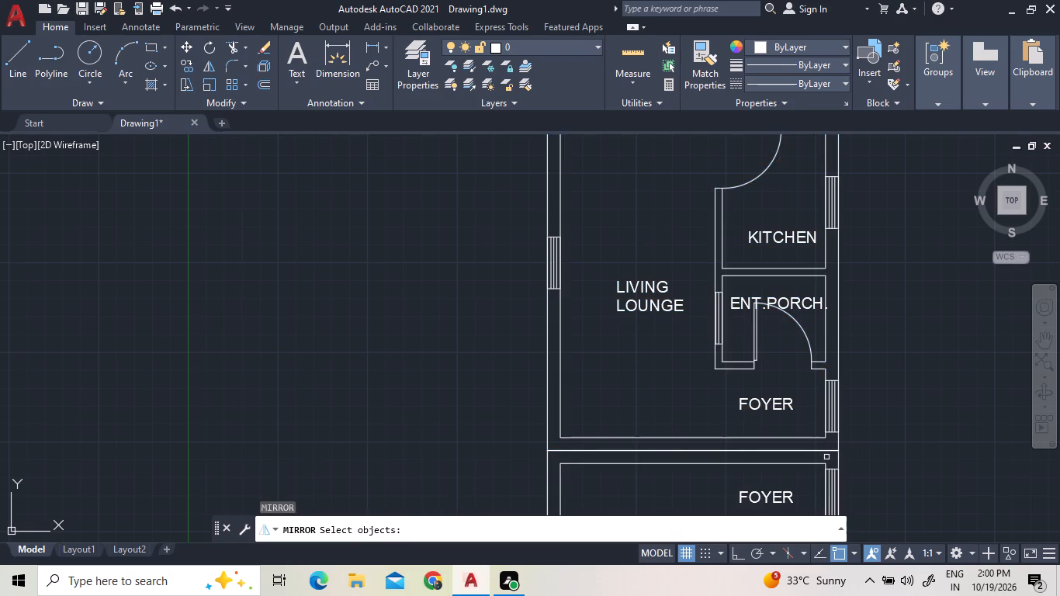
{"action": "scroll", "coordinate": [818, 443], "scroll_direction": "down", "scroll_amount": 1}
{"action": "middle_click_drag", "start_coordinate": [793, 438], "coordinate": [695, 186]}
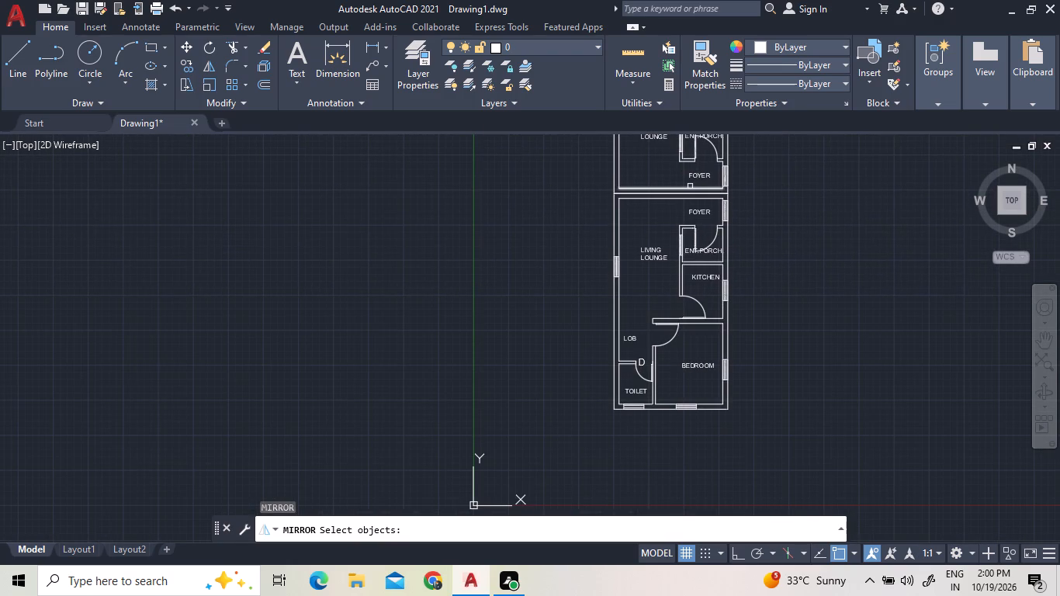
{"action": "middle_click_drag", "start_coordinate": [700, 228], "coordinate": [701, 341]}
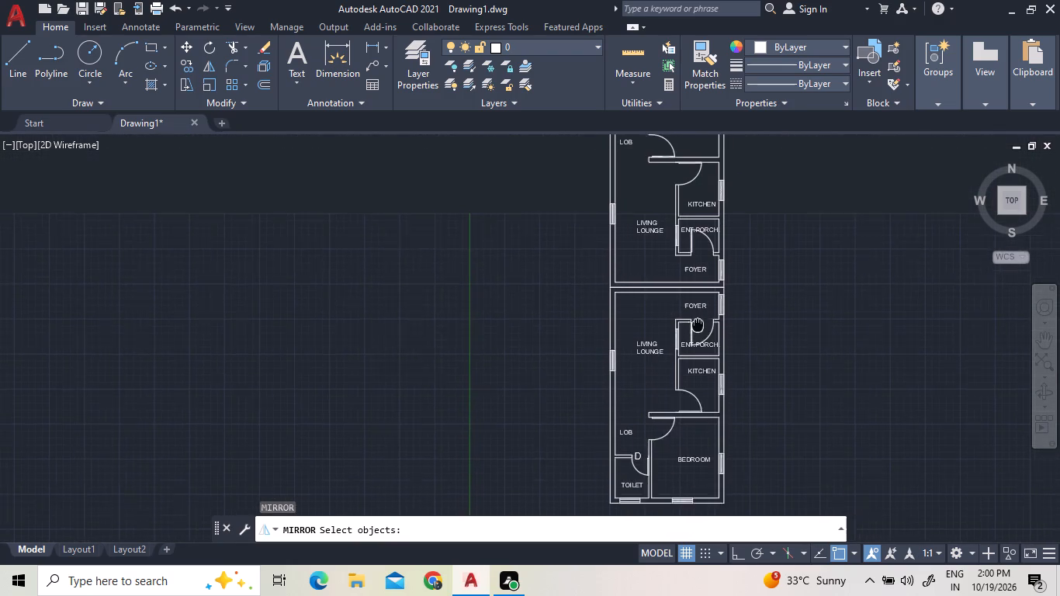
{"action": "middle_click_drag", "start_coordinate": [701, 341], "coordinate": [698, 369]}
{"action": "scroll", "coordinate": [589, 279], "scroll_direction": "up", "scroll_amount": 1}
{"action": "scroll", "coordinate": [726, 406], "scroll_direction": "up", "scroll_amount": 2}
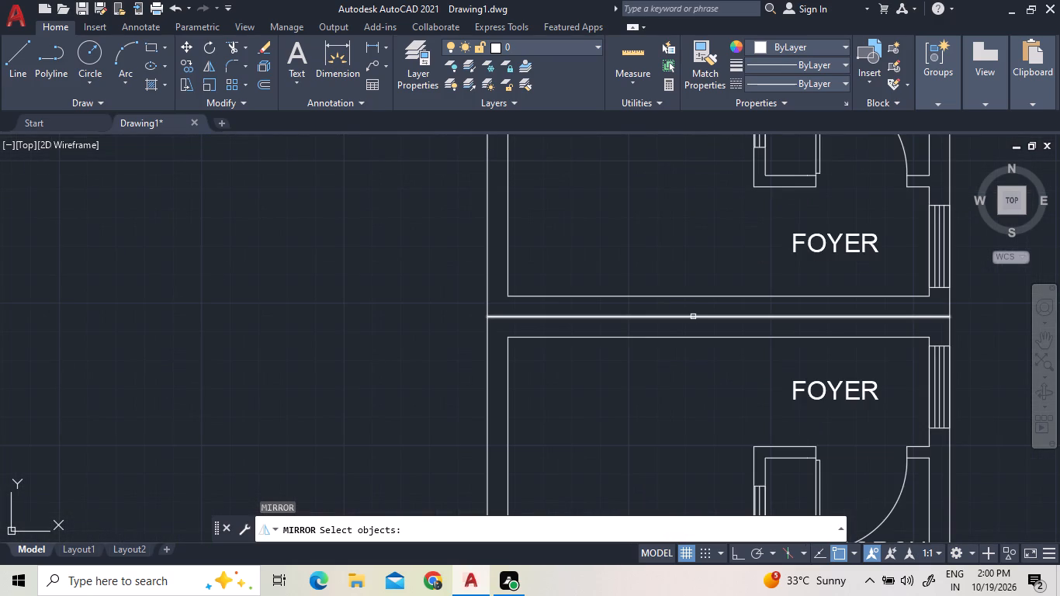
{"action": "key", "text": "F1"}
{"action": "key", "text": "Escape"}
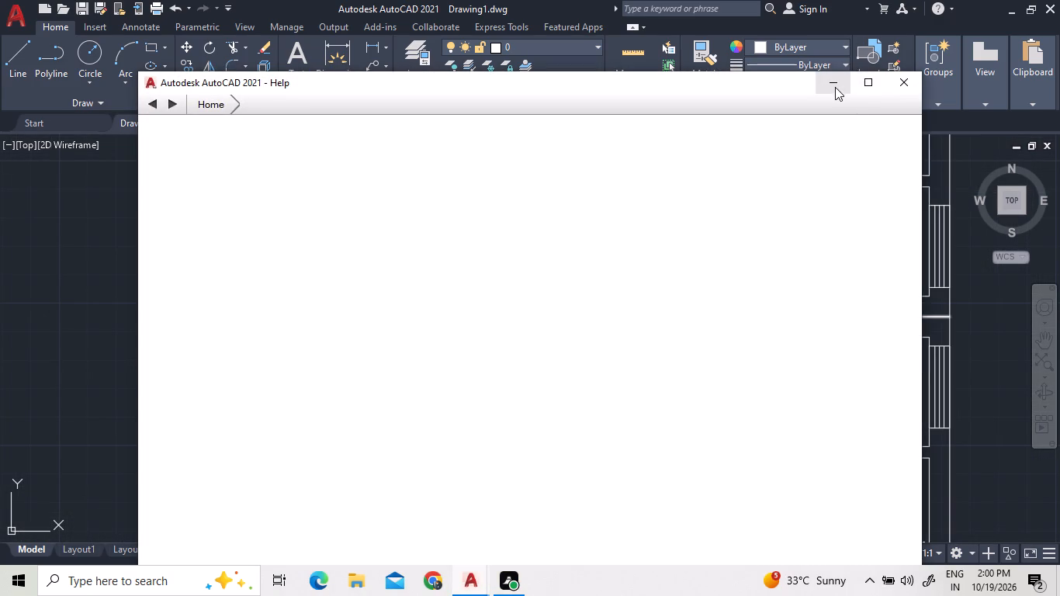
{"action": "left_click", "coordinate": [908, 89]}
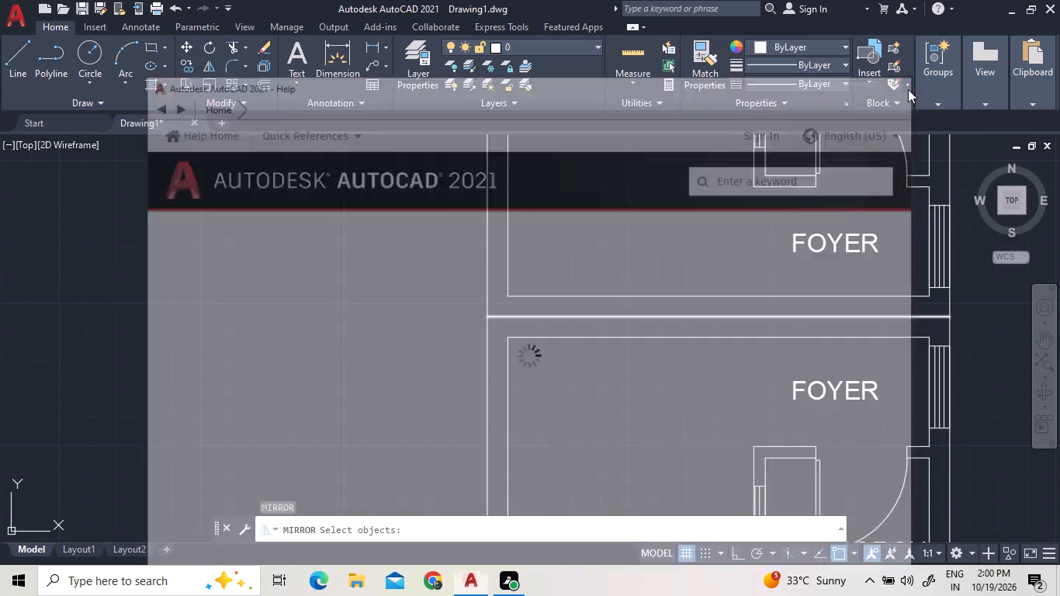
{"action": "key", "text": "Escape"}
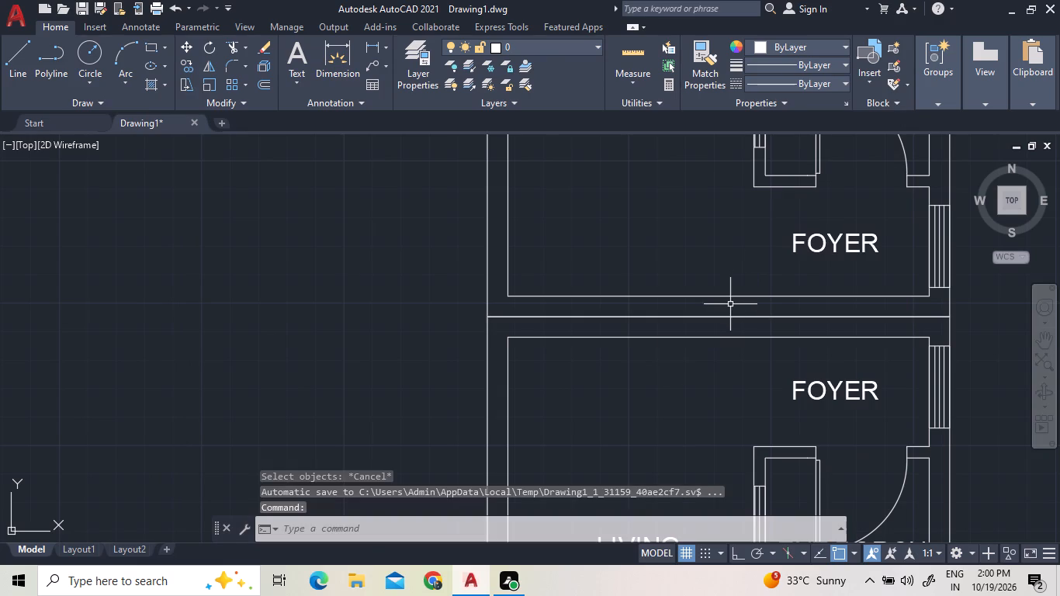
Delete both overlapping wall lines along the mirror axis between the two foyers.
{"action": "left_click", "coordinate": [724, 316]}
{"action": "key", "text": "Delete"}
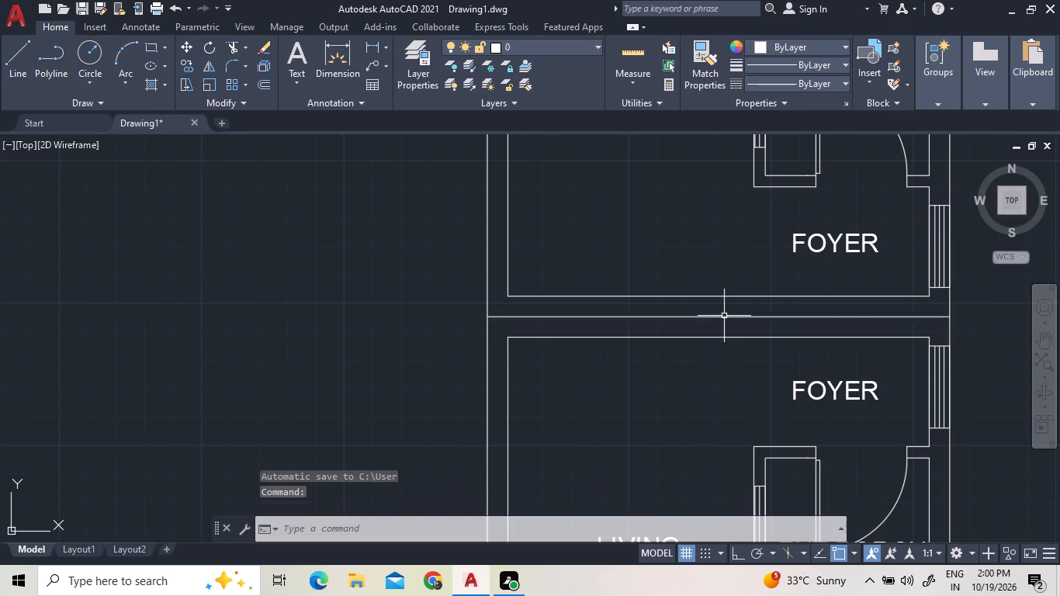
{"action": "left_click", "coordinate": [728, 314]}
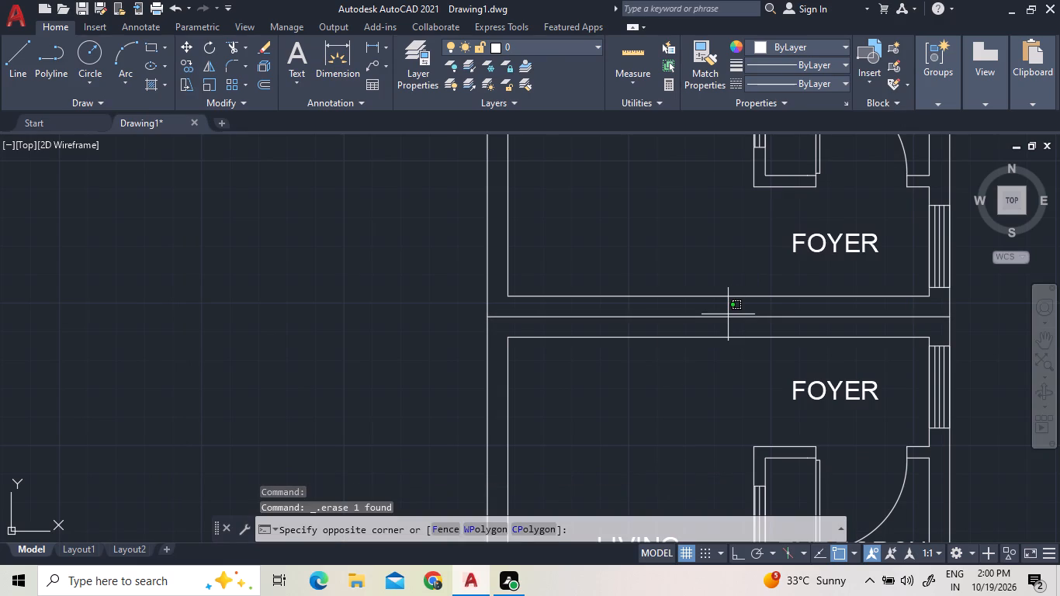
{"action": "key", "text": "Delete"}
{"action": "left_click", "coordinate": [728, 314]}
{"action": "key", "text": "Pause"}
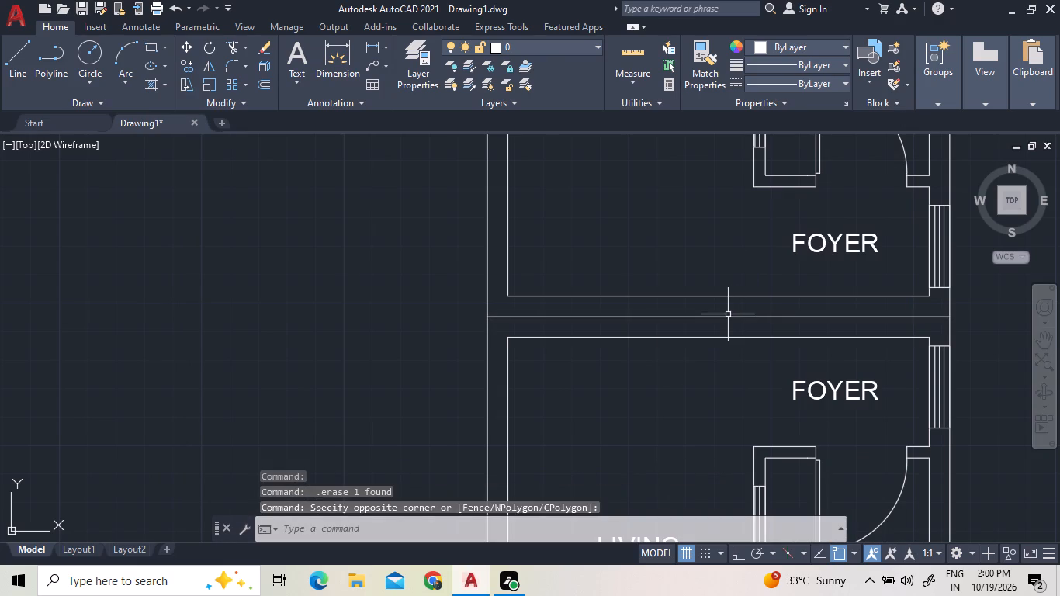
{"action": "left_click", "coordinate": [727, 319]}
{"action": "key", "text": "Pause"}
{"action": "key", "text": "Pause"}
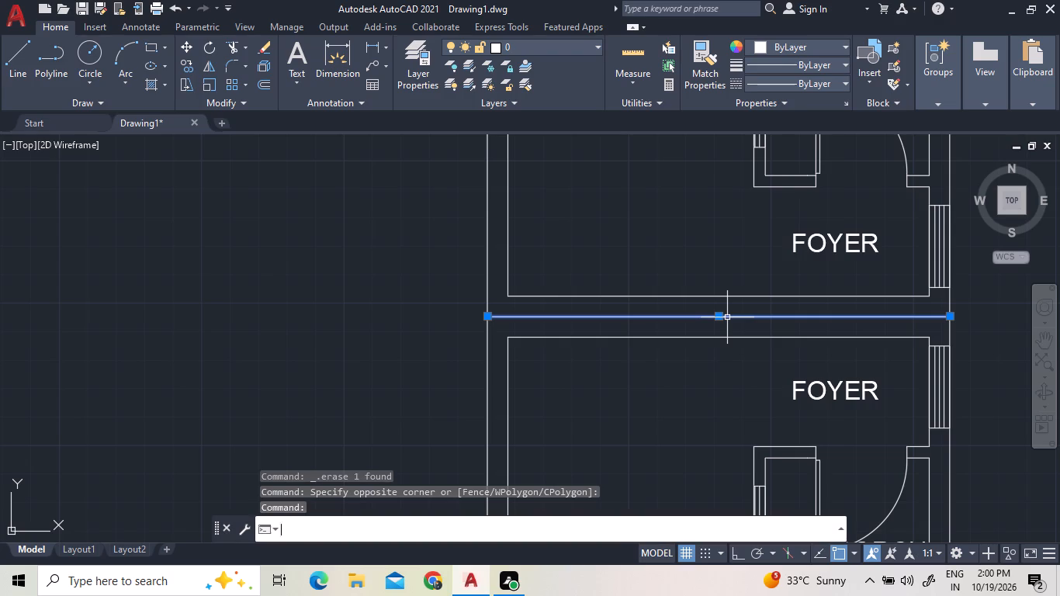
{"action": "key", "text": "Delete"}
{"action": "key", "text": "Delete"}
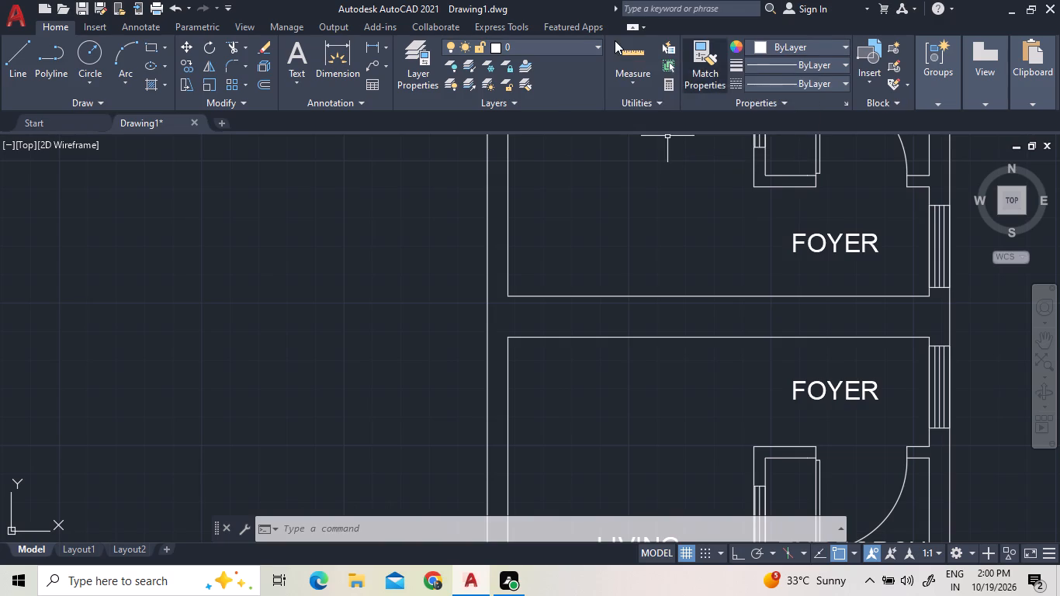
Quick-measure the thickness of the shared wall between the two foyers.
{"action": "left_click", "coordinate": [648, 57]}
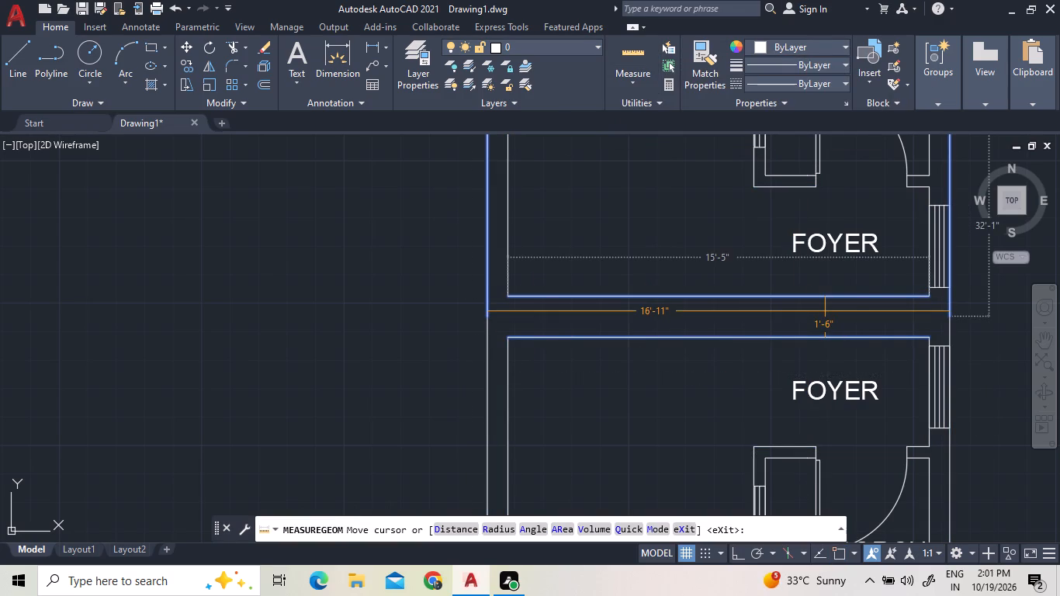
{"action": "scroll", "coordinate": [842, 314], "scroll_direction": "down", "scroll_amount": 3}
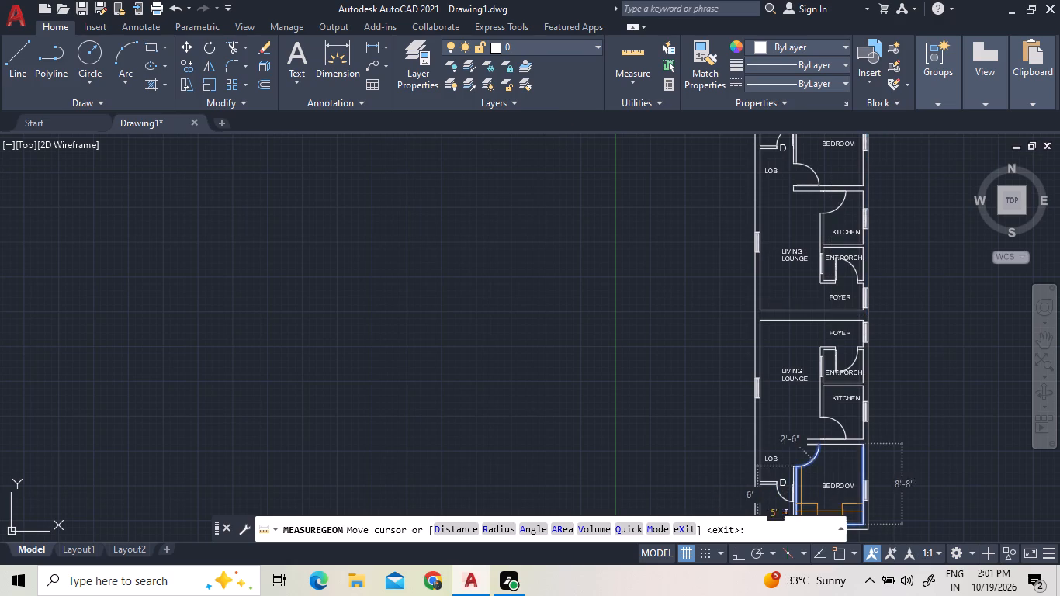
{"action": "key", "text": "Escape"}
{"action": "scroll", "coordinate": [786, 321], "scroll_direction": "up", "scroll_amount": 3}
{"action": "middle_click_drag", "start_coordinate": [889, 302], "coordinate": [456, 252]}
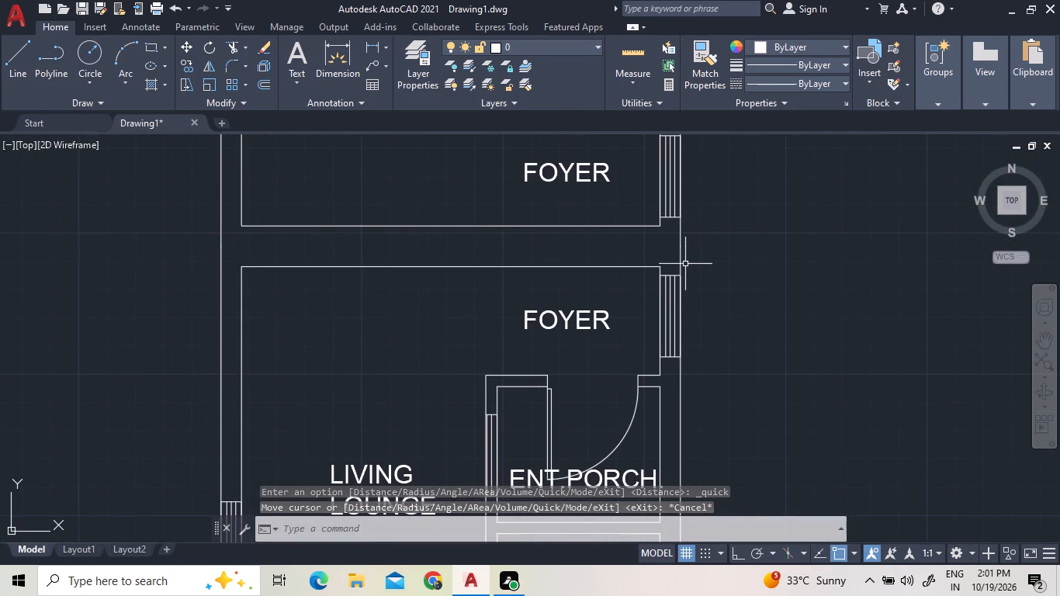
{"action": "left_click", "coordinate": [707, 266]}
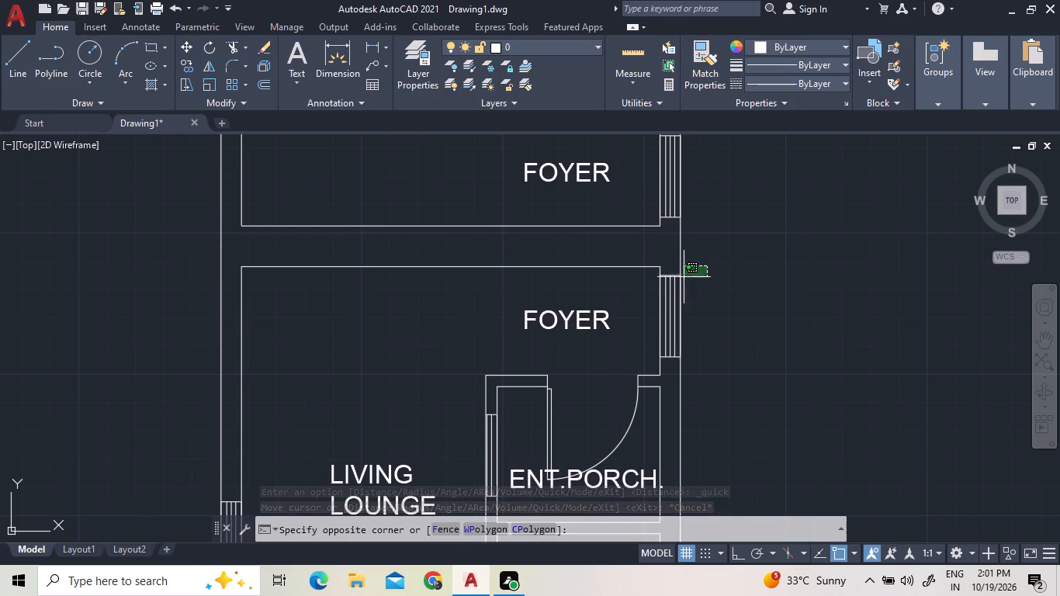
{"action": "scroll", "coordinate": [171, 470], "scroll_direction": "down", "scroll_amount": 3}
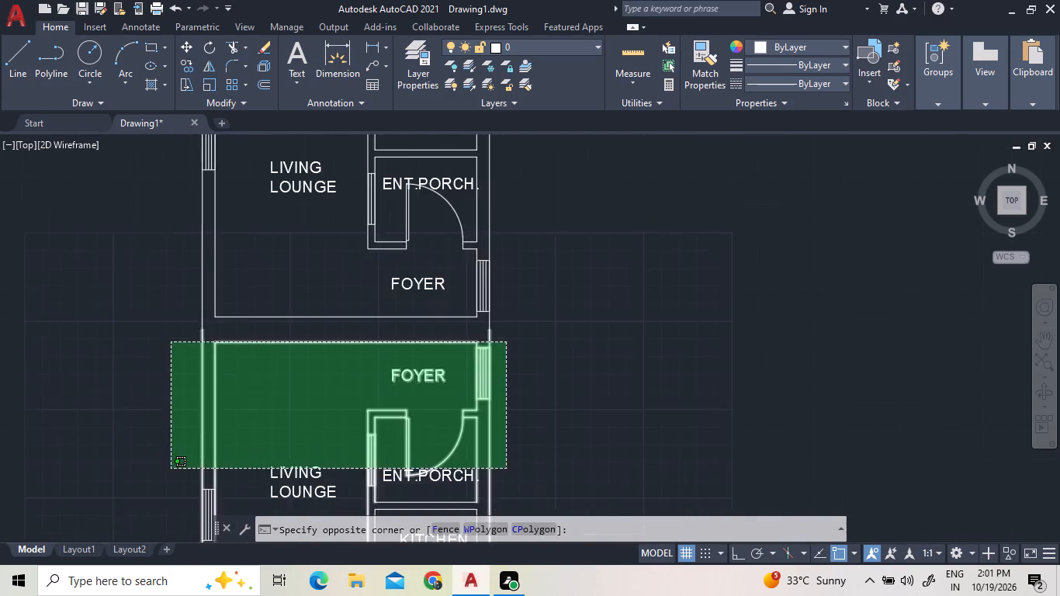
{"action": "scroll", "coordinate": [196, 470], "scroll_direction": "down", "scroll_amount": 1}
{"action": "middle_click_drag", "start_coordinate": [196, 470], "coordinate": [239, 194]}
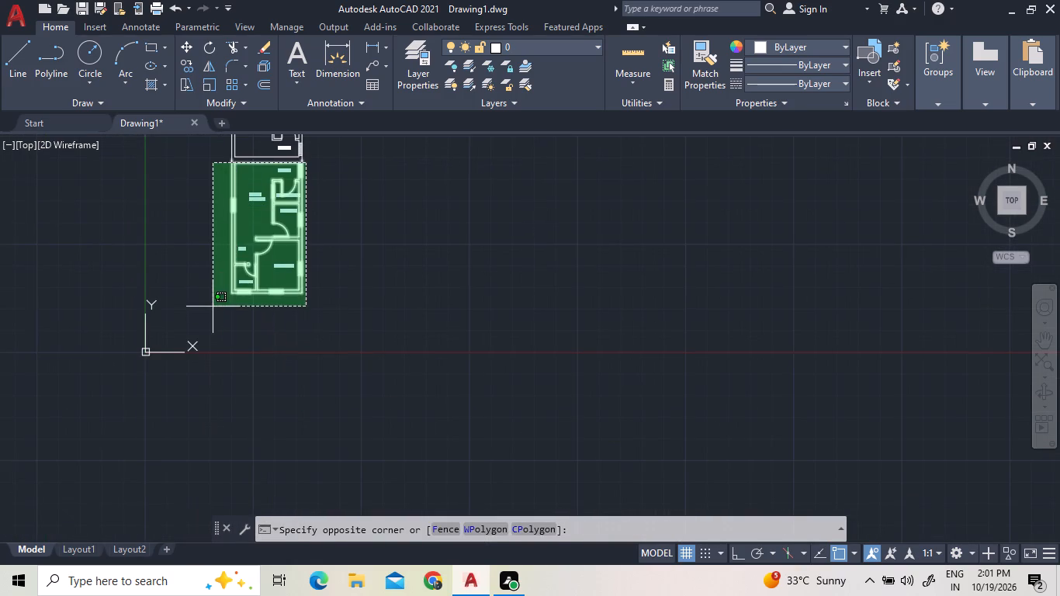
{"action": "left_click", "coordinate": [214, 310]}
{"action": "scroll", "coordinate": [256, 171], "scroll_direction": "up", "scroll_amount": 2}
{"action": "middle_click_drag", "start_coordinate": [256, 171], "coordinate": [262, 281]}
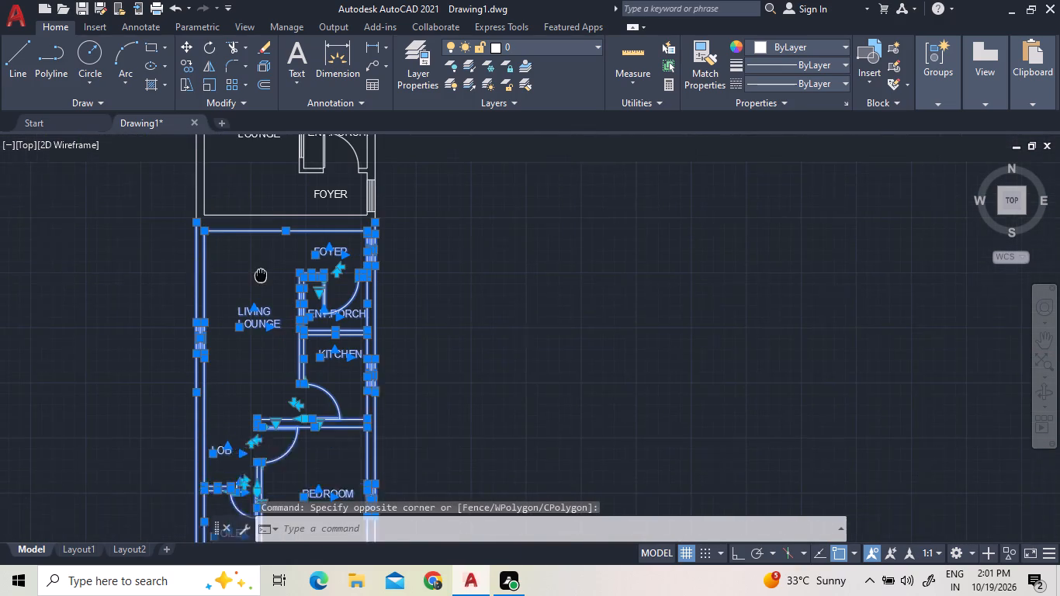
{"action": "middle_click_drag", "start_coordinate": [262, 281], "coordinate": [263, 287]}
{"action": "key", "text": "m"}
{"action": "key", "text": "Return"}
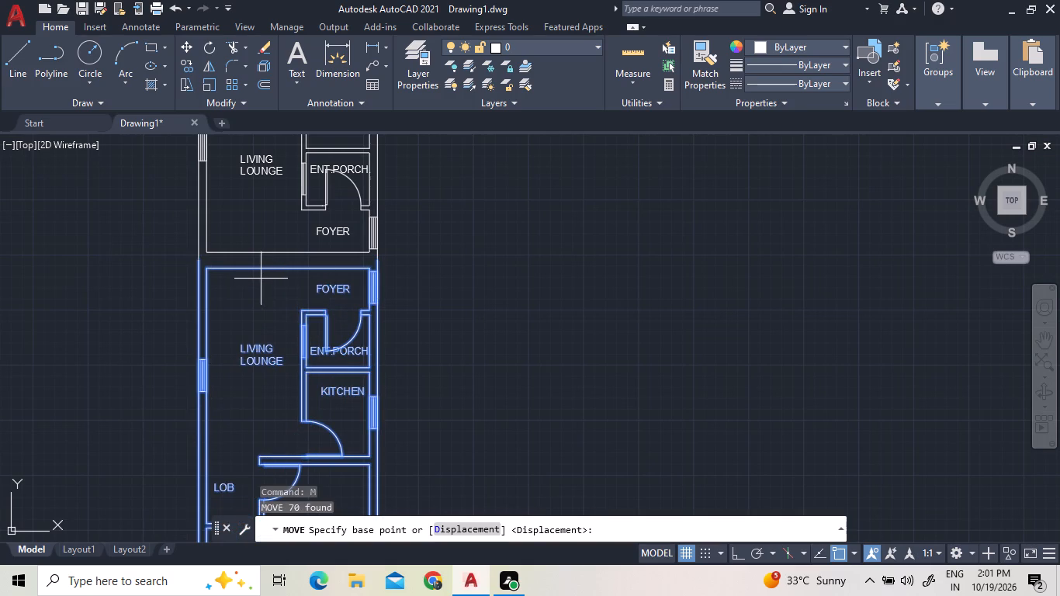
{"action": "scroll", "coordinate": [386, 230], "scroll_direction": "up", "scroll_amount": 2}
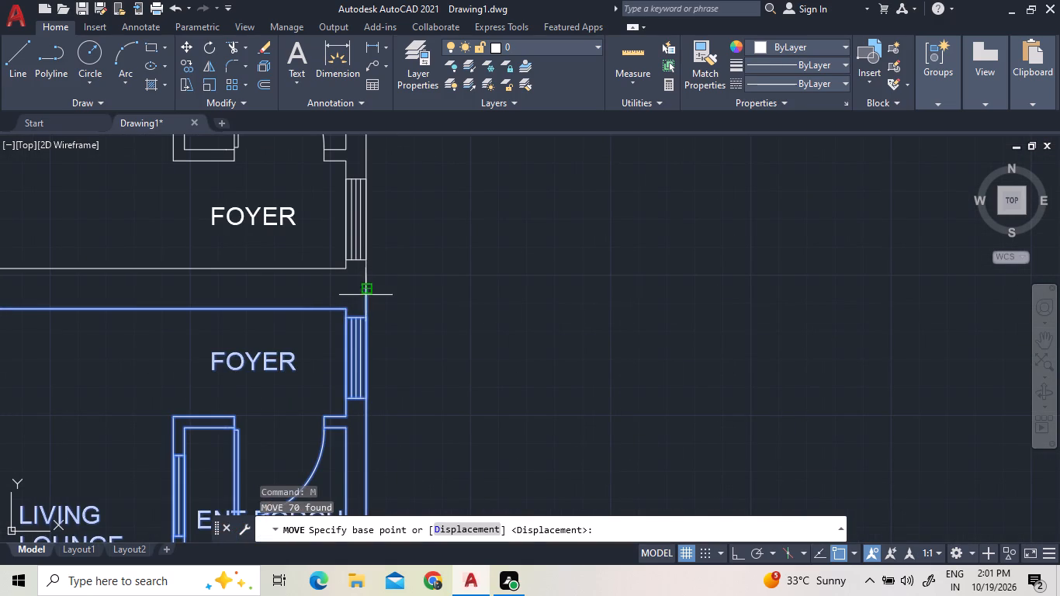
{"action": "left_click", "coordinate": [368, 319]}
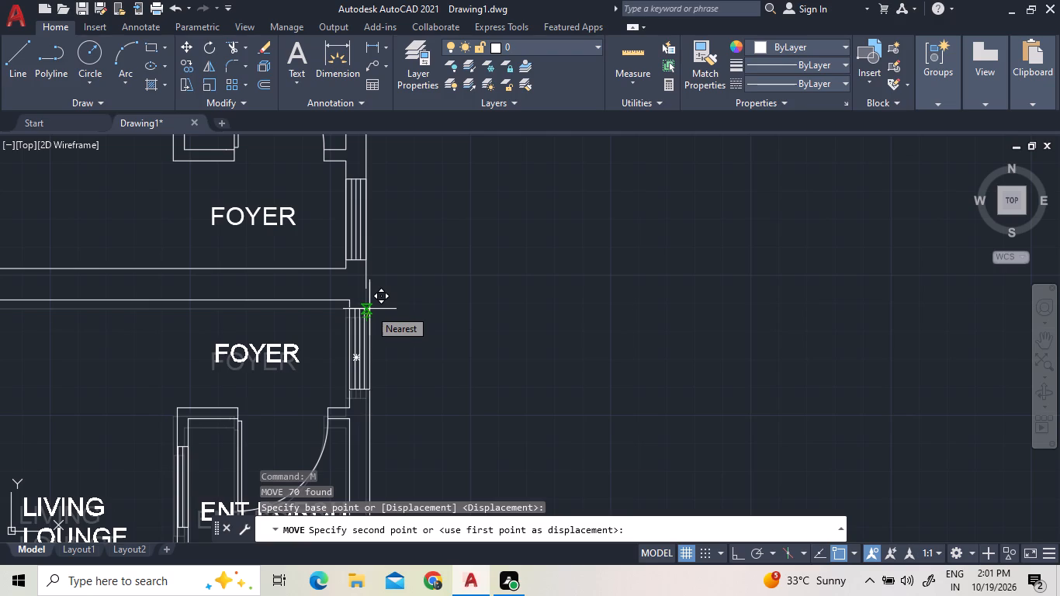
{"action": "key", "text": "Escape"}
Move the entire southern unit 9" north from its foyer's inner northeast corner to narrow the shared wall.
{"action": "left_click", "coordinate": [404, 305]}
{"action": "scroll", "coordinate": [300, 398], "scroll_direction": "down", "scroll_amount": 3}
{"action": "middle_click_drag", "start_coordinate": [298, 398], "coordinate": [327, 376]}
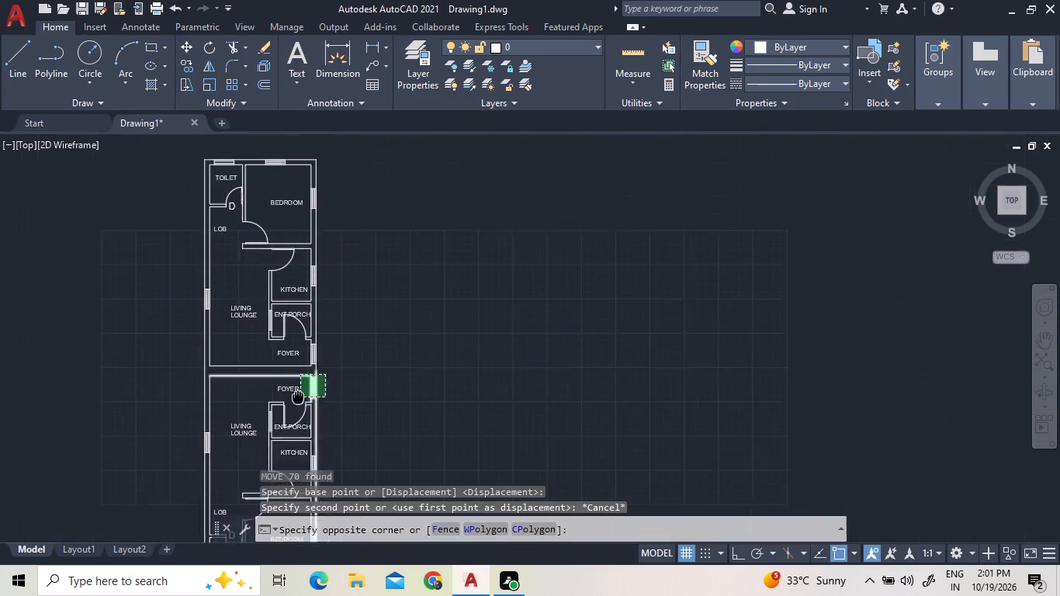
{"action": "middle_click_drag", "start_coordinate": [327, 376], "coordinate": [629, 189]}
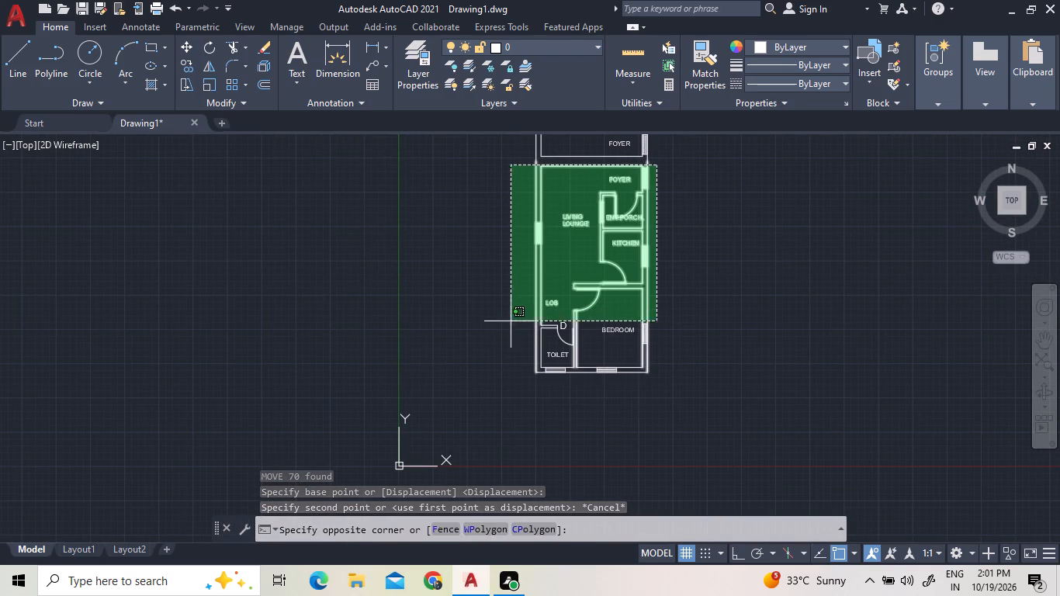
{"action": "left_click", "coordinate": [508, 385]}
{"action": "key", "text": "m"}
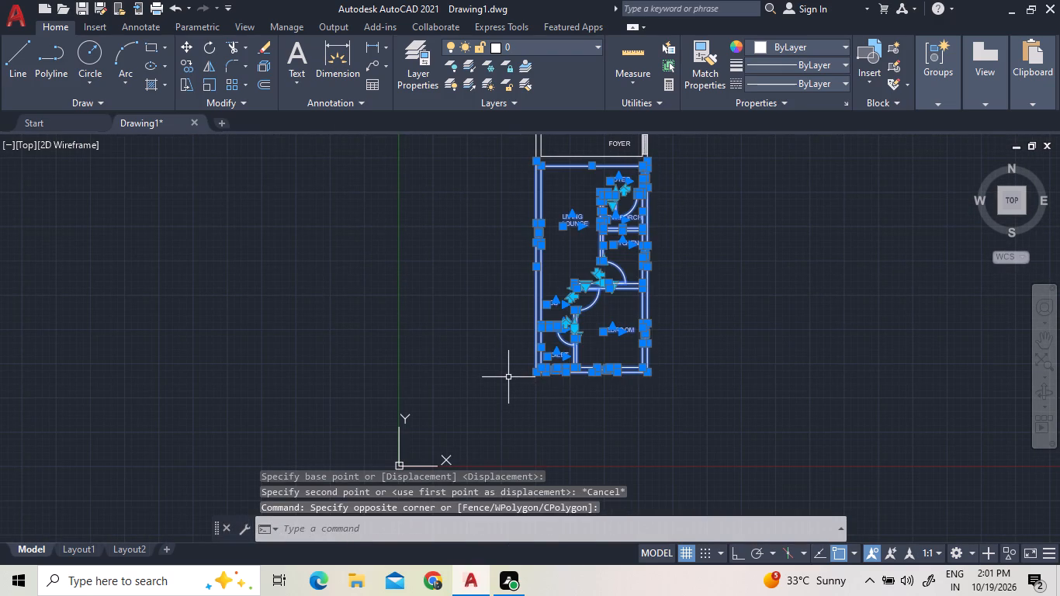
{"action": "key", "text": "Return"}
{"action": "middle_click_drag", "start_coordinate": [619, 159], "coordinate": [492, 267]}
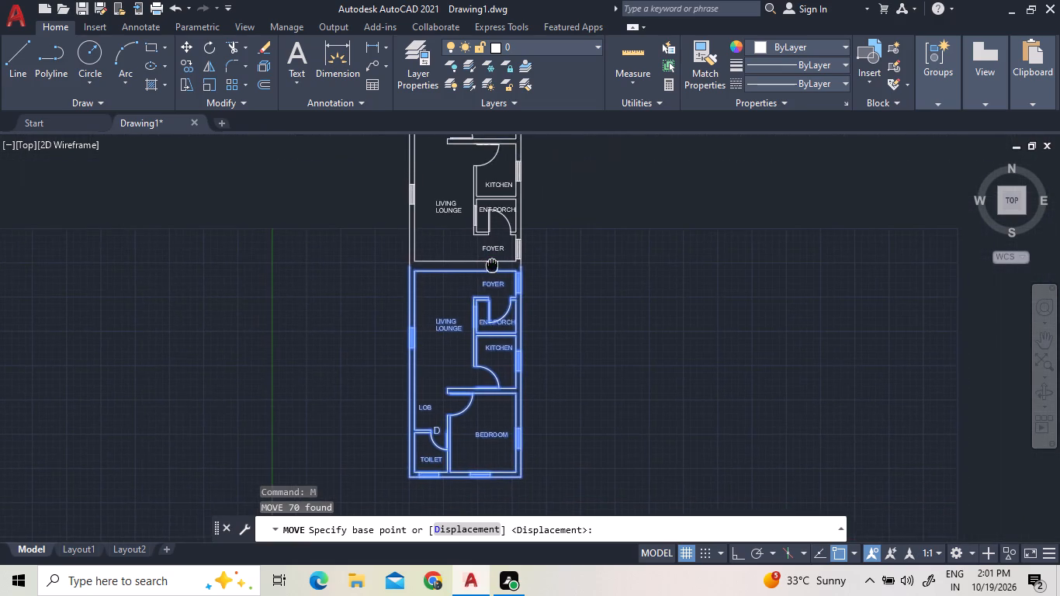
{"action": "scroll", "coordinate": [497, 268], "scroll_direction": "up", "scroll_amount": 3}
{"action": "scroll", "coordinate": [562, 291], "scroll_direction": "up", "scroll_amount": 3}
{"action": "middle_click", "coordinate": [562, 291]}
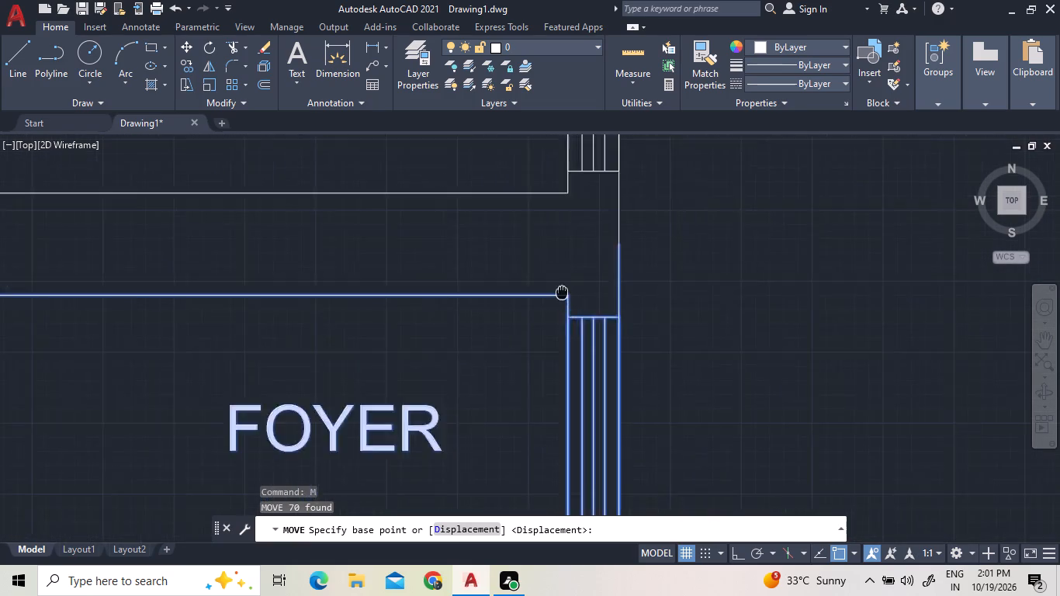
{"action": "left_click", "coordinate": [568, 297]}
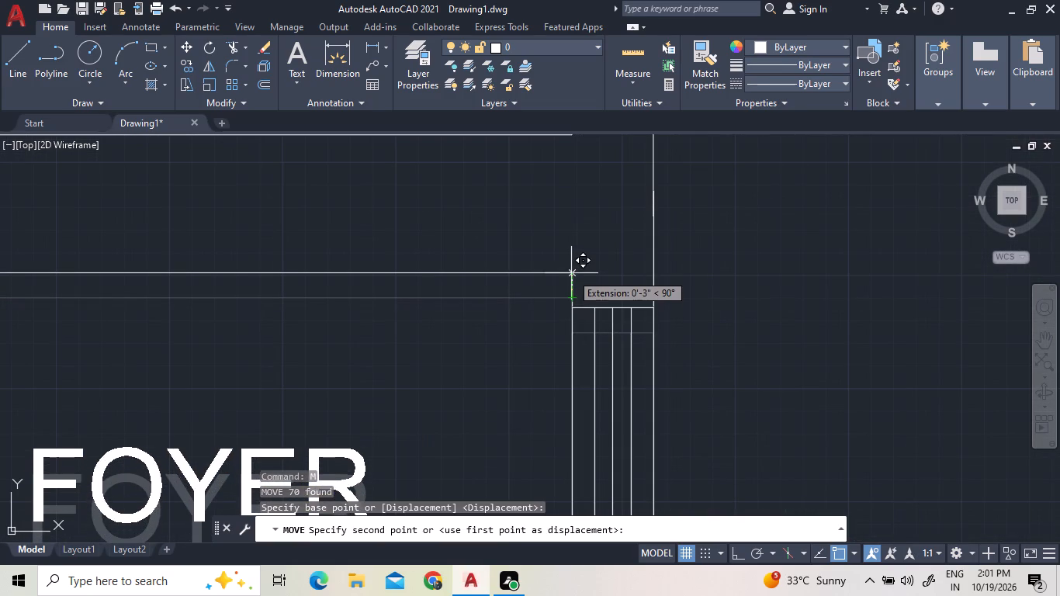
{"action": "key", "text": "9"}
{"action": "key", "text": "shift+quotedbl"}
{"action": "key", "text": "Return"}
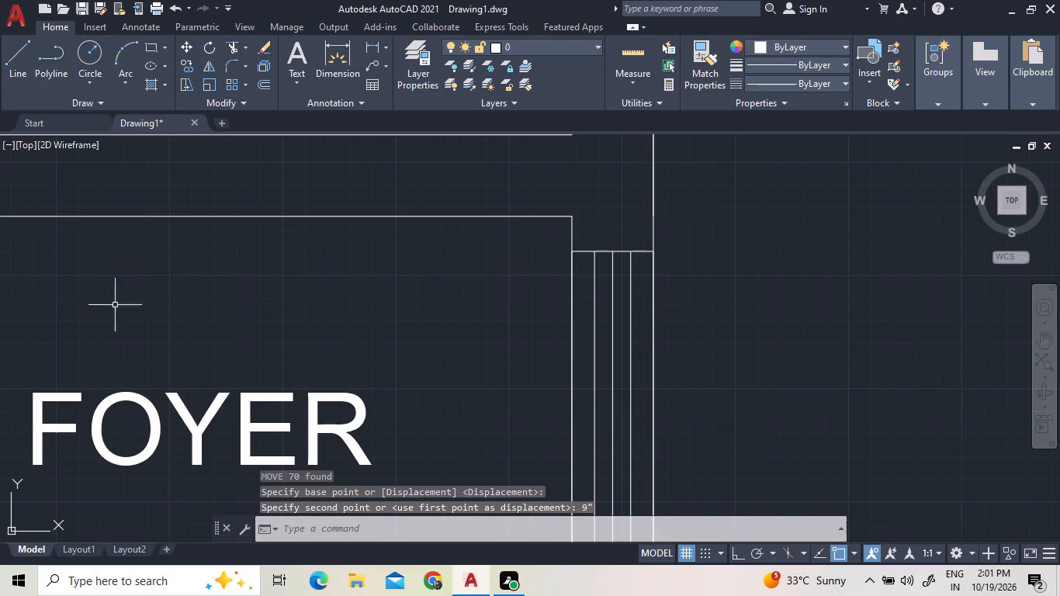
Quick-measure the thickness of the shared wall between the two foyers.
{"action": "scroll", "coordinate": [424, 259], "scroll_direction": "down", "scroll_amount": 3}
{"action": "middle_click_drag", "start_coordinate": [429, 242], "coordinate": [480, 237]}
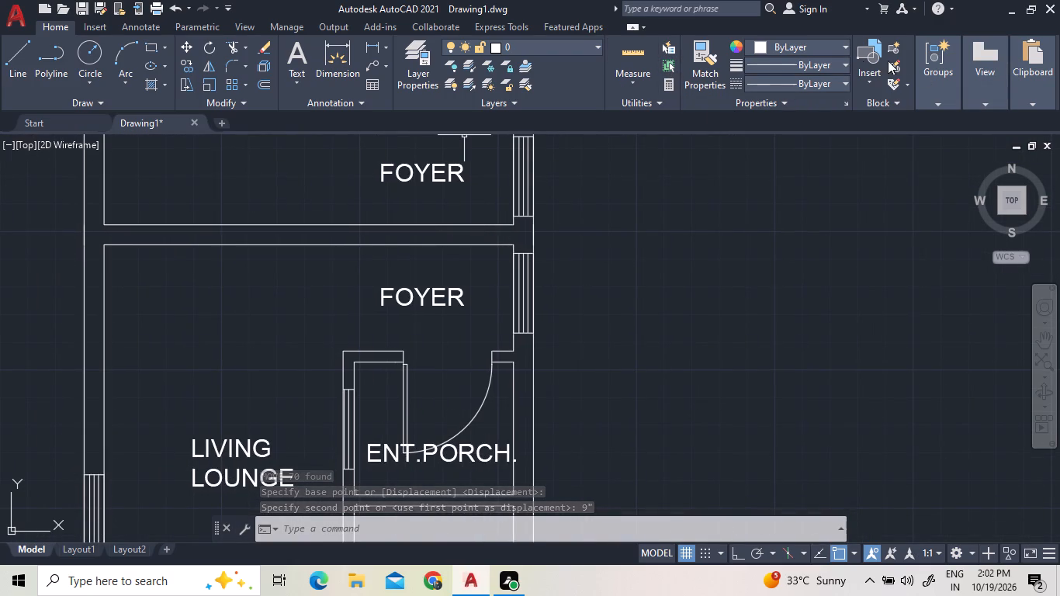
{"action": "left_click", "coordinate": [627, 63]}
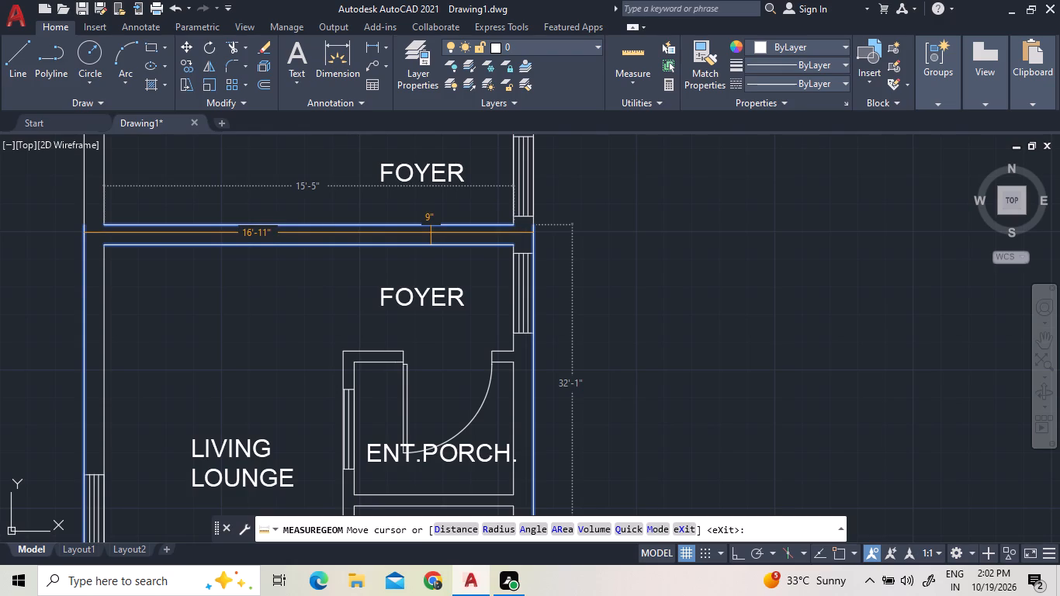
{"action": "key", "text": "Escape"}
{"action": "key", "text": "Escape"}
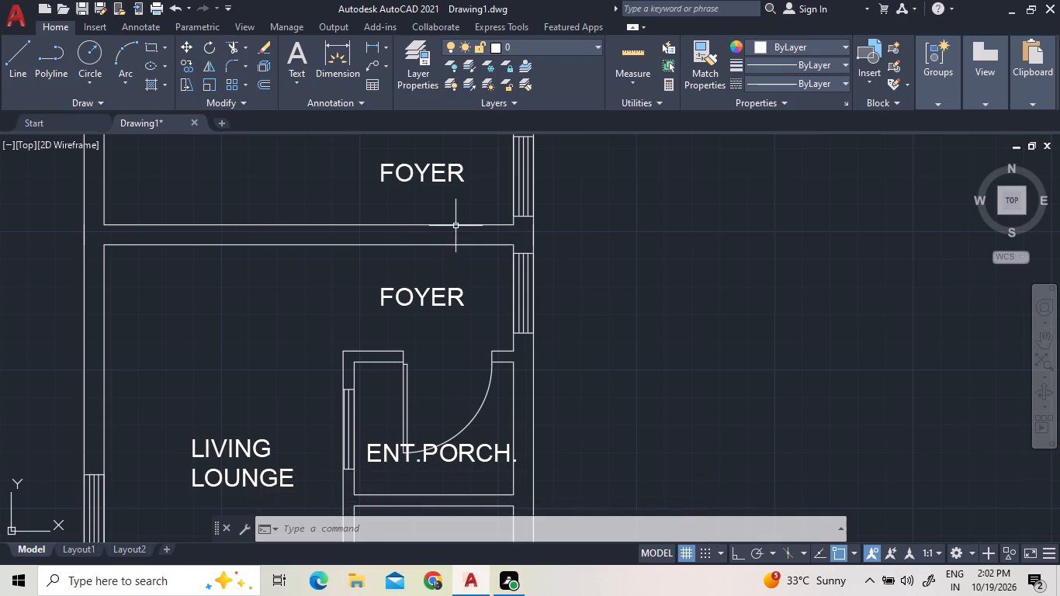
Look over both adjoining units, from the shared foyer wall up to the northern unit's toilet and bedroom.
{"action": "scroll", "coordinate": [456, 226], "scroll_direction": "down", "scroll_amount": 1}
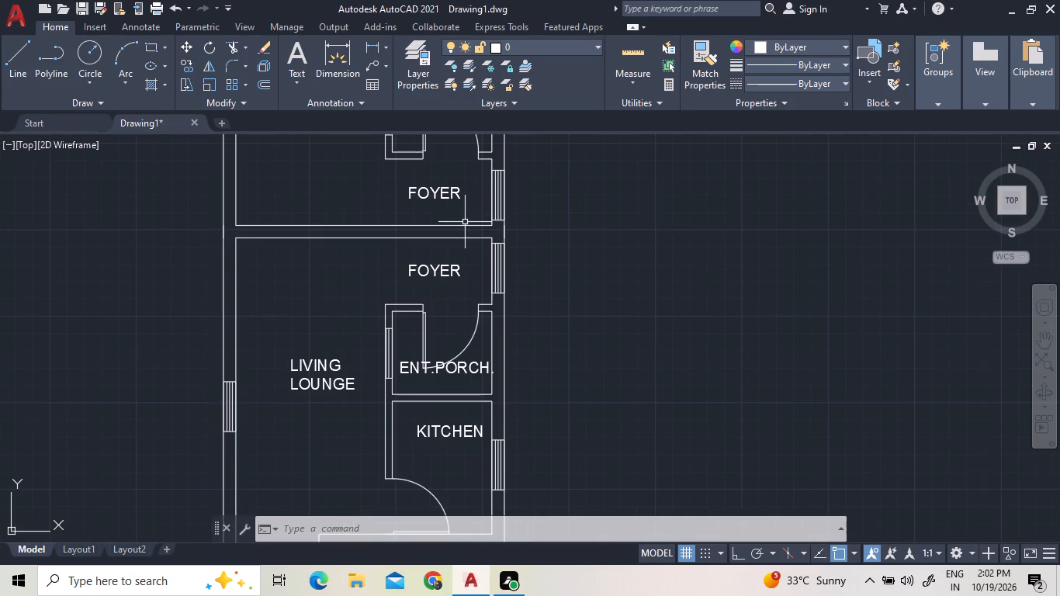
{"action": "scroll", "coordinate": [466, 226], "scroll_direction": "down", "scroll_amount": 2}
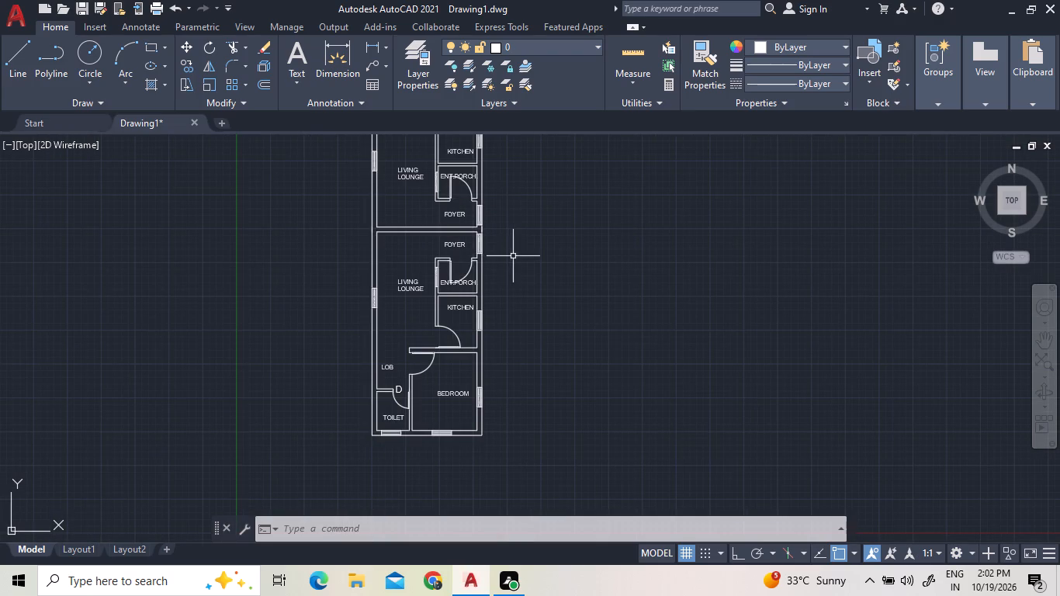
{"action": "middle_click_drag", "start_coordinate": [510, 215], "coordinate": [426, 319]}
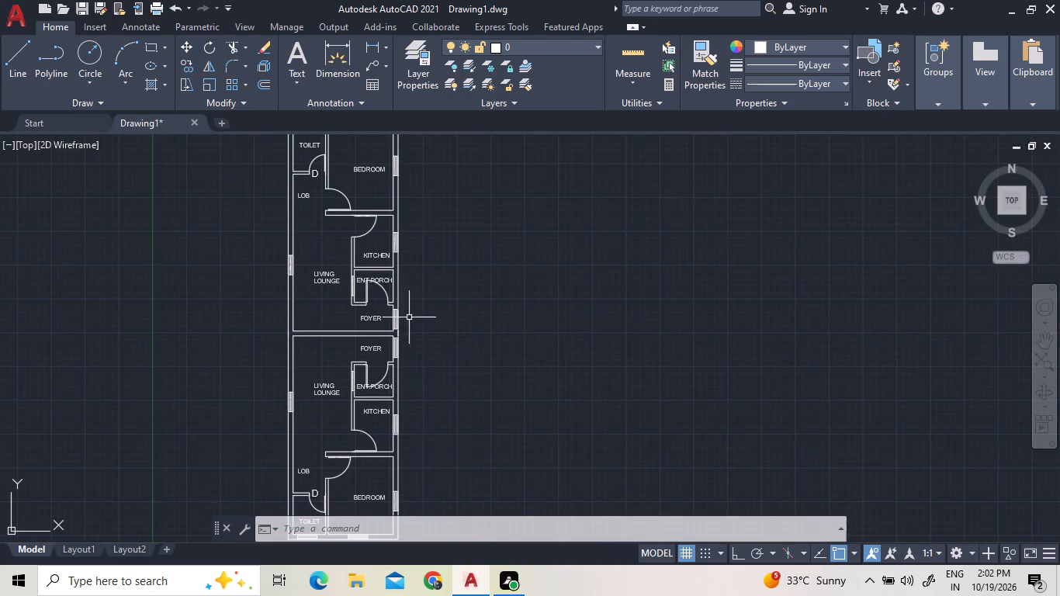
{"action": "scroll", "coordinate": [384, 291], "scroll_direction": "down", "scroll_amount": 2}
{"action": "middle_click_drag", "start_coordinate": [390, 289], "coordinate": [379, 253]}
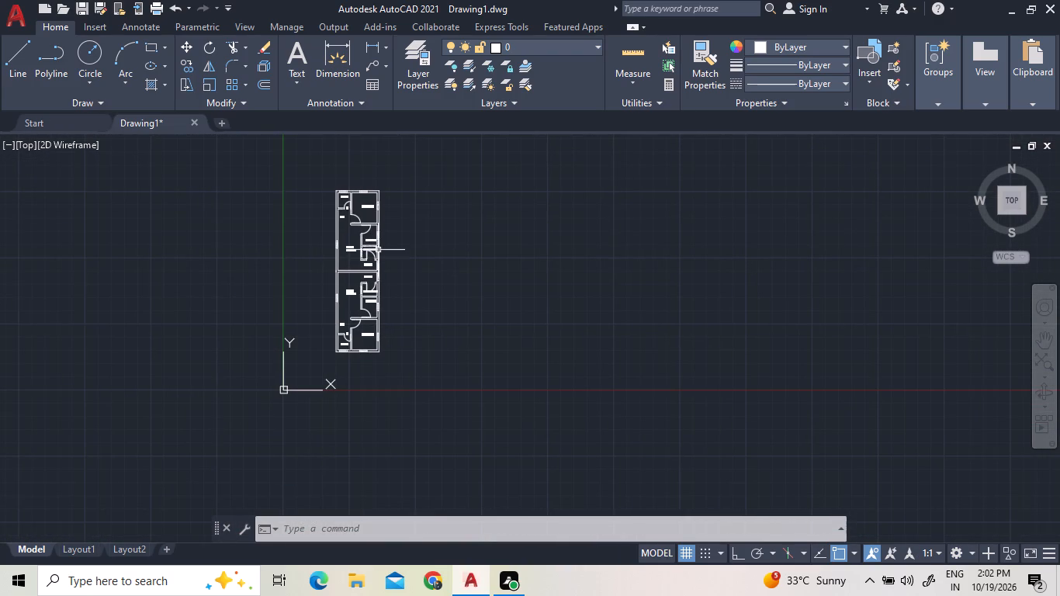
{"action": "scroll", "coordinate": [376, 241], "scroll_direction": "up", "scroll_amount": 2}
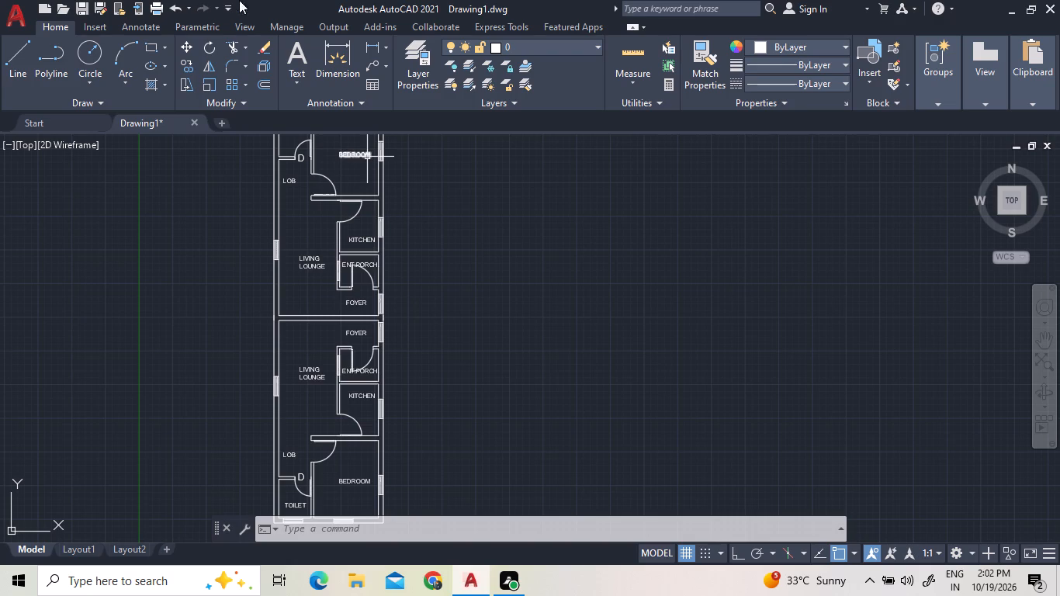
{"action": "middle_click_drag", "start_coordinate": [490, 182], "coordinate": [467, 293]}
{"action": "scroll", "coordinate": [279, 257], "scroll_direction": "up", "scroll_amount": 2}
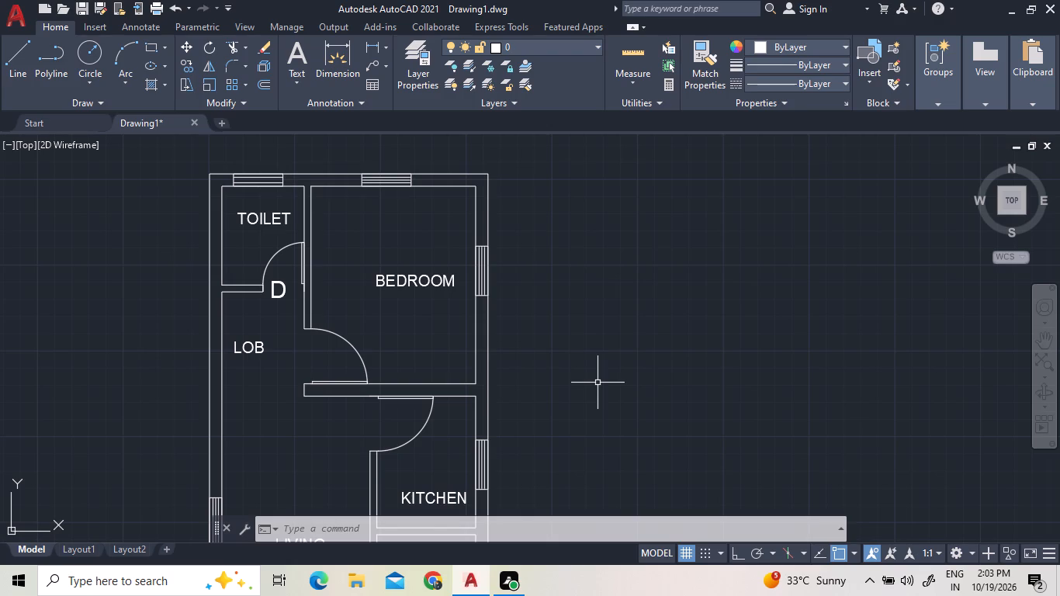
{"action": "triple_click", "coordinate": [737, 294]}
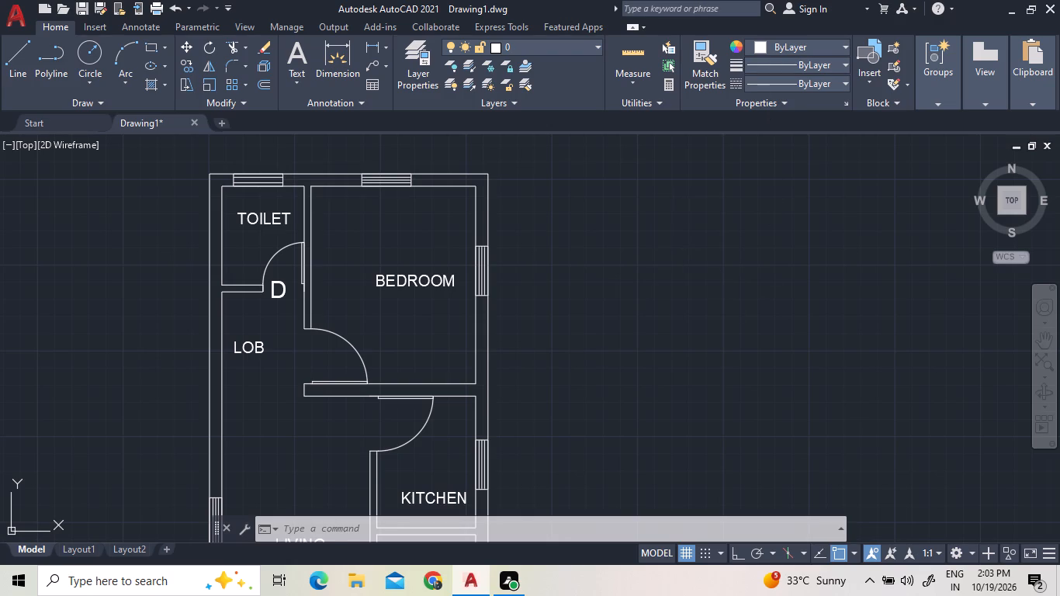
{"action": "left_click", "coordinate": [737, 294]}
Draw an 8' line due east from the northern unit's outer northeast corner with Ortho on.
{"action": "scroll", "coordinate": [663, 297], "scroll_direction": "down", "scroll_amount": 2}
{"action": "scroll", "coordinate": [701, 294], "scroll_direction": "up", "scroll_amount": 2}
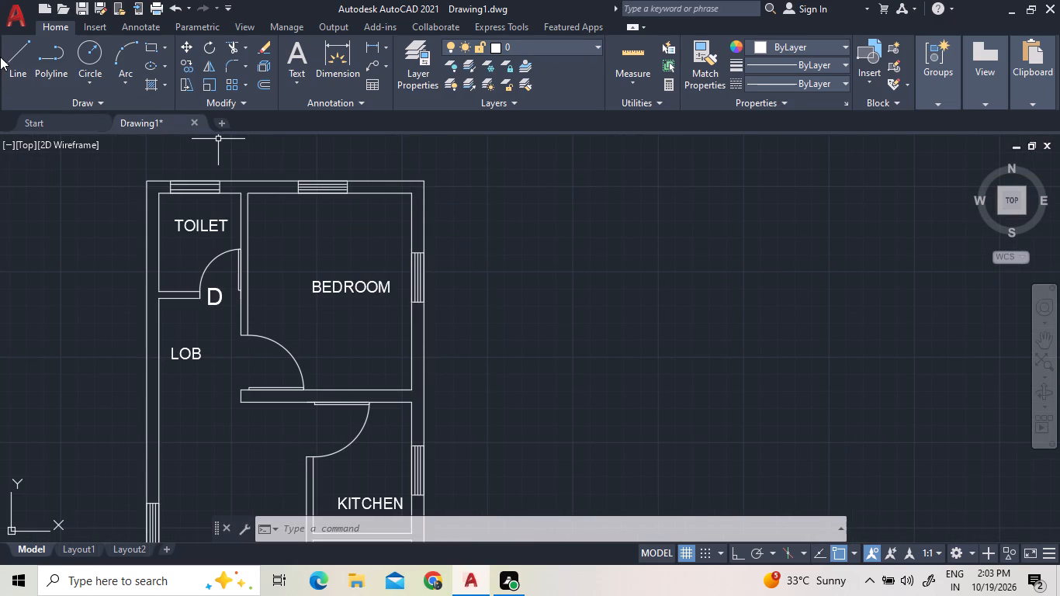
{"action": "left_click", "coordinate": [16, 78]}
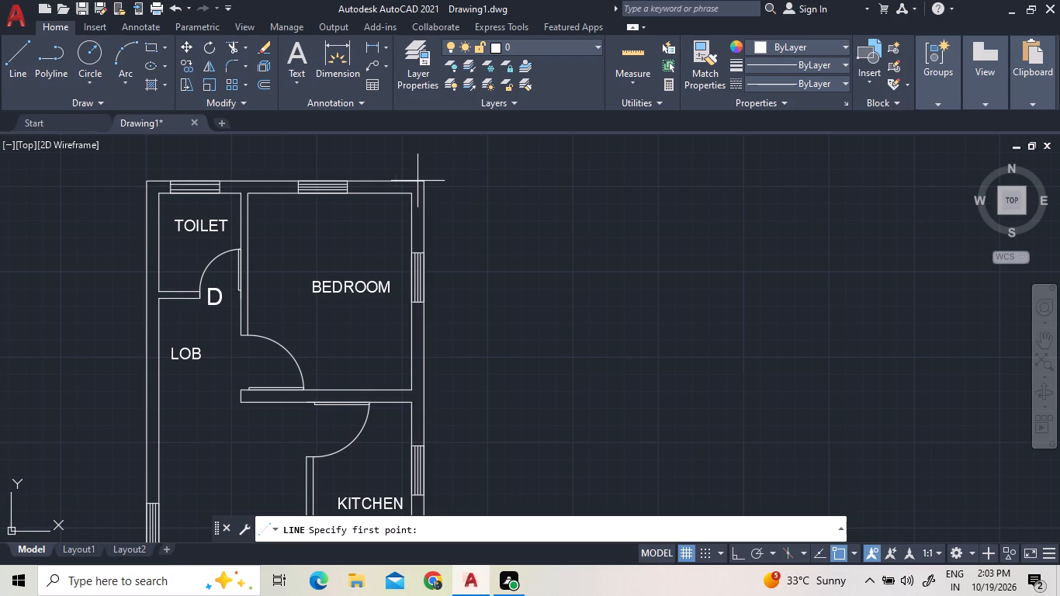
{"action": "left_click", "coordinate": [424, 182]}
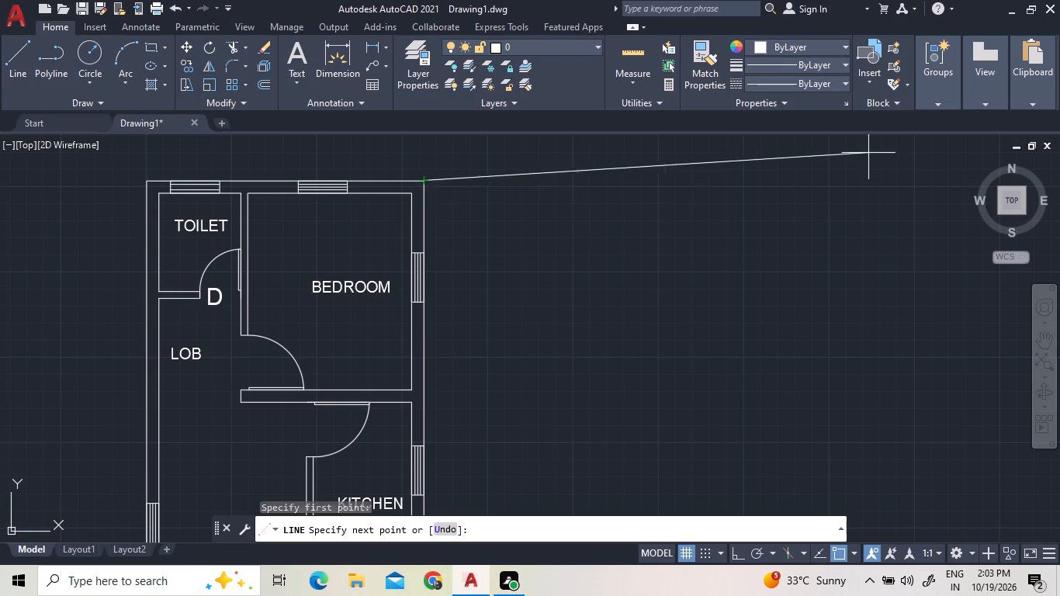
{"action": "key", "text": "F8"}
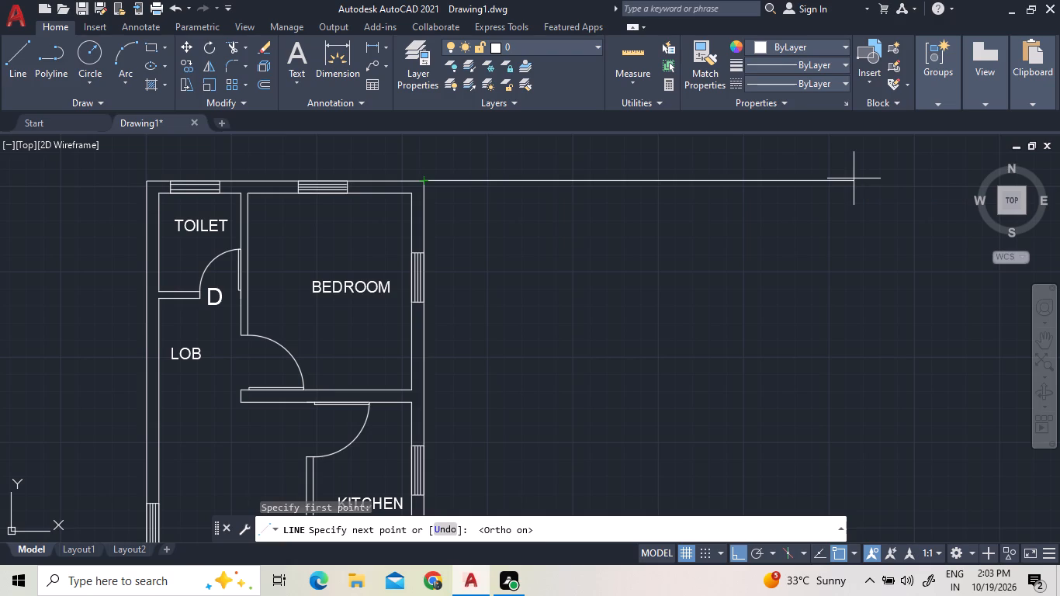
{"action": "key", "text": "8"}
{"action": "key", "text": "apostrophe"}
{"action": "key", "text": "Return"}
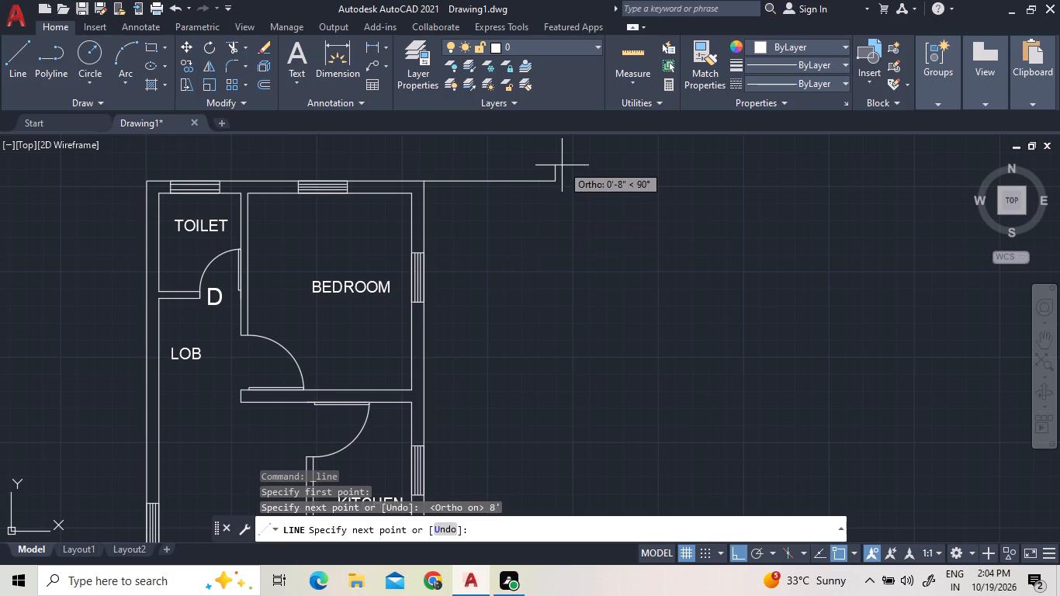
{"action": "key", "text": "Escape"}
Erase the 8' line running east from the northern unit's outer northeast corner.
{"action": "left_click", "coordinate": [560, 189]}
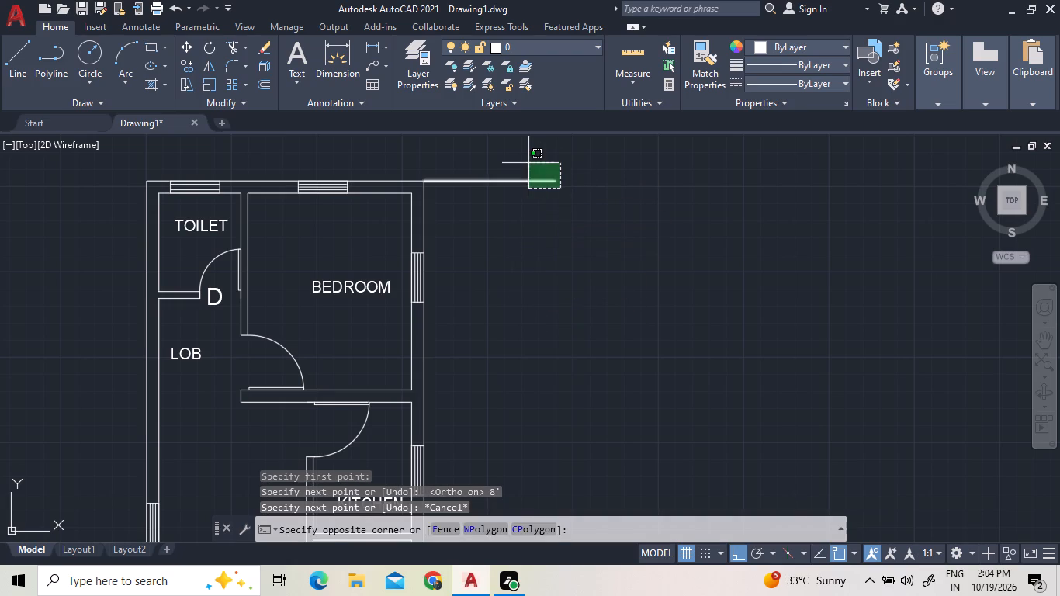
{"action": "left_click", "coordinate": [528, 163]}
{"action": "key", "text": "Delete"}
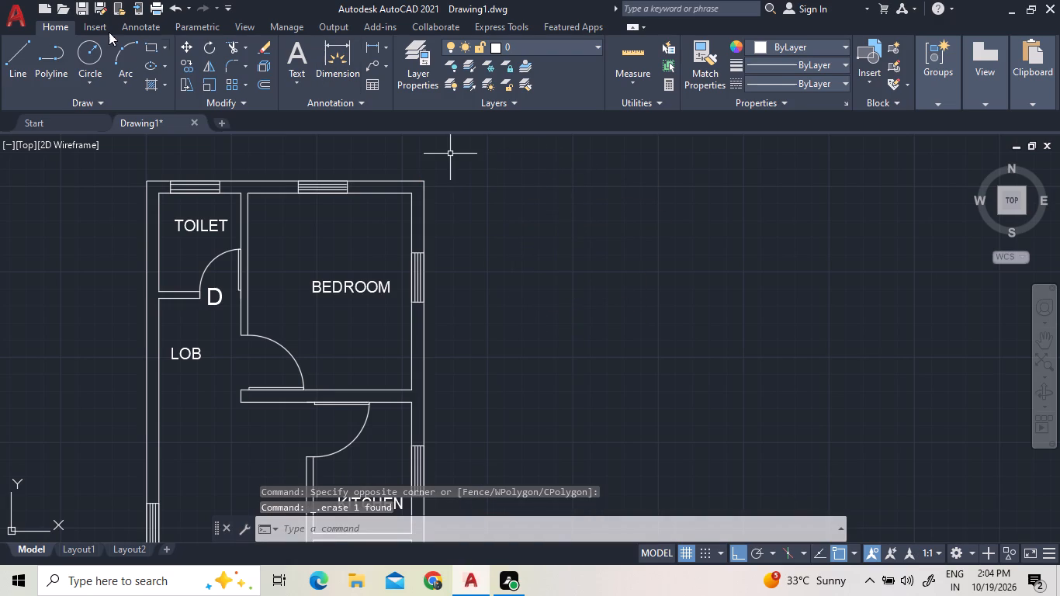
Draw a 10' line due east from the northern unit's outer northeast corner.
{"action": "left_click", "coordinate": [15, 57]}
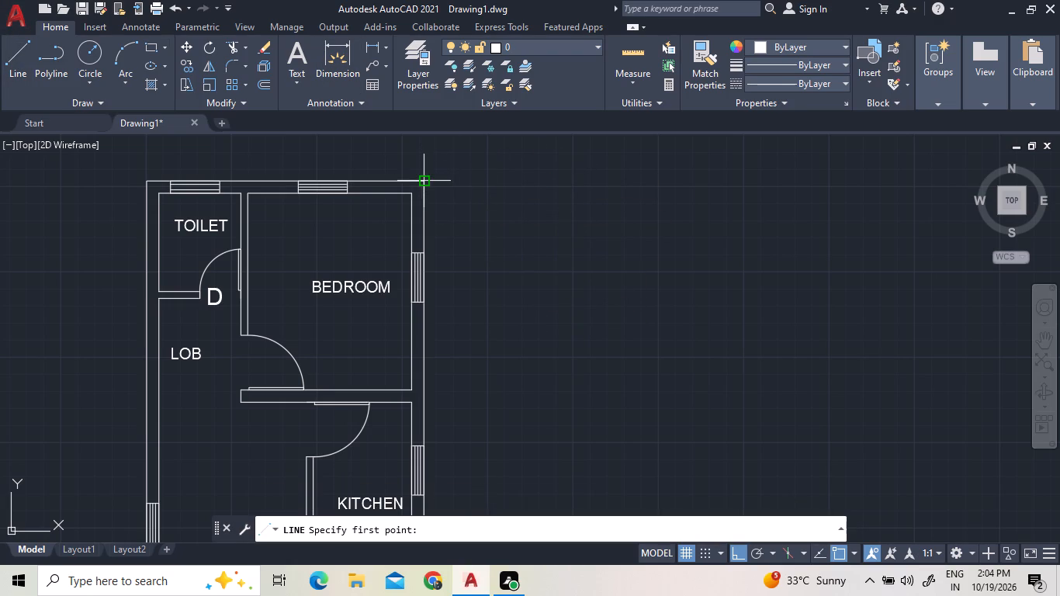
{"action": "left_click", "coordinate": [424, 179]}
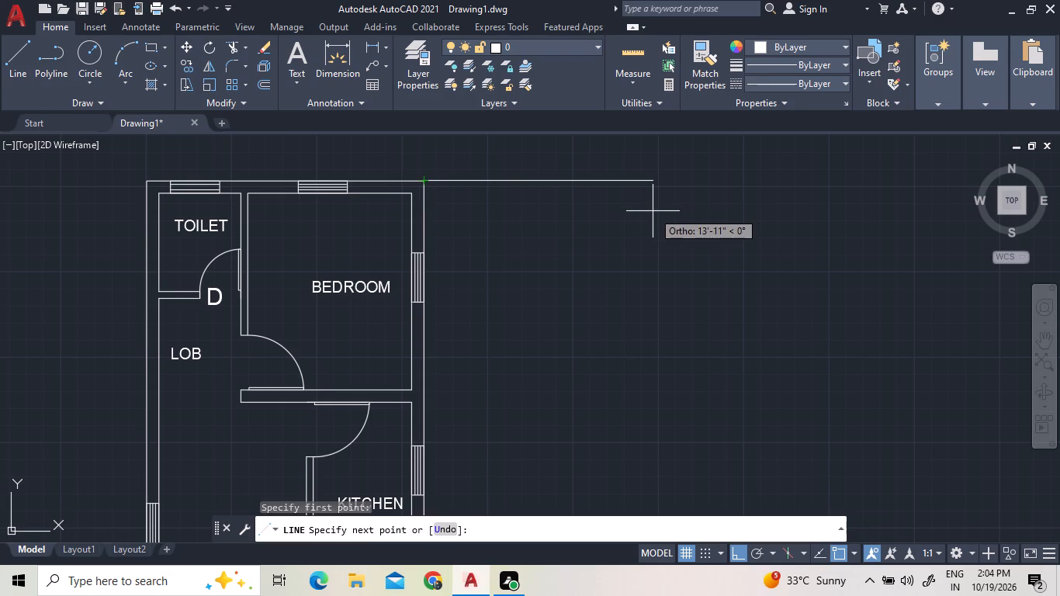
{"action": "type", "text": "10'"}
{"action": "key", "text": "Return"}
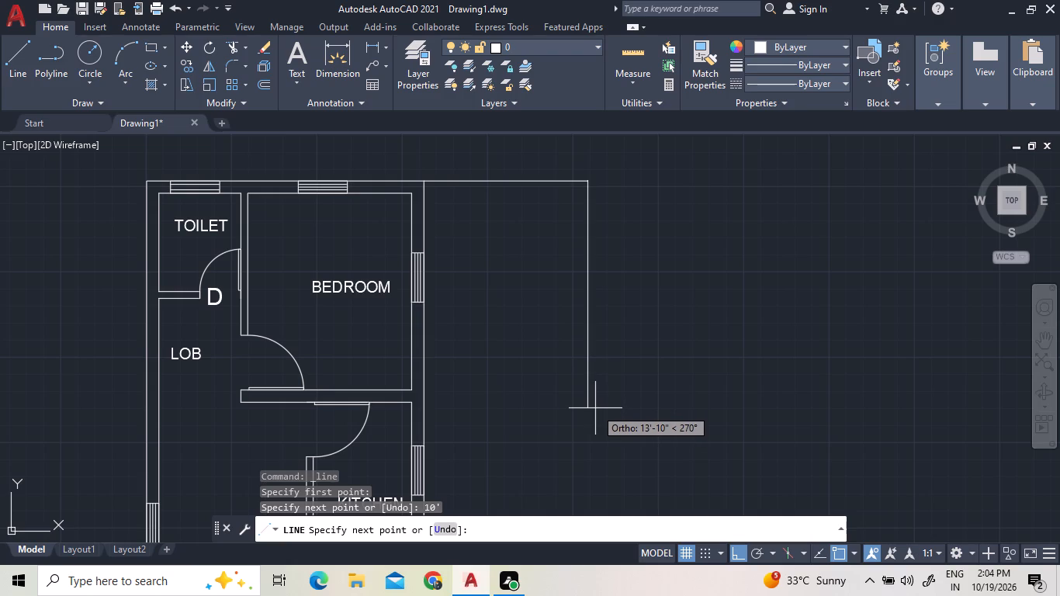
{"action": "key", "text": "Escape"}
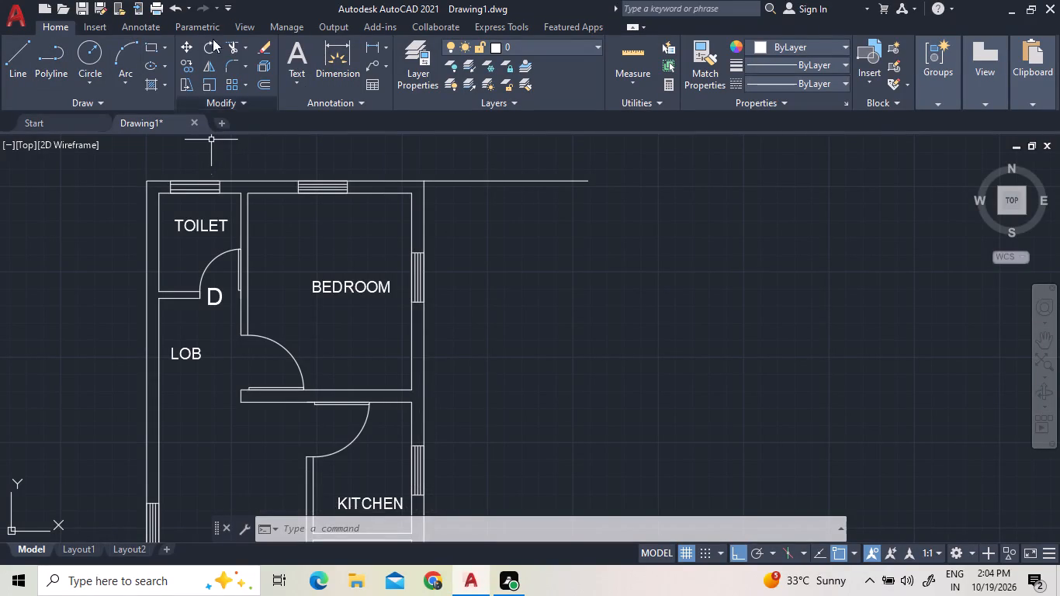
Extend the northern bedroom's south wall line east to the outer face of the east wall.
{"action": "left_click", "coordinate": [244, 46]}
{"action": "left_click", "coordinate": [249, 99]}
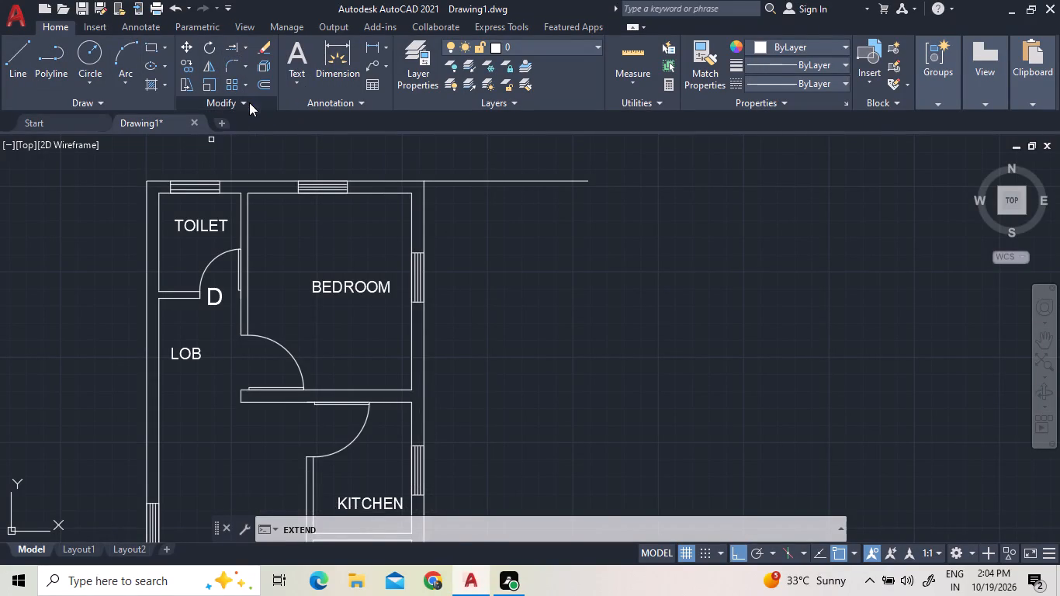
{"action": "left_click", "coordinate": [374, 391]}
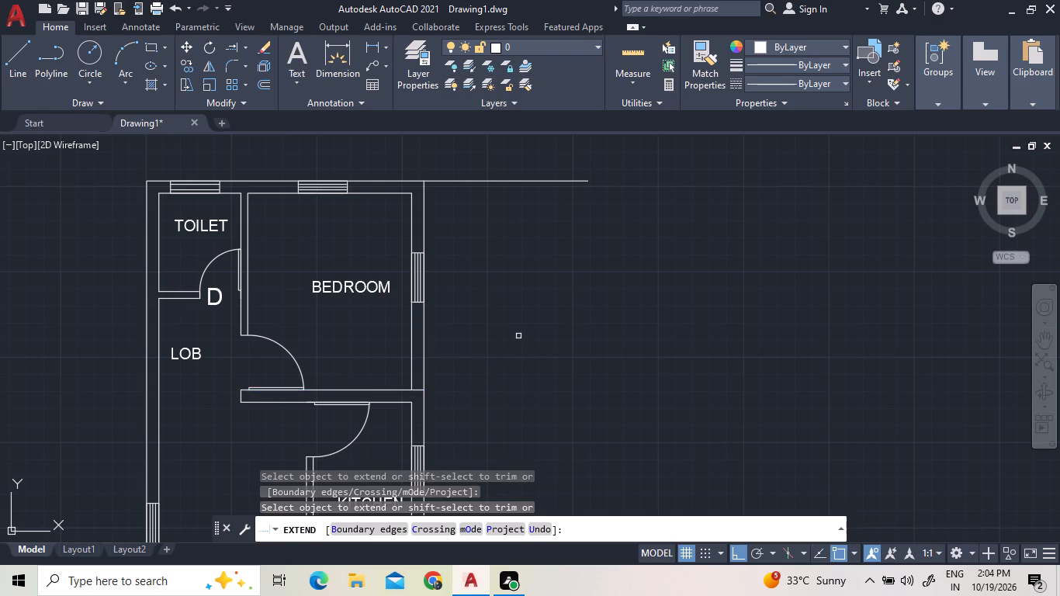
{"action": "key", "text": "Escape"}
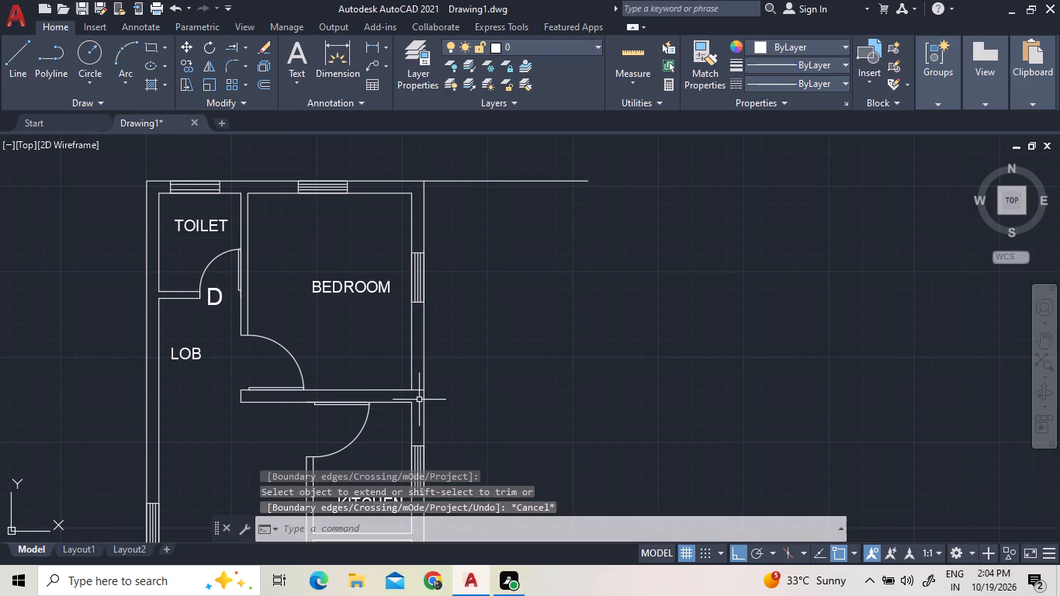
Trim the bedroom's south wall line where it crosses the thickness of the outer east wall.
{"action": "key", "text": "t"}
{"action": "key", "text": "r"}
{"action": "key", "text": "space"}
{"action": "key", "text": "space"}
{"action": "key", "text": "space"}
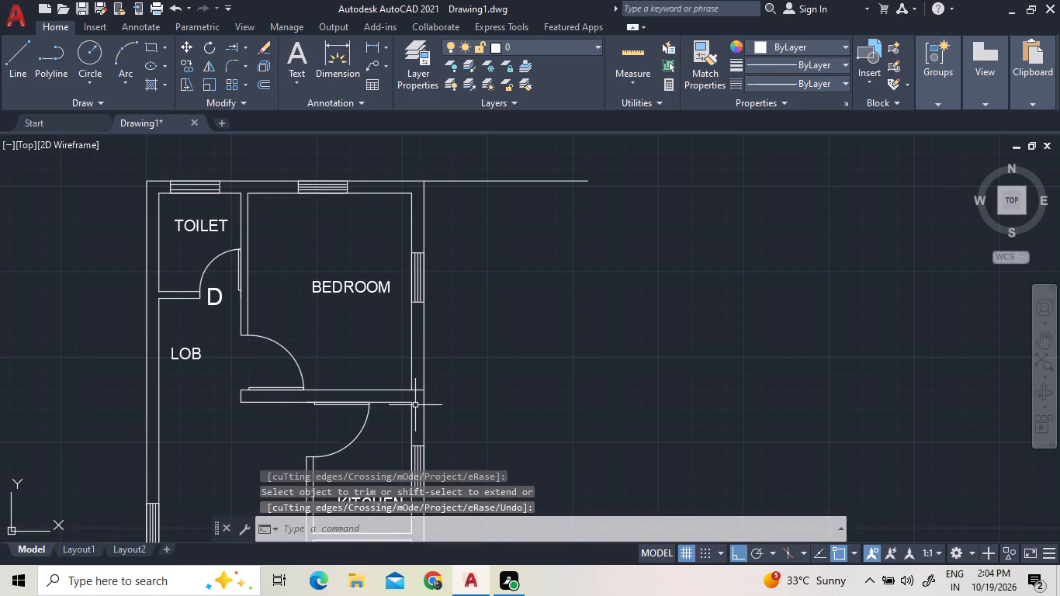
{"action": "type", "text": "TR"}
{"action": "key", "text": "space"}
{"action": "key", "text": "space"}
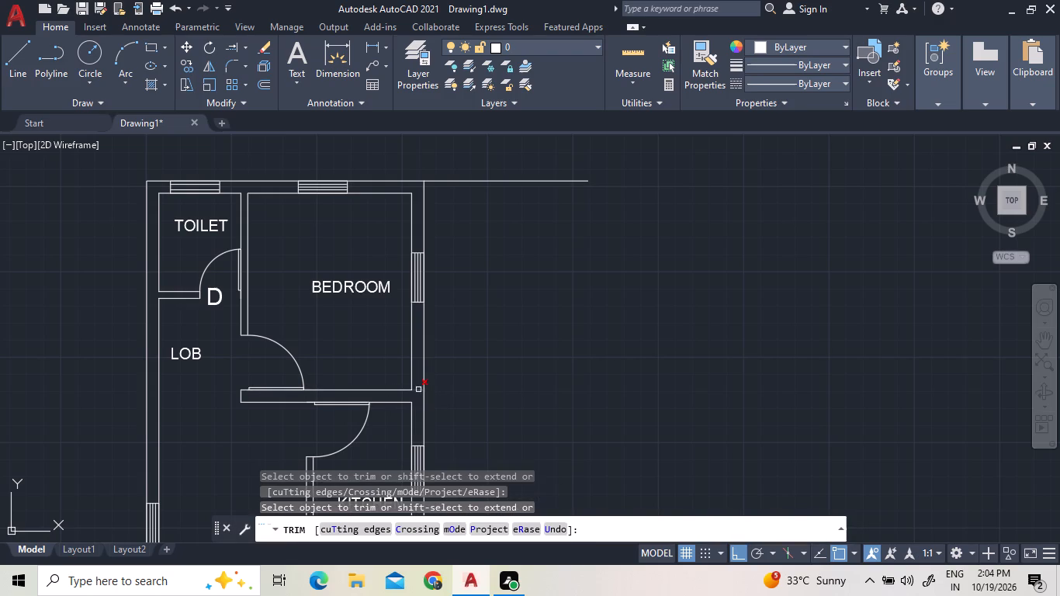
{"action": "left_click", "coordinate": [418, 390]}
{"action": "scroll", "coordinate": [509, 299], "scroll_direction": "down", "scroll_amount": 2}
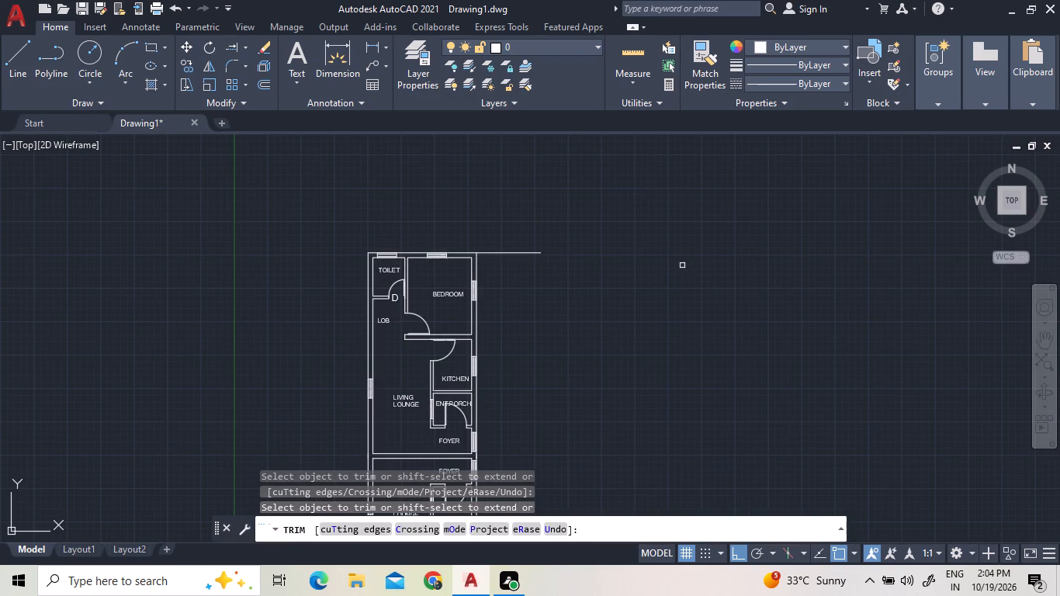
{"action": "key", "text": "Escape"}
Offset the 10' line 9" south to form the second face of a wall running east.
{"action": "scroll", "coordinate": [643, 266], "scroll_direction": "up", "scroll_amount": 3}
{"action": "scroll", "coordinate": [637, 268], "scroll_direction": "down", "scroll_amount": 2}
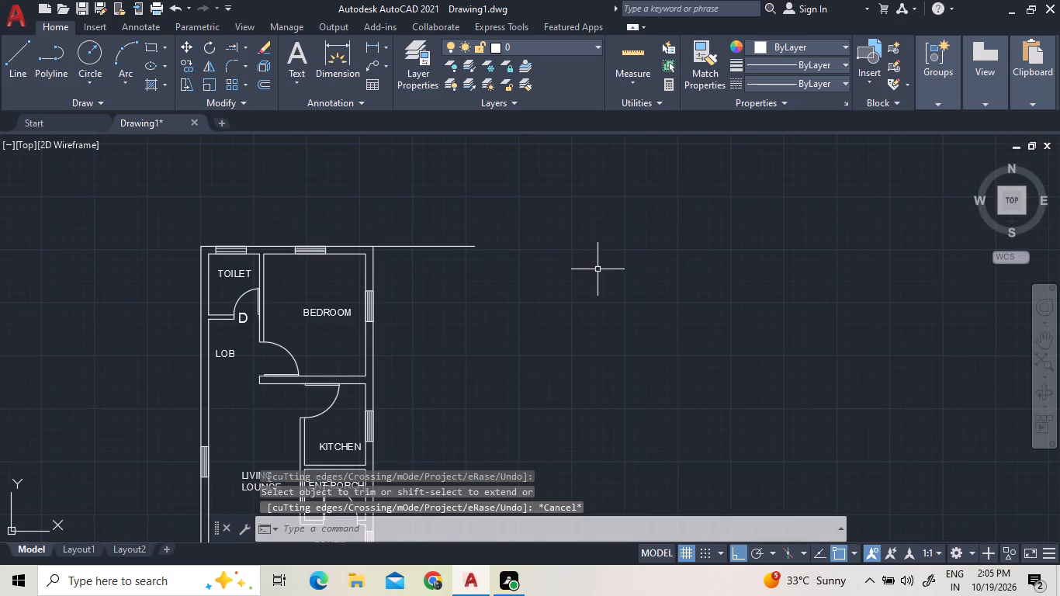
{"action": "scroll", "coordinate": [570, 278], "scroll_direction": "up", "scroll_amount": 1}
{"action": "key", "text": "o"}
{"action": "key", "text": "Return"}
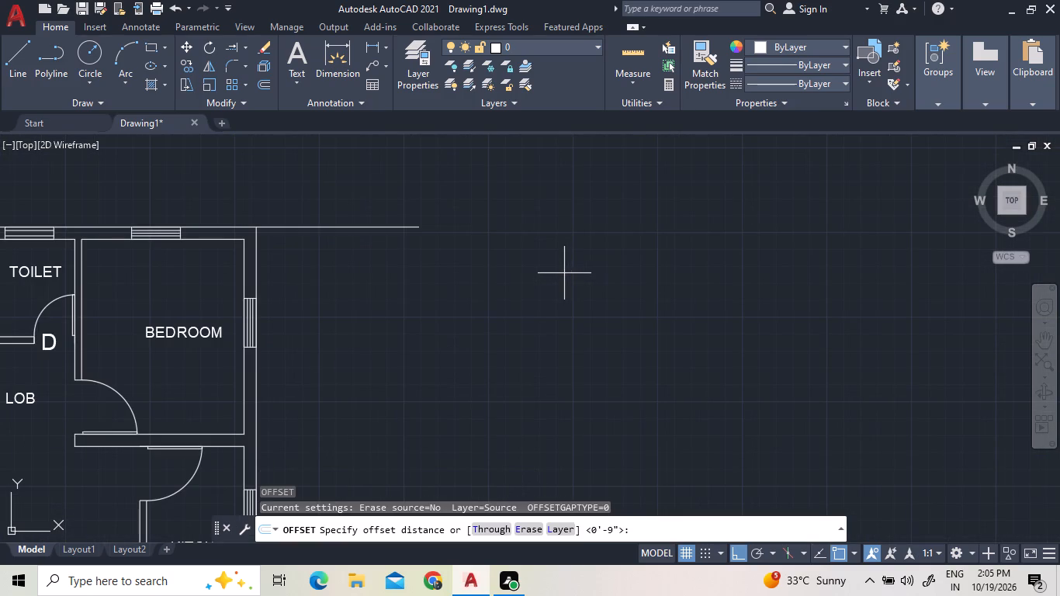
{"action": "key", "text": "Return"}
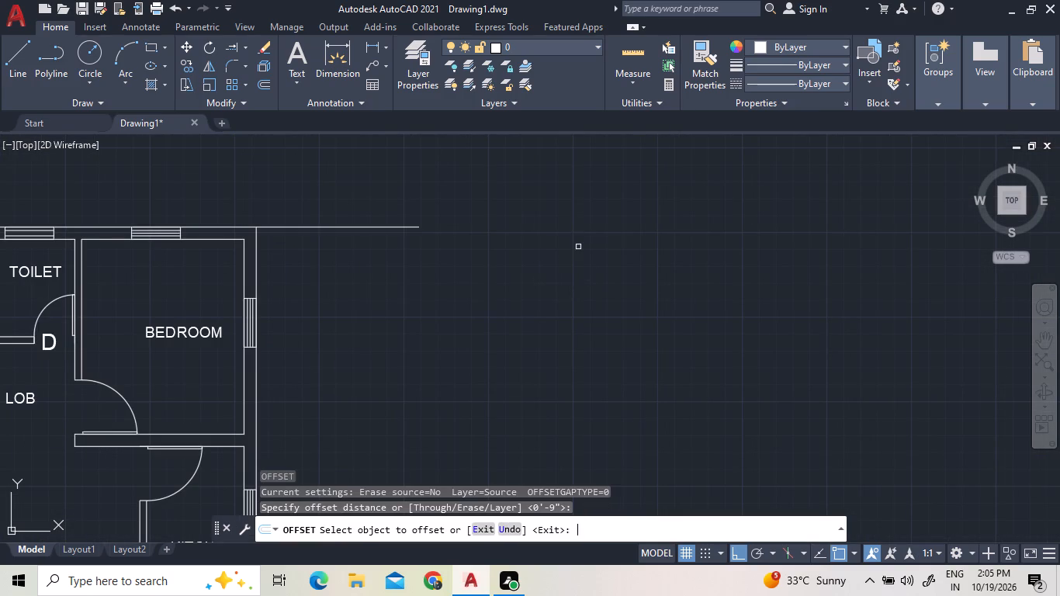
{"action": "left_click", "coordinate": [401, 227]}
{"action": "left_click", "coordinate": [400, 244]}
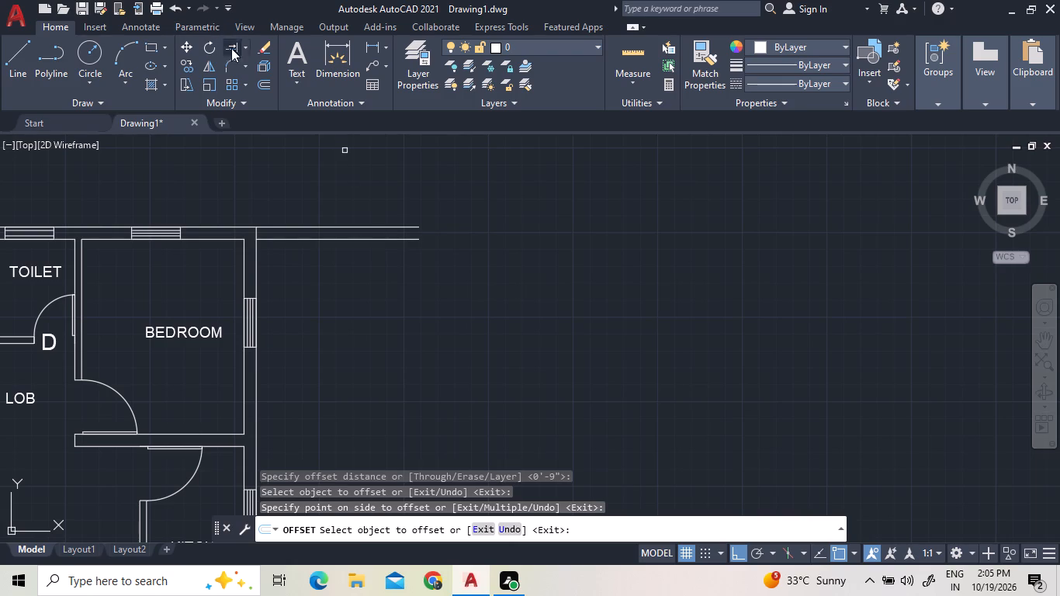
{"action": "key", "text": "Escape"}
{"action": "key", "text": "Escape"}
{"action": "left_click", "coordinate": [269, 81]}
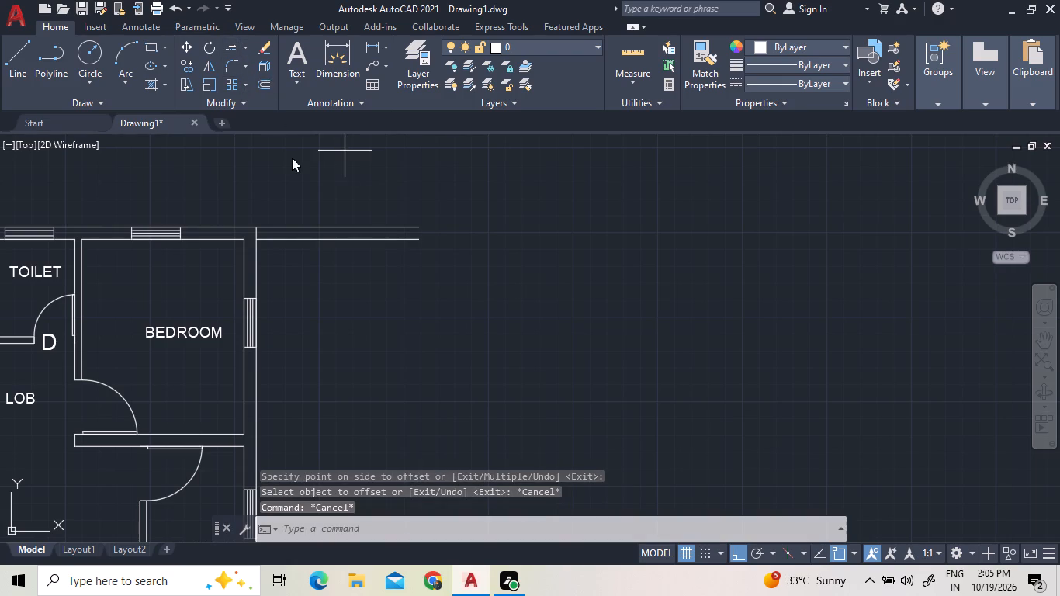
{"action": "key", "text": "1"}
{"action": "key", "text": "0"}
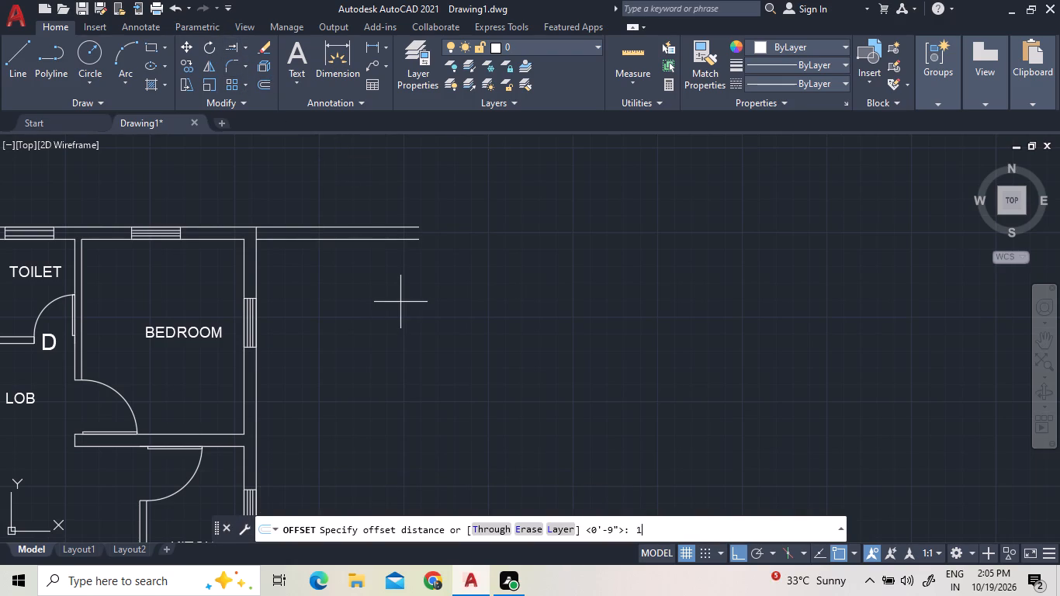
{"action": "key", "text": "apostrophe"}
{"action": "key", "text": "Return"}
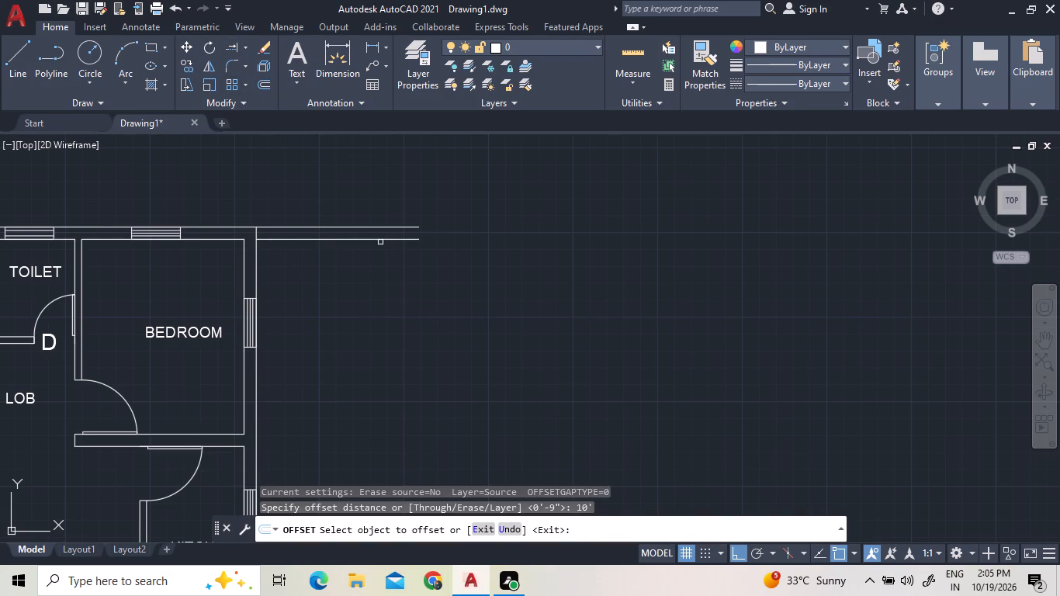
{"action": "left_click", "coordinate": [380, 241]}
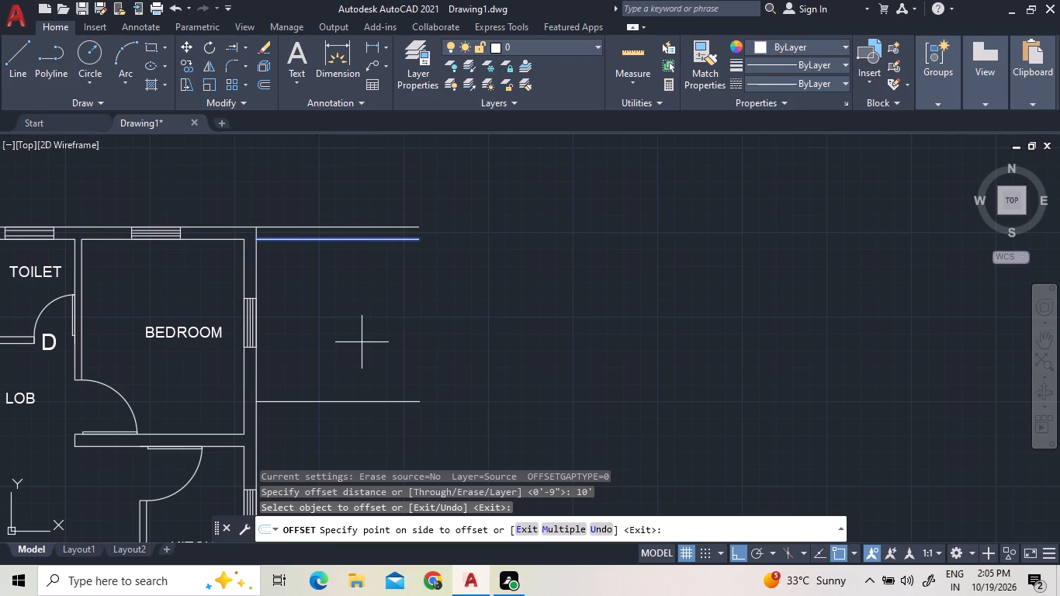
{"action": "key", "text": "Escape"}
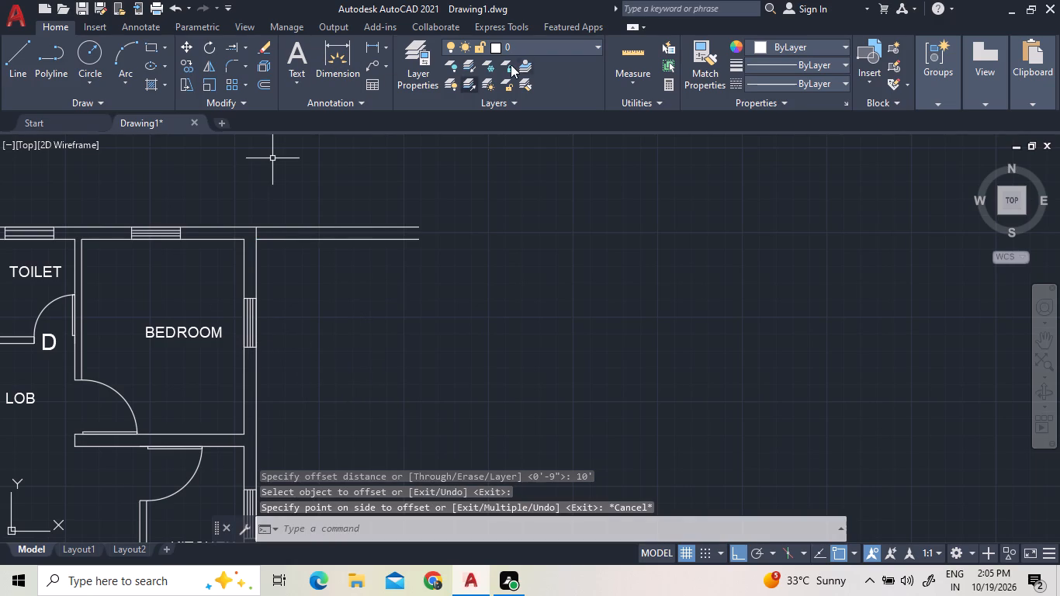
Quick-measure the distances around the northern bedroom and the new wall lines to its east.
{"action": "left_click", "coordinate": [630, 47]}
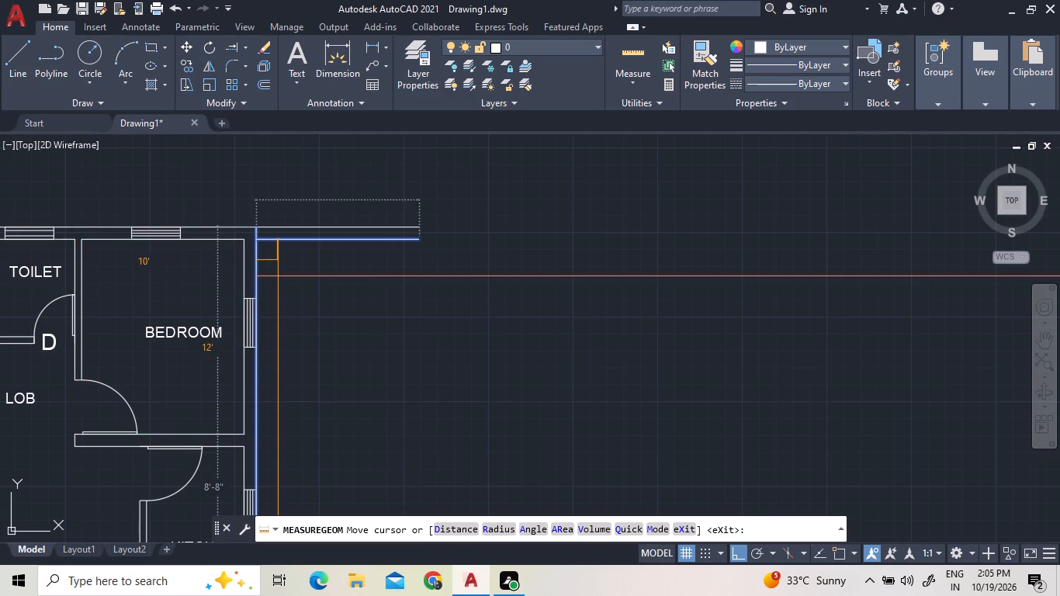
{"action": "key", "text": "Escape"}
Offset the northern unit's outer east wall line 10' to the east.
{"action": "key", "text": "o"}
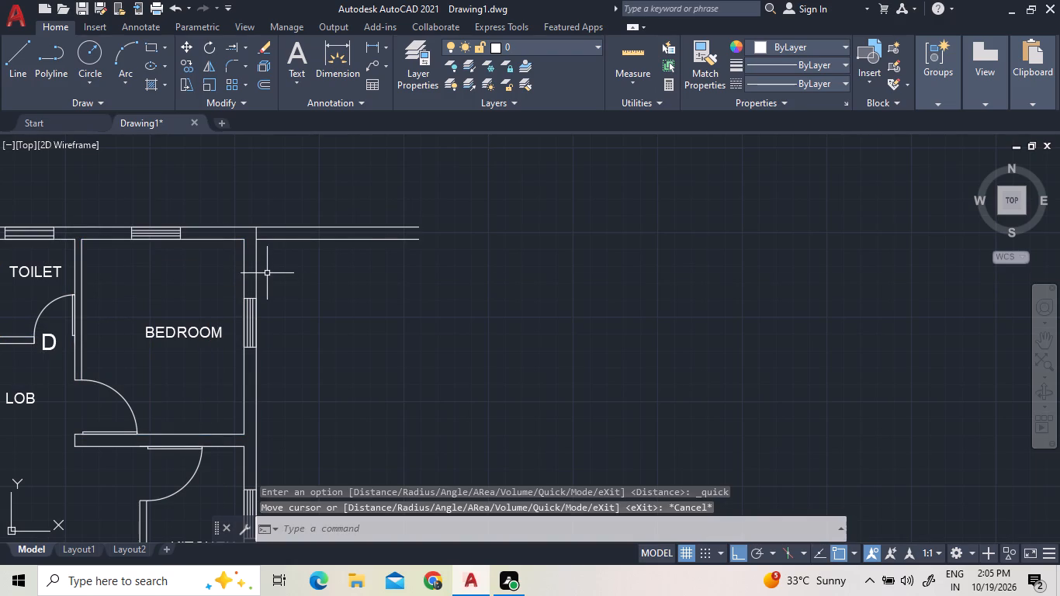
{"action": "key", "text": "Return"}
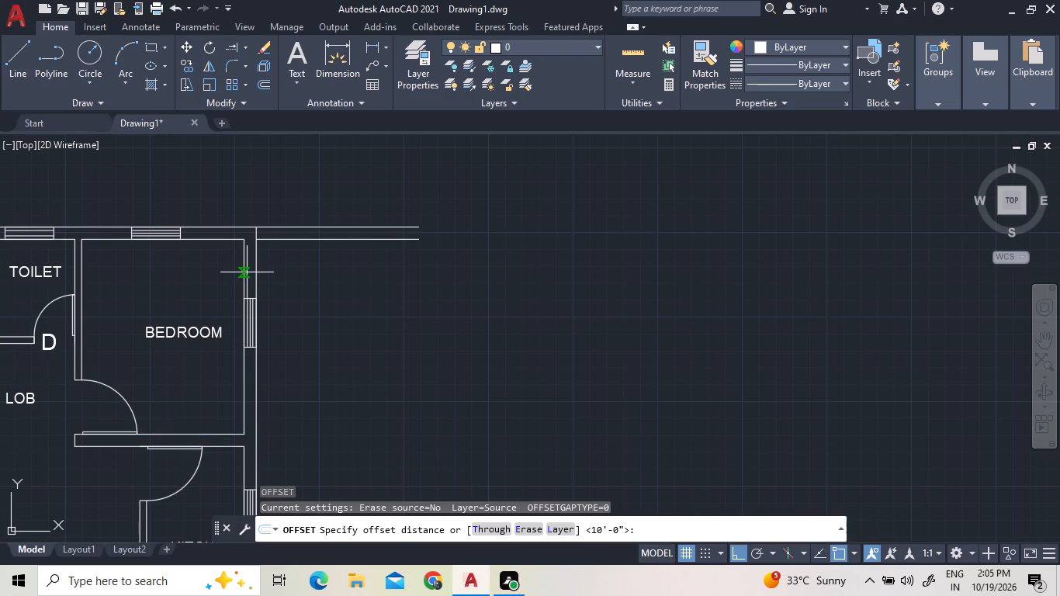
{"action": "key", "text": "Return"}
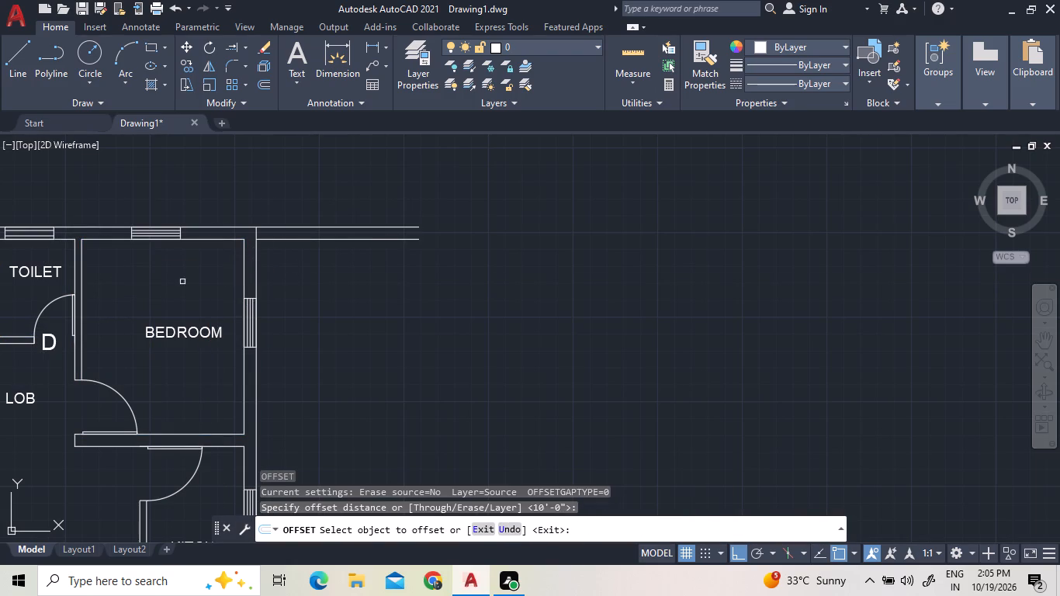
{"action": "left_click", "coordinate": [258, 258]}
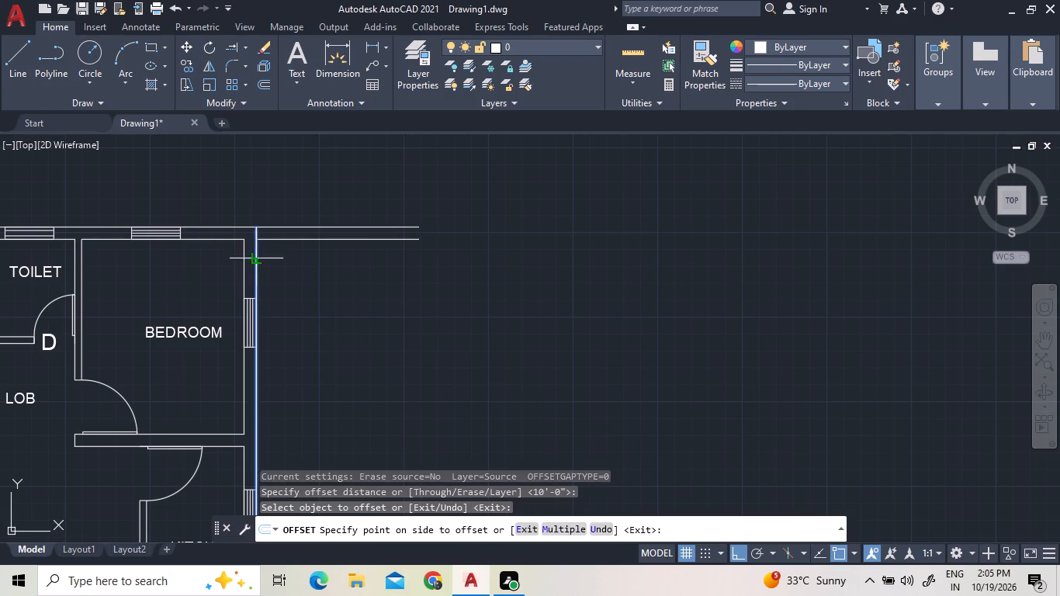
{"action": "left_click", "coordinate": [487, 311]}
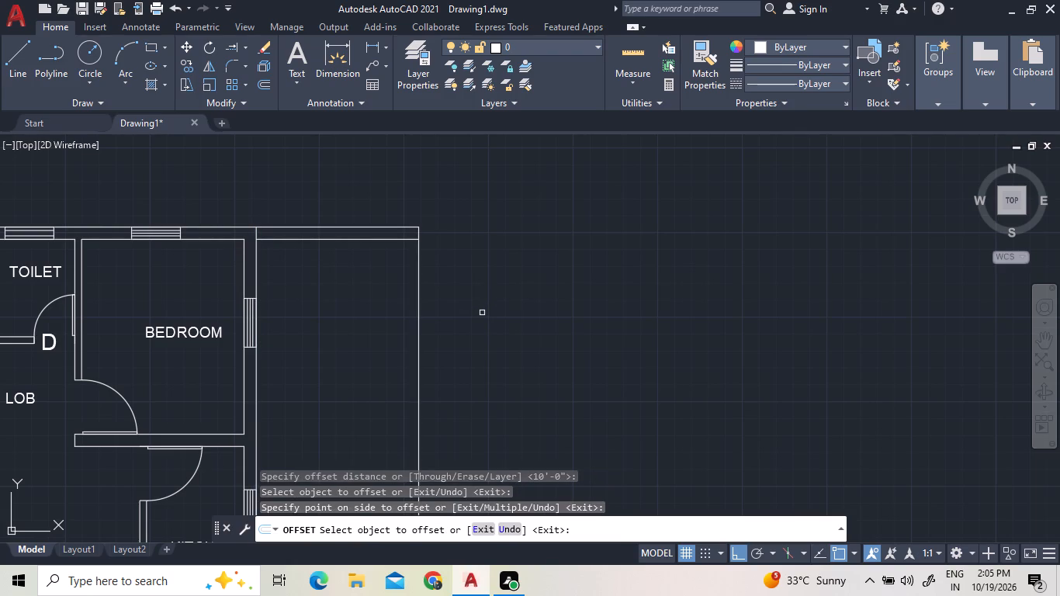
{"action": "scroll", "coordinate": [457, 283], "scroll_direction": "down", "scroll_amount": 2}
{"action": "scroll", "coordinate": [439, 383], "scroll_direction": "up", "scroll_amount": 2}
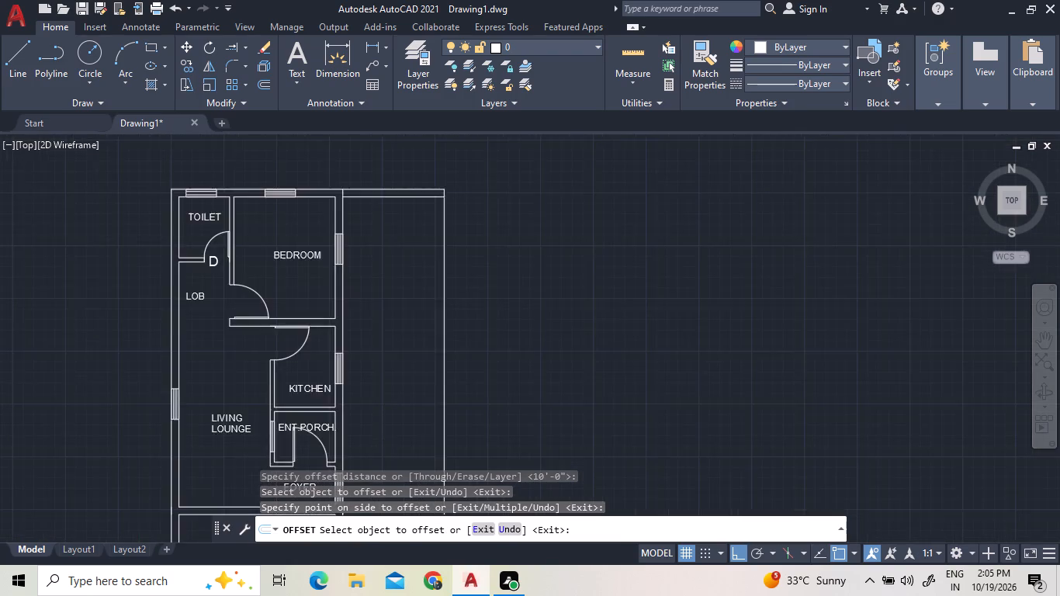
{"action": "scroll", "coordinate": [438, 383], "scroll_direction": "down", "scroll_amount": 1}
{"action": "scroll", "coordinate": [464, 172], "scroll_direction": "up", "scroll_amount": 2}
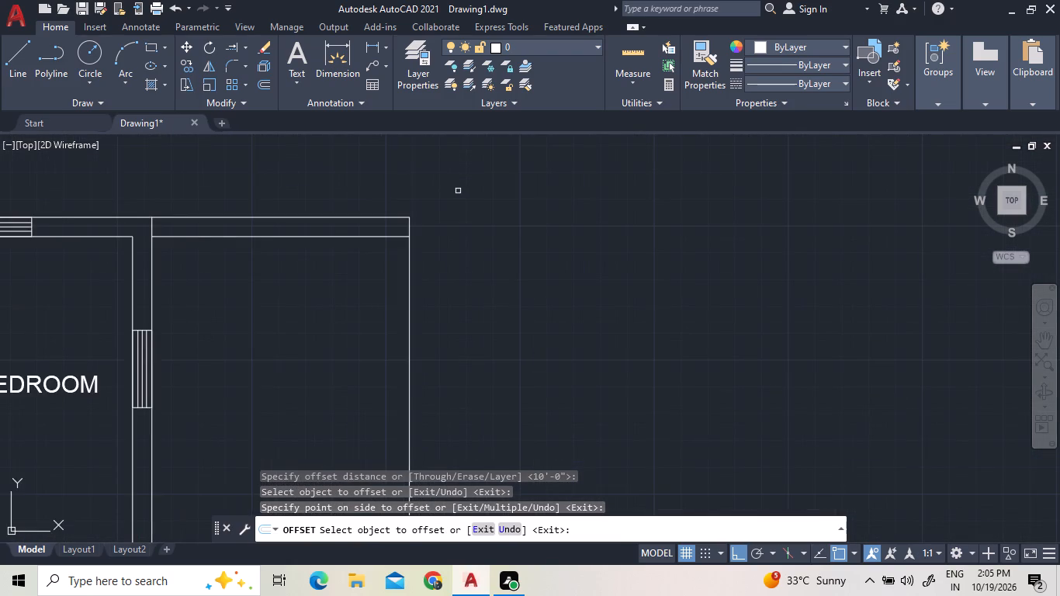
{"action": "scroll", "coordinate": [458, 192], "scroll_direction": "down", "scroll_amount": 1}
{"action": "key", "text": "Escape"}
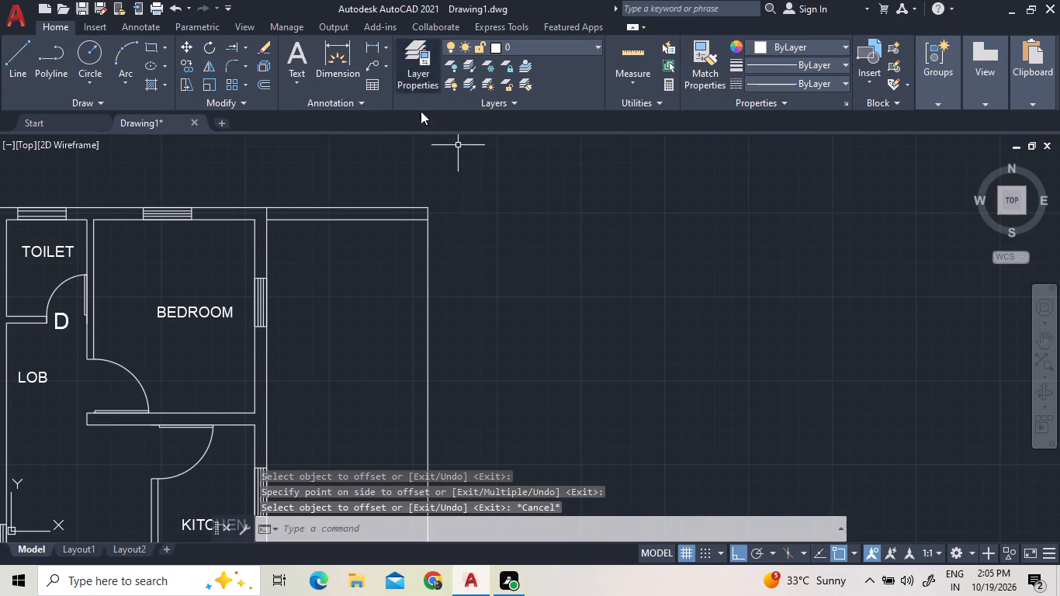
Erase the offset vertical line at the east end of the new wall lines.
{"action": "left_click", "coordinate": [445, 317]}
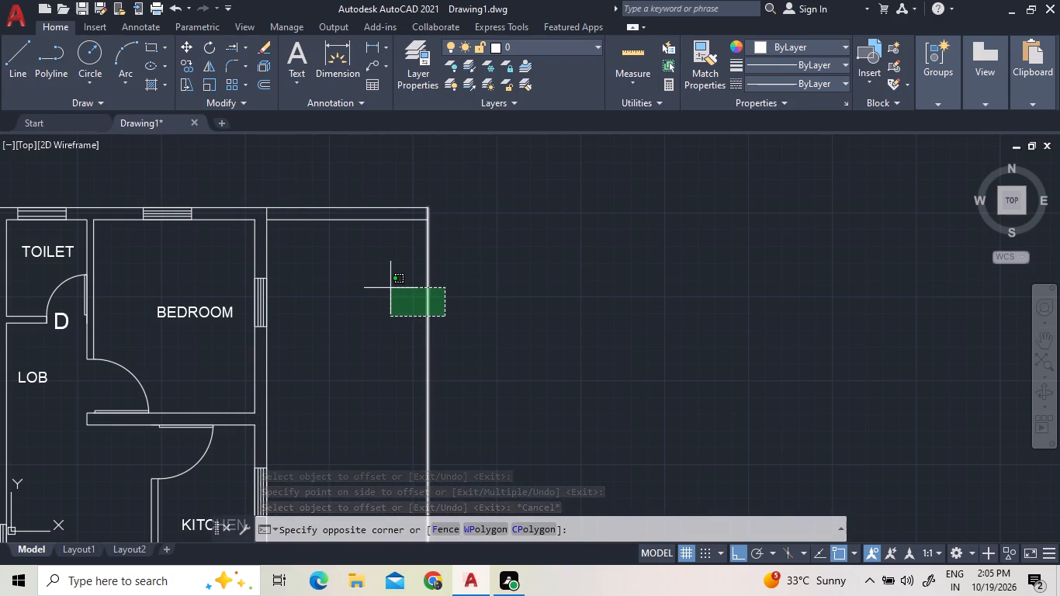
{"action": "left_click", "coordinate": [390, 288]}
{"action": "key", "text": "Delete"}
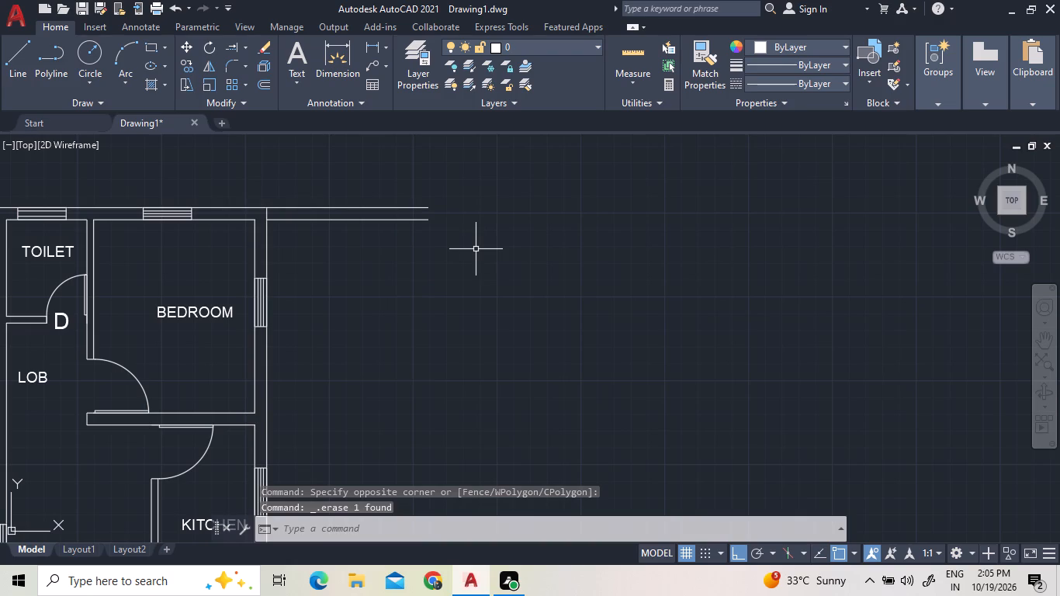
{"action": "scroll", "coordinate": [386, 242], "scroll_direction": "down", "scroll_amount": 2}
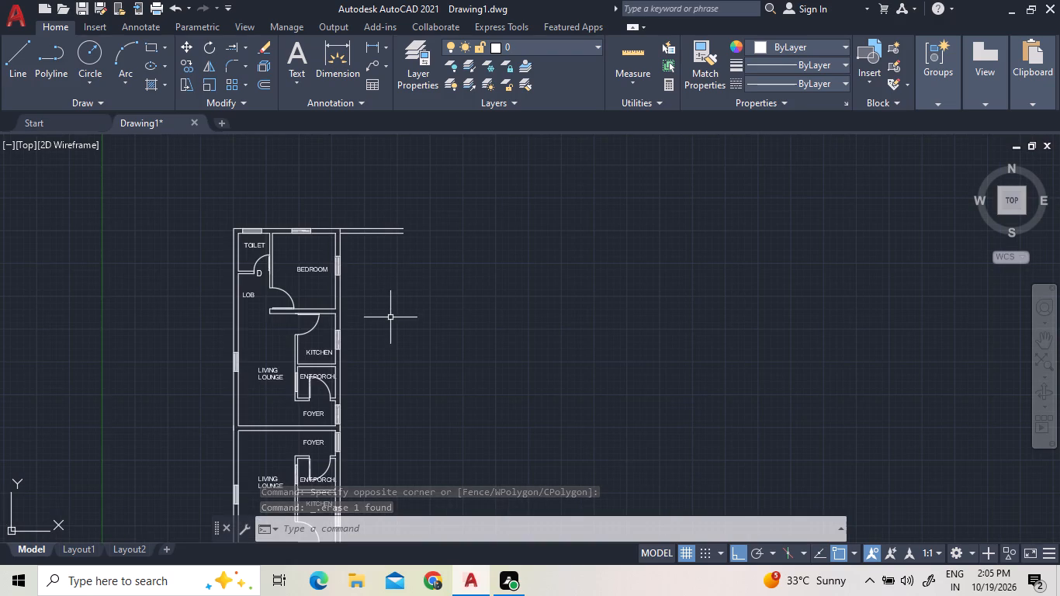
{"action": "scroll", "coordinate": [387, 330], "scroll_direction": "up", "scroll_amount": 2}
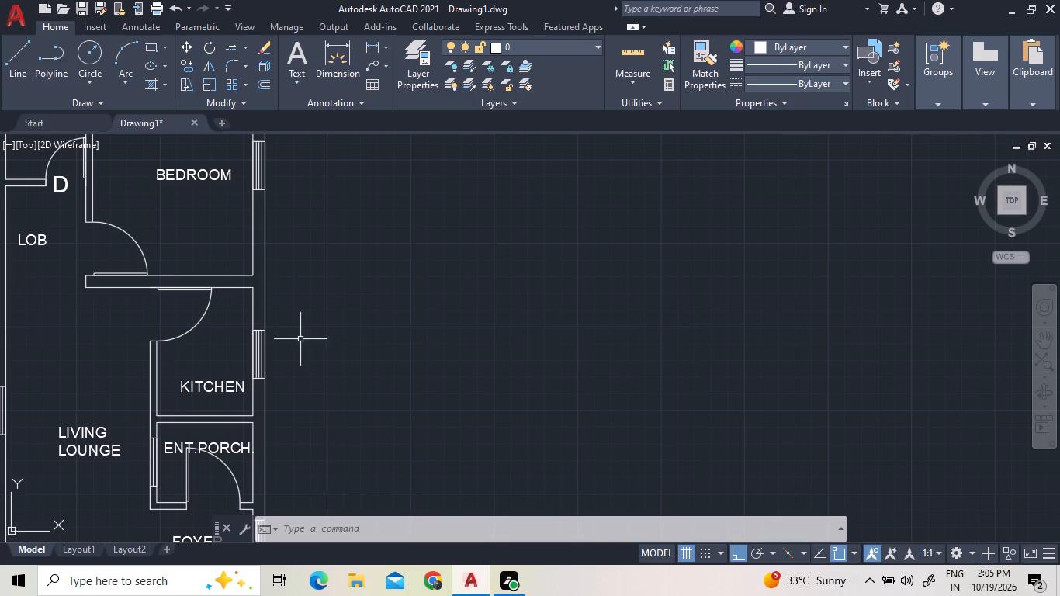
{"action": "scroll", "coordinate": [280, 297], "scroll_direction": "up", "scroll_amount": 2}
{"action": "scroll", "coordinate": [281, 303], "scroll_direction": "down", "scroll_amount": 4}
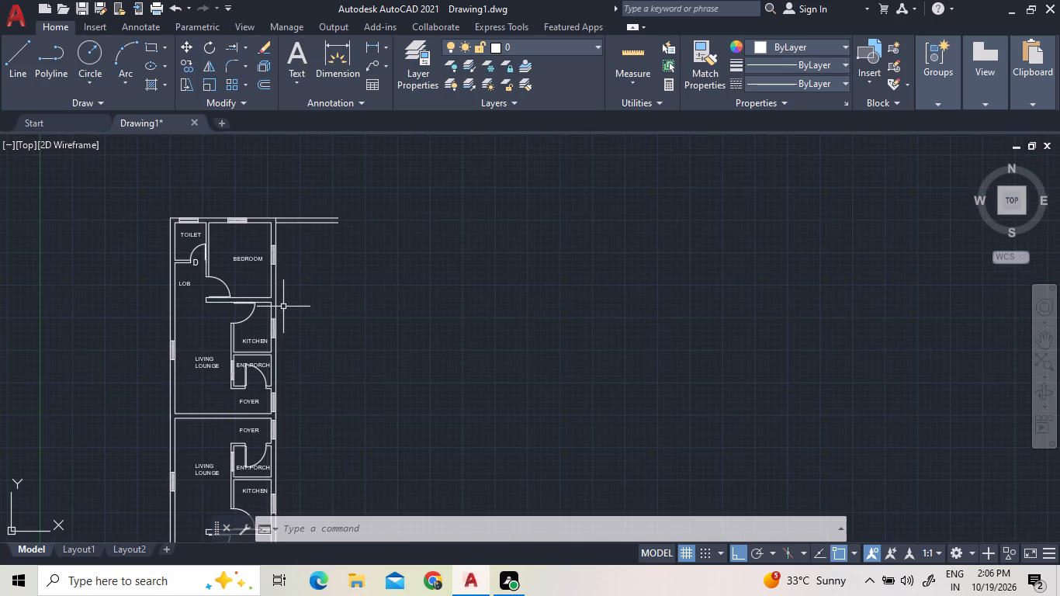
Draw a vertical line about 6'-8" long, about 5'-1" east of the northern unit's outer wall, beside the bedroom-kitchen wall.
{"action": "scroll", "coordinate": [277, 302], "scroll_direction": "up", "scroll_amount": 2}
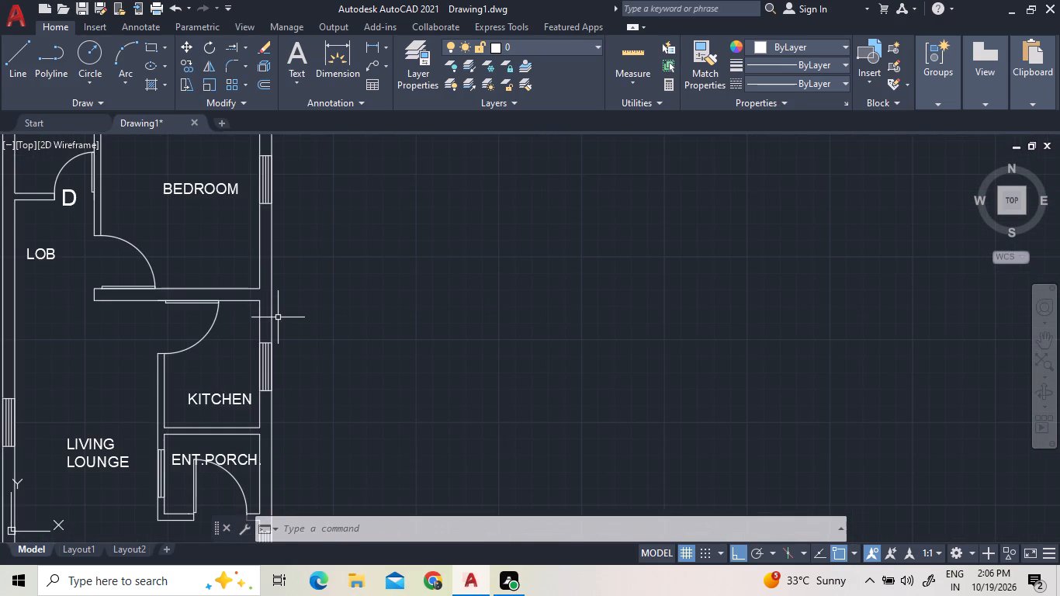
{"action": "scroll", "coordinate": [278, 317], "scroll_direction": "up", "scroll_amount": 1}
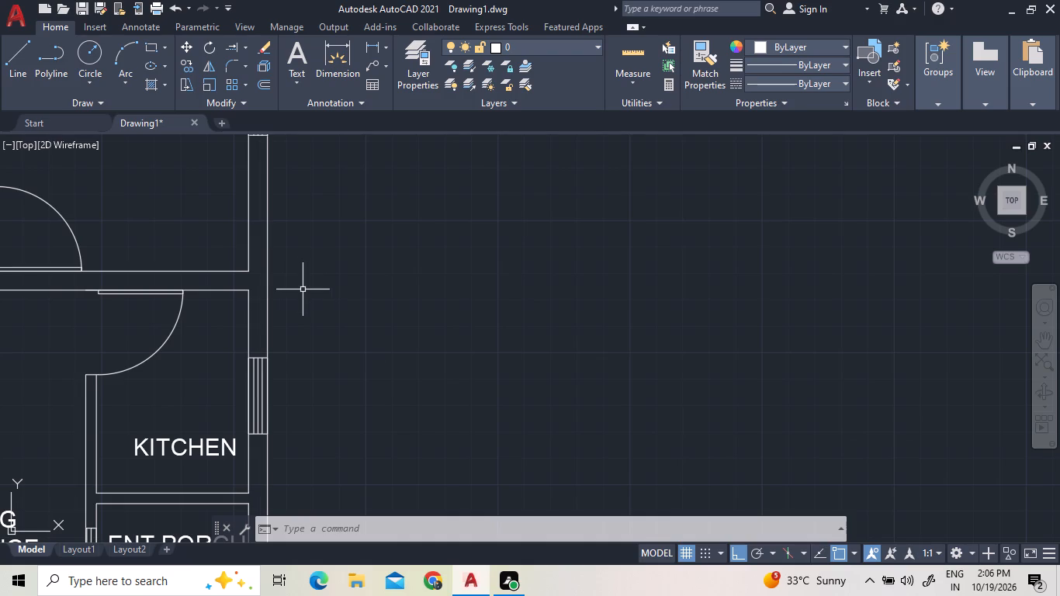
{"action": "left_click", "coordinate": [11, 69]}
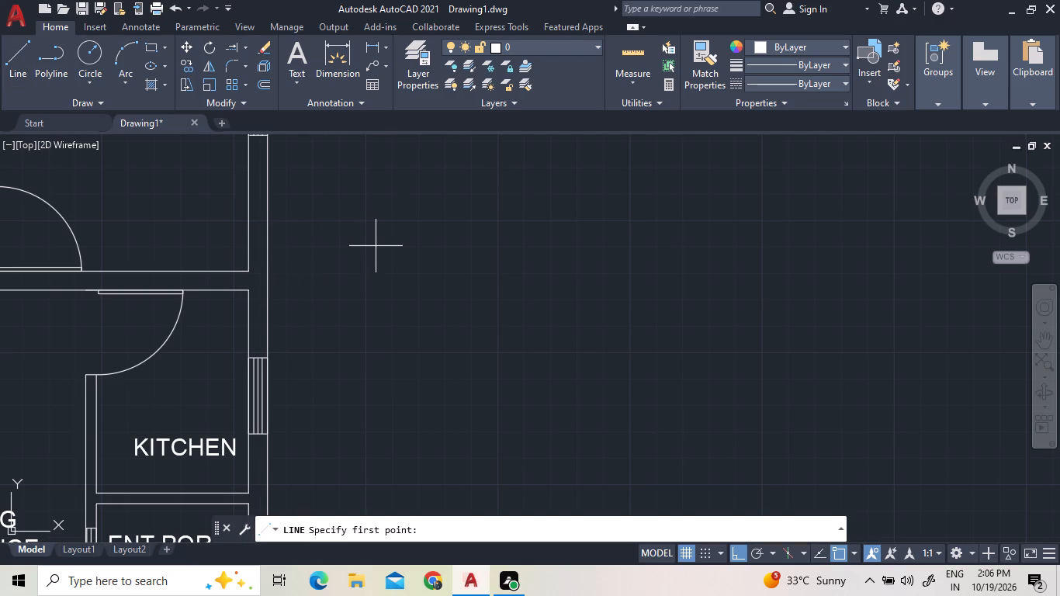
{"action": "left_click", "coordinate": [397, 220]}
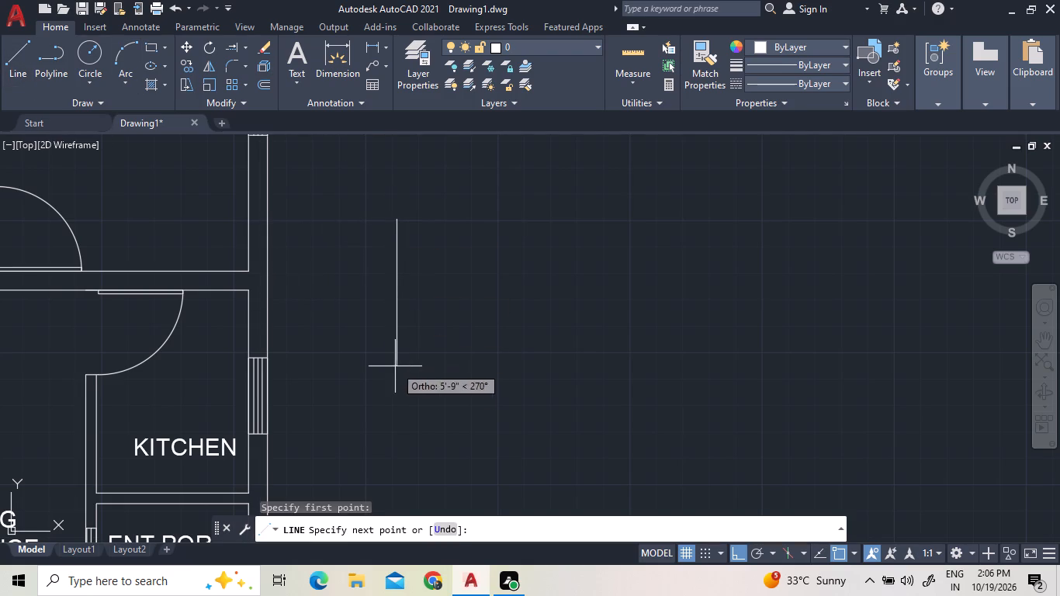
{"action": "left_click", "coordinate": [397, 389]}
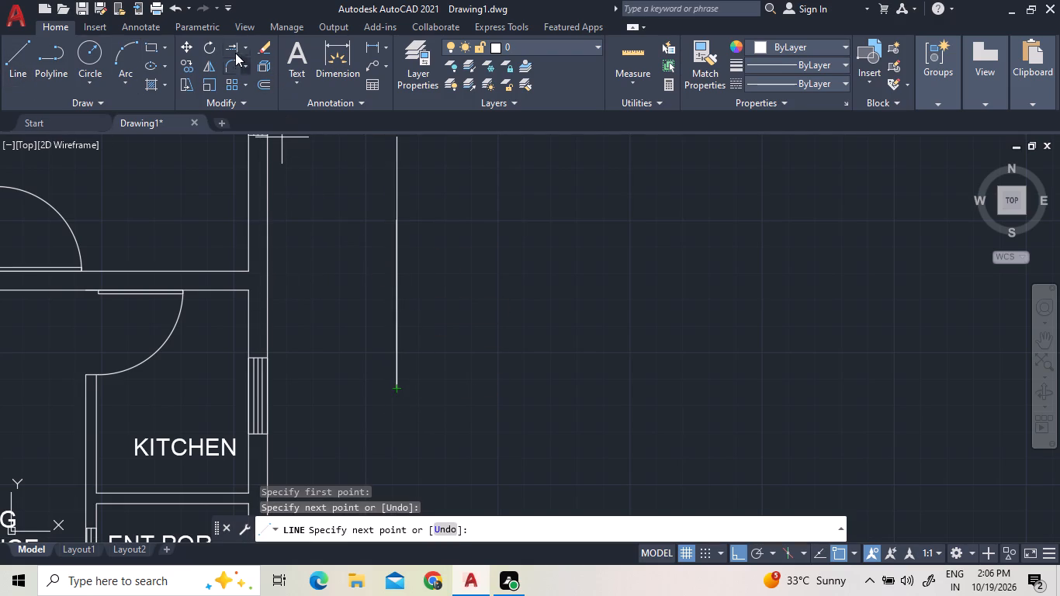
Extend both faces of the northern unit's bedroom-kitchen wall east to the new vertical line.
{"action": "left_click", "coordinate": [235, 43]}
{"action": "double_click", "coordinate": [231, 271]}
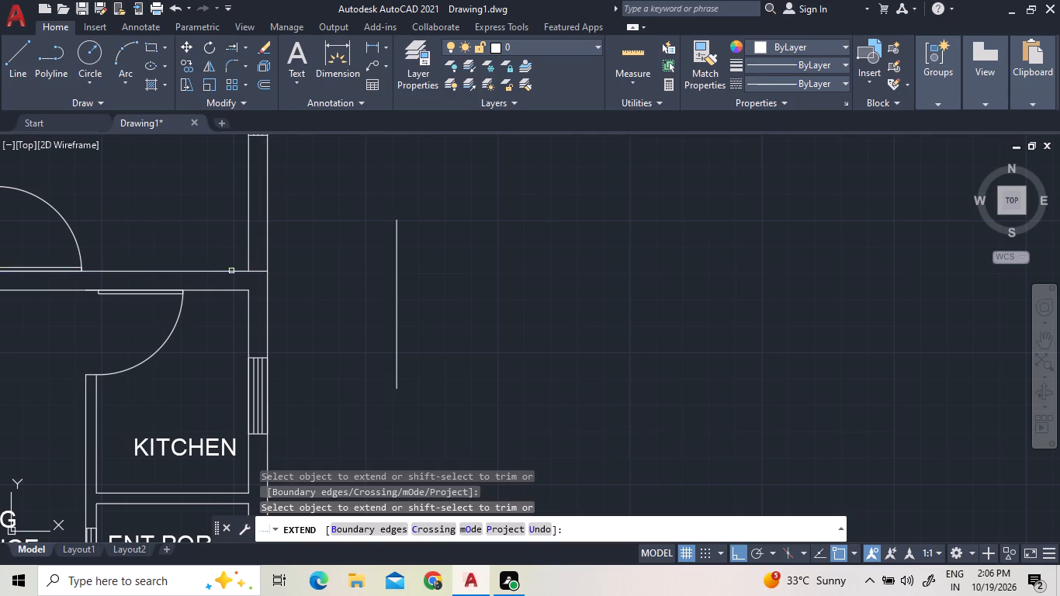
{"action": "double_click", "coordinate": [237, 289]}
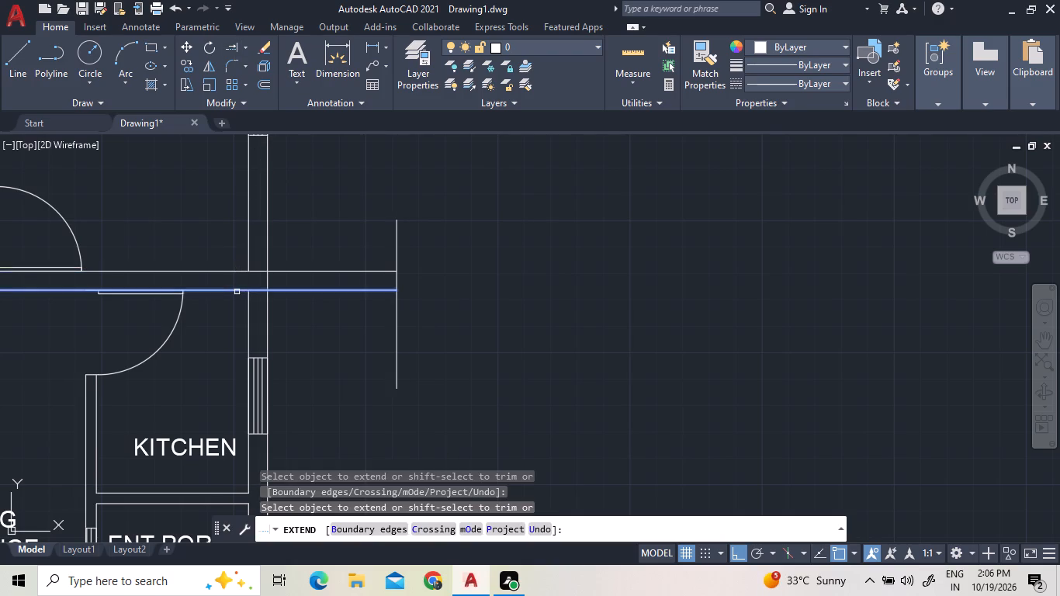
{"action": "left_click", "coordinate": [237, 292]}
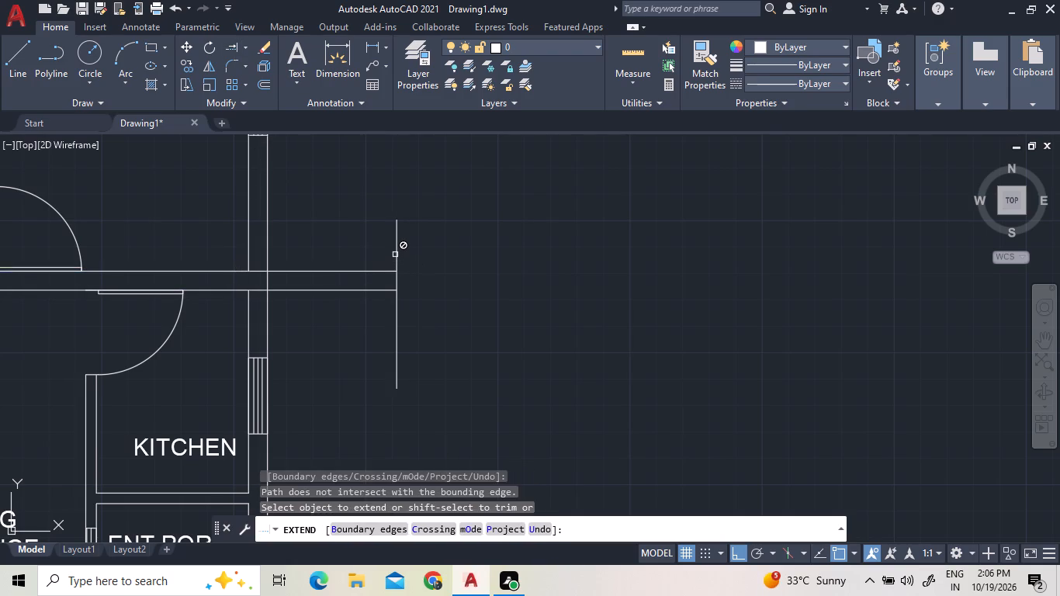
{"action": "right_click", "coordinate": [404, 260]}
{"action": "left_click", "coordinate": [414, 269]}
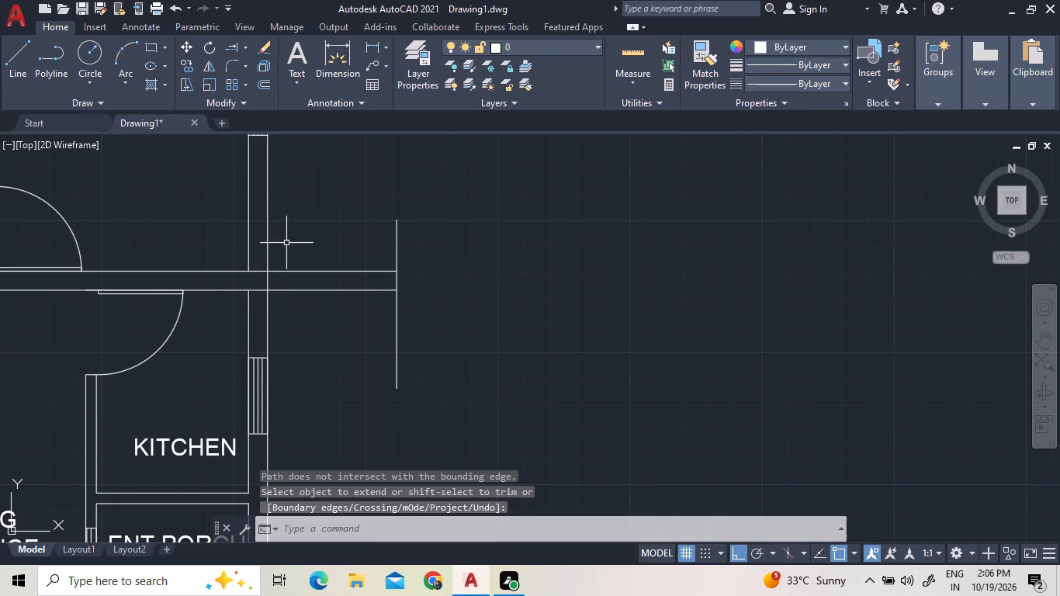
Trim the crossing line segments where the extended bedroom-kitchen wall passes through the east outer wall.
{"action": "left_click", "coordinate": [249, 47]}
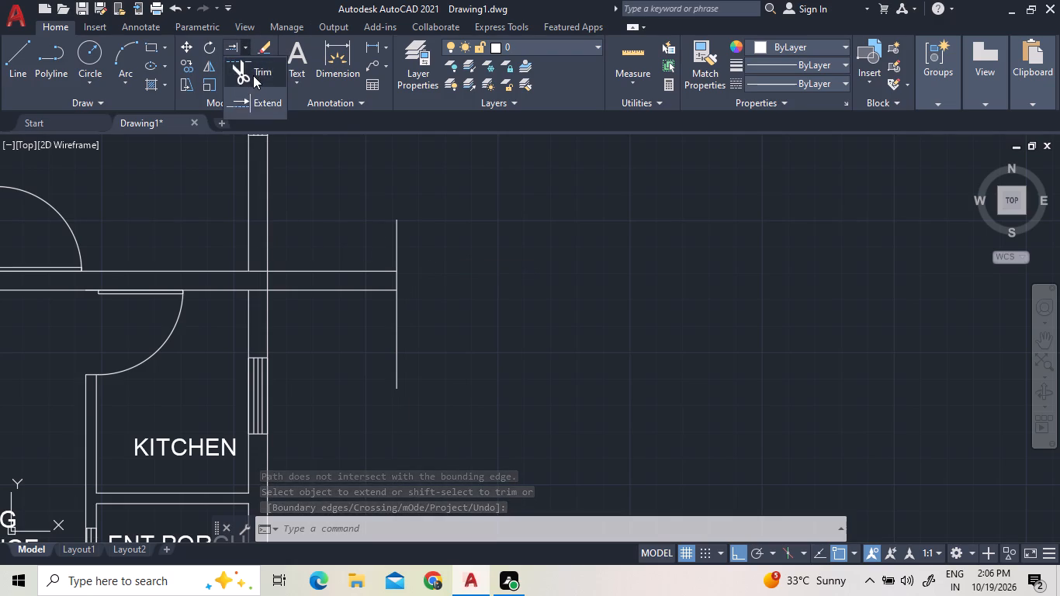
{"action": "left_click", "coordinate": [253, 75]}
{"action": "left_click", "coordinate": [261, 269]}
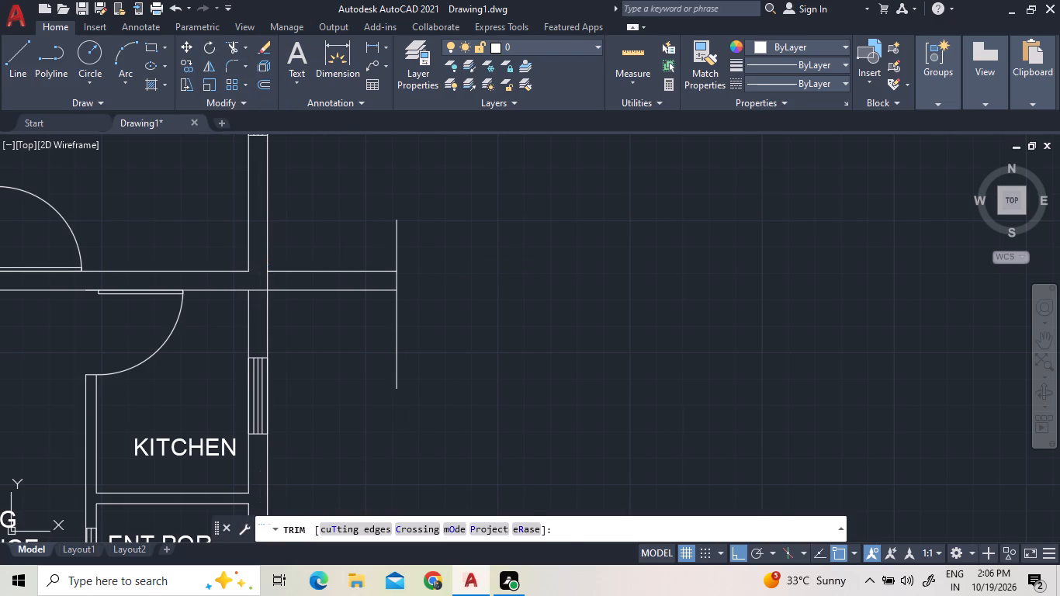
{"action": "left_click", "coordinate": [268, 277]}
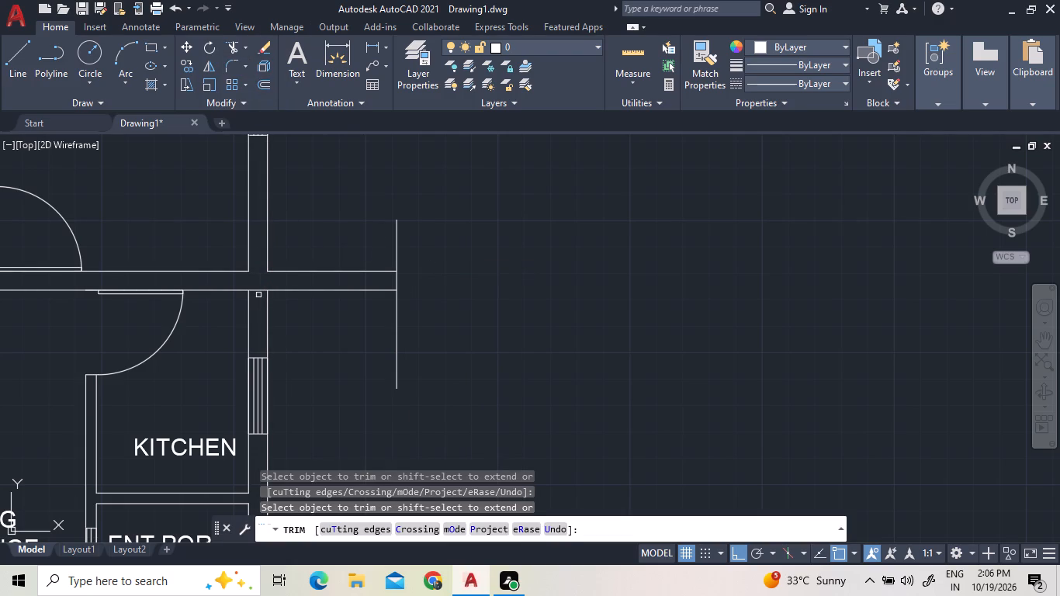
{"action": "left_click", "coordinate": [258, 292]}
{"action": "right_click", "coordinate": [344, 239]}
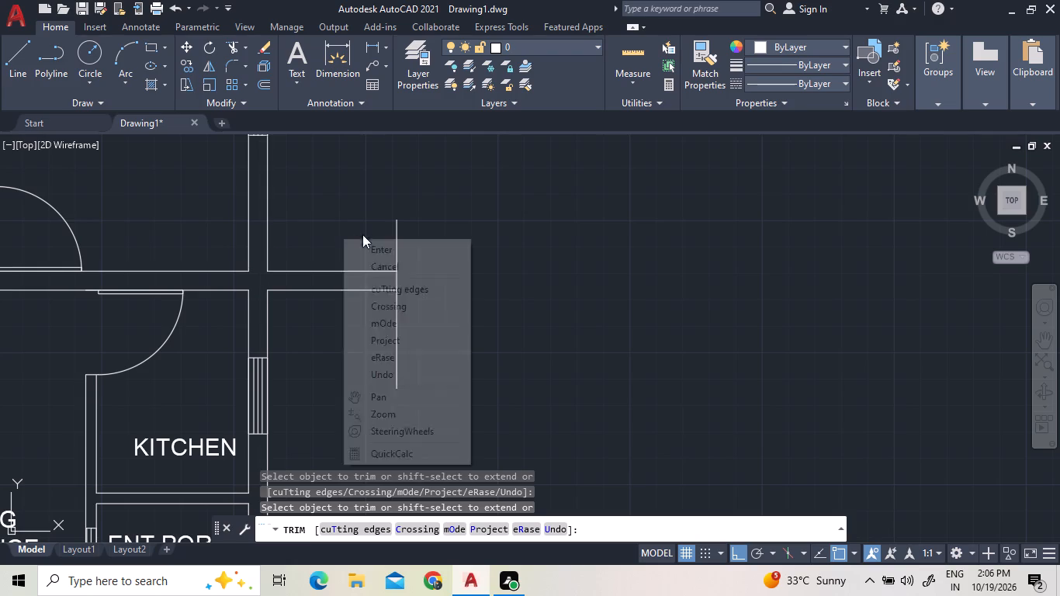
{"action": "left_click", "coordinate": [382, 248]}
Quick-measure the distance between the northern unit's outer east wall and the new vertical line.
{"action": "scroll", "coordinate": [313, 343], "scroll_direction": "down", "scroll_amount": 2}
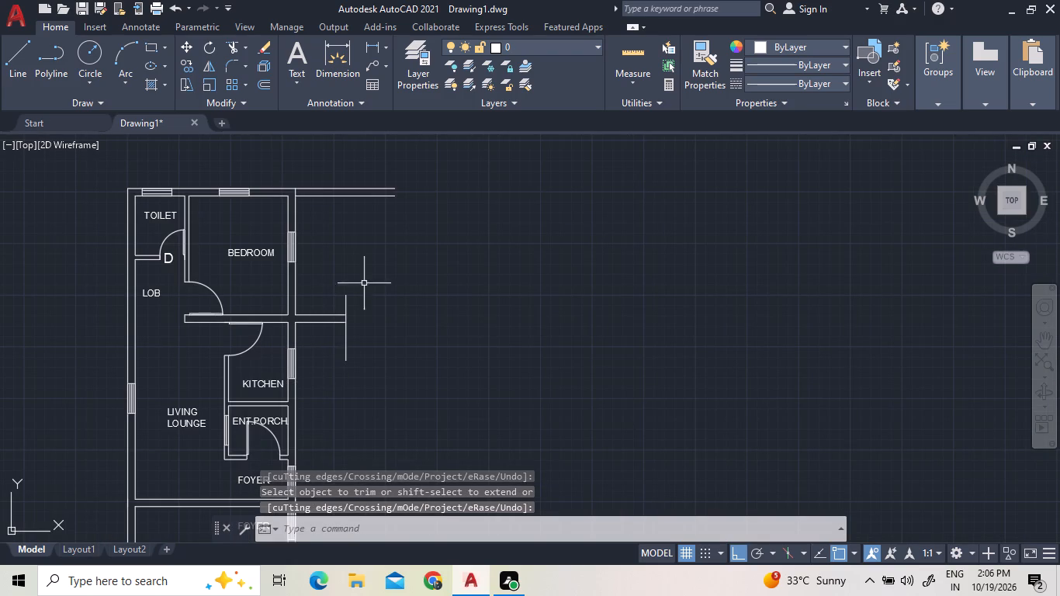
{"action": "left_click", "coordinate": [629, 46]}
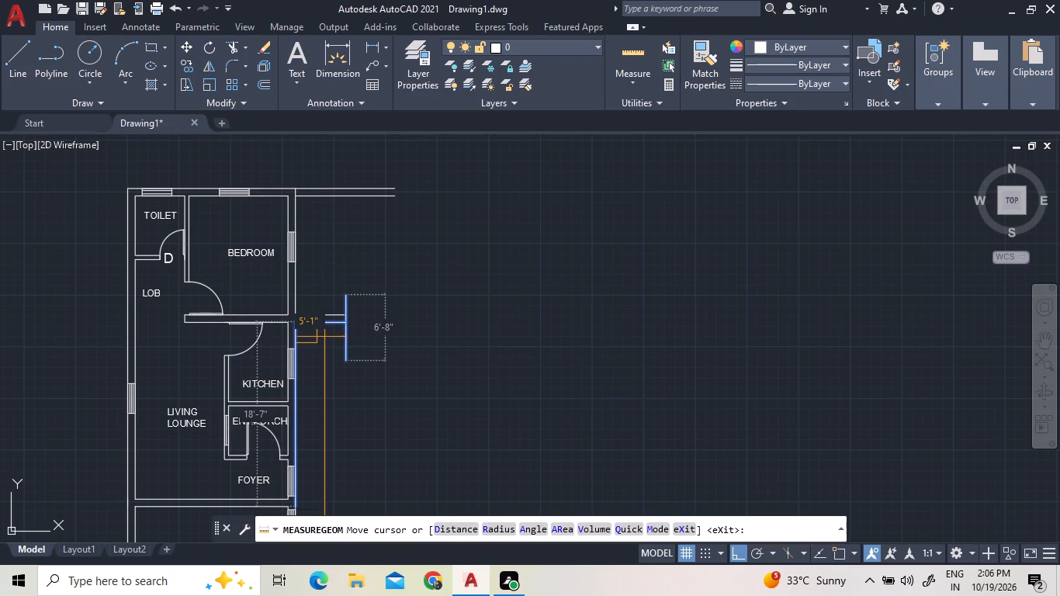
{"action": "scroll", "coordinate": [323, 338], "scroll_direction": "up", "scroll_amount": 2}
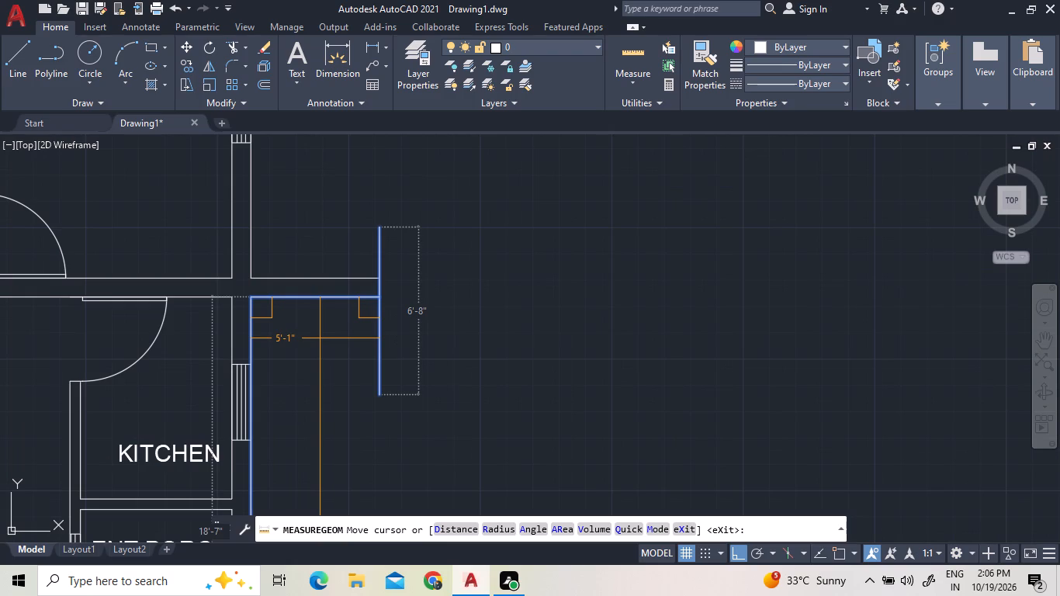
{"action": "left_click", "coordinate": [320, 338]}
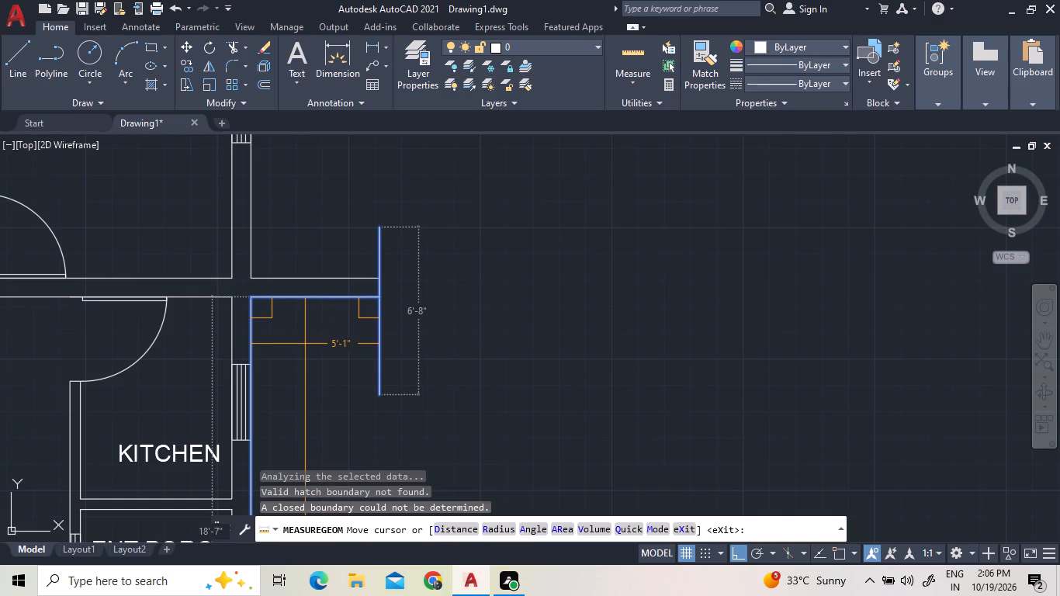
{"action": "key", "text": "Escape"}
Move the vertical line 3' west, toward the northern unit's outer wall.
{"action": "left_click", "coordinate": [389, 325]}
{"action": "left_click", "coordinate": [370, 314]}
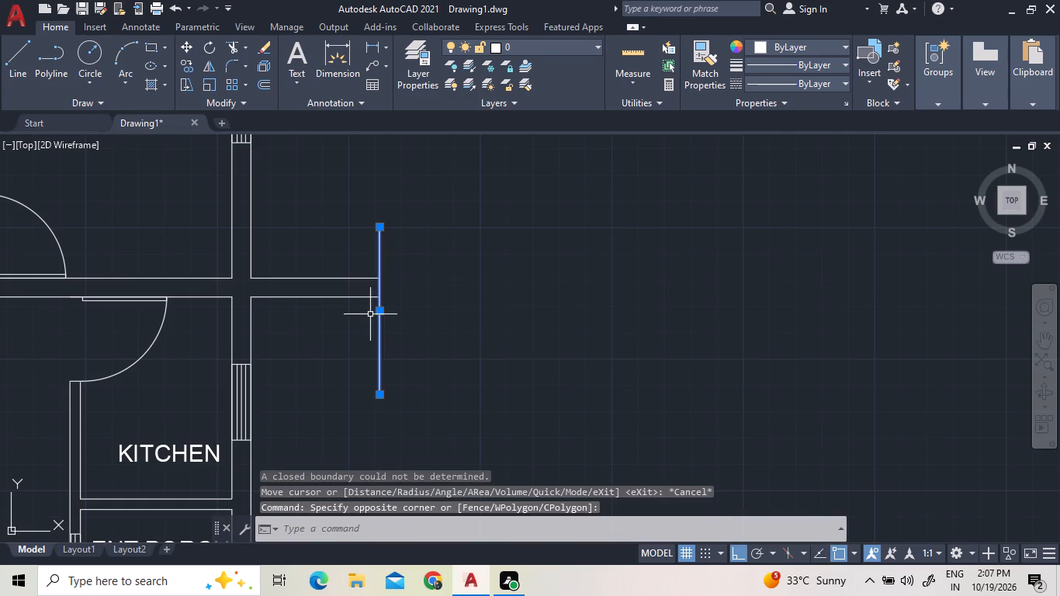
{"action": "right_click", "coordinate": [370, 314]}
{"action": "left_click", "coordinate": [401, 300]}
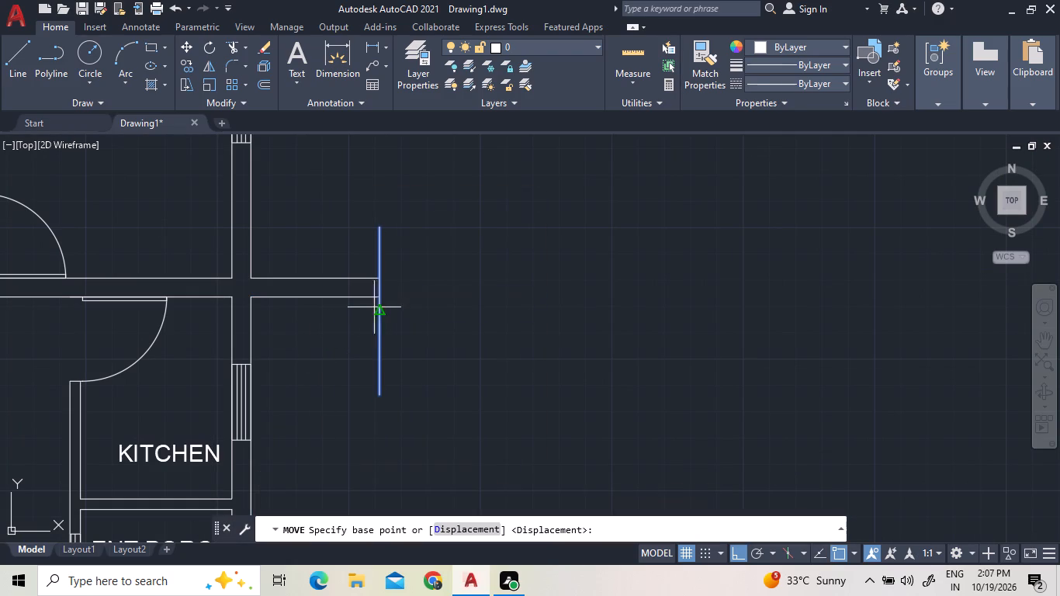
{"action": "left_click", "coordinate": [378, 296]}
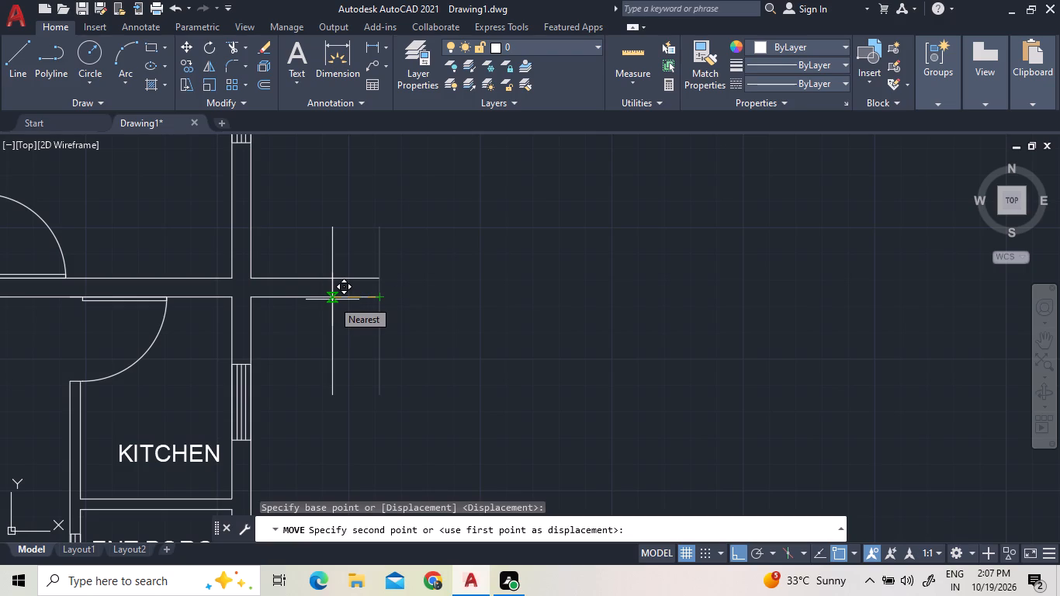
{"action": "type", "text": "3'"}
{"action": "key", "text": "Return"}
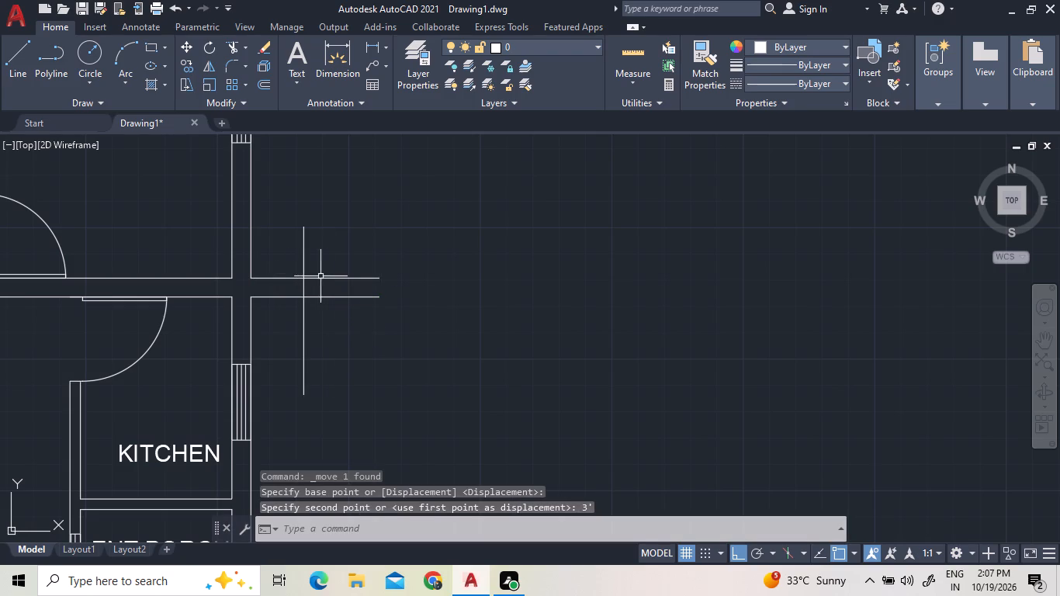
Move the vertical line 1' east along the extended wall lines.
{"action": "left_click", "coordinate": [304, 284]}
{"action": "right_click", "coordinate": [304, 284]}
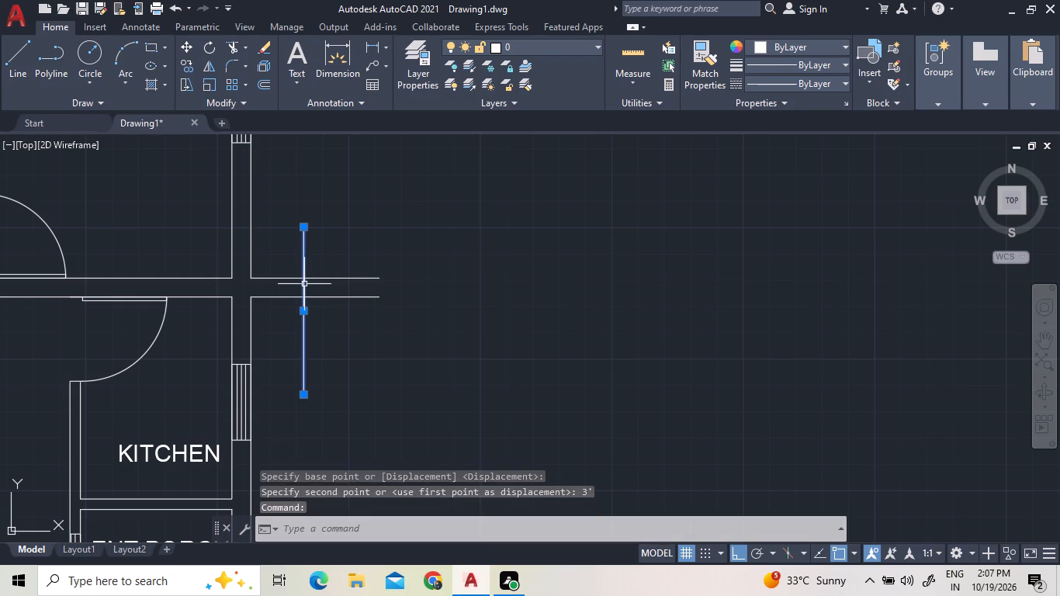
{"action": "left_click", "coordinate": [327, 293]}
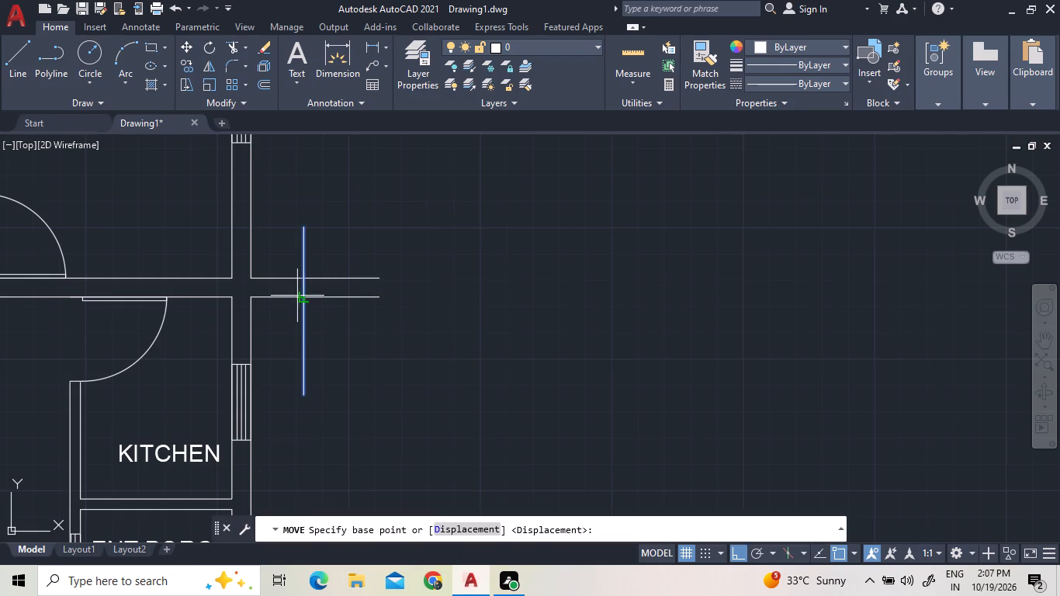
{"action": "left_click", "coordinate": [303, 295]}
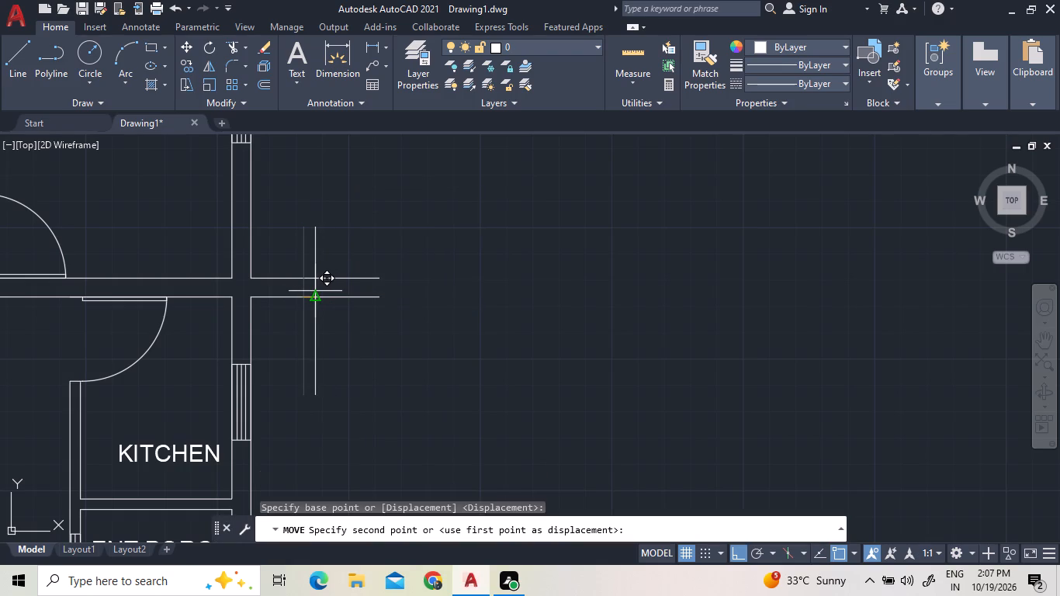
{"action": "type", "text": "1';"}
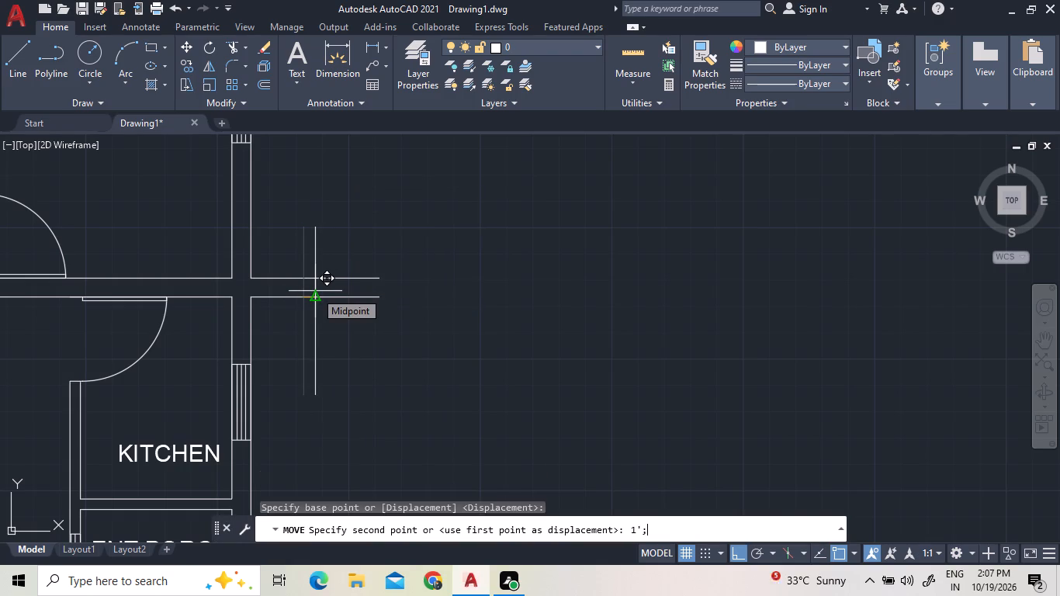
{"action": "key", "text": "BackSpace"}
{"action": "key", "text": "Return"}
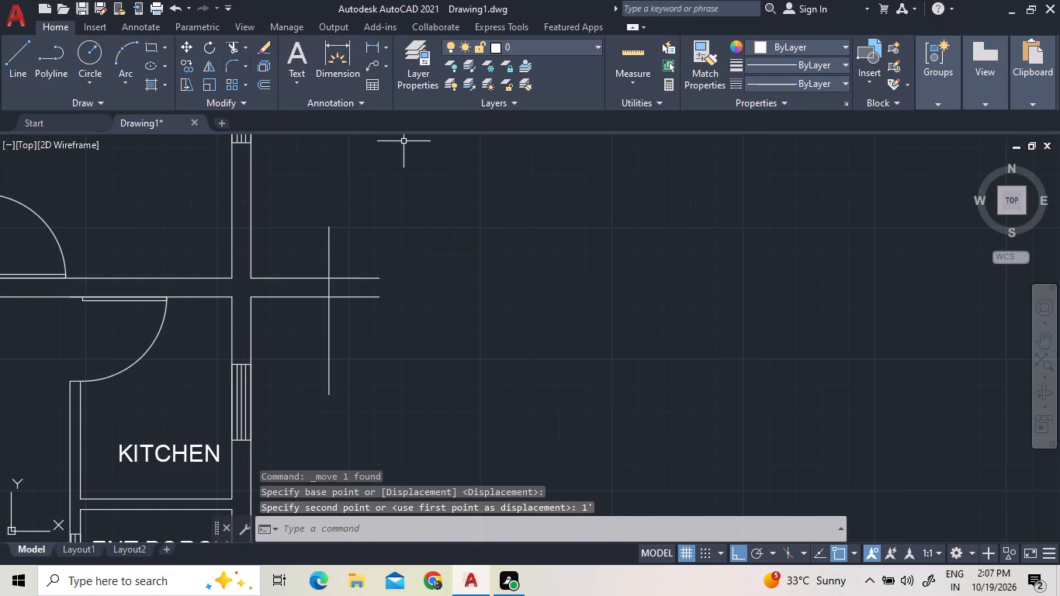
Quick-measure the distance from the northern unit's outer east wall to the moved vertical line.
{"action": "left_click", "coordinate": [634, 54]}
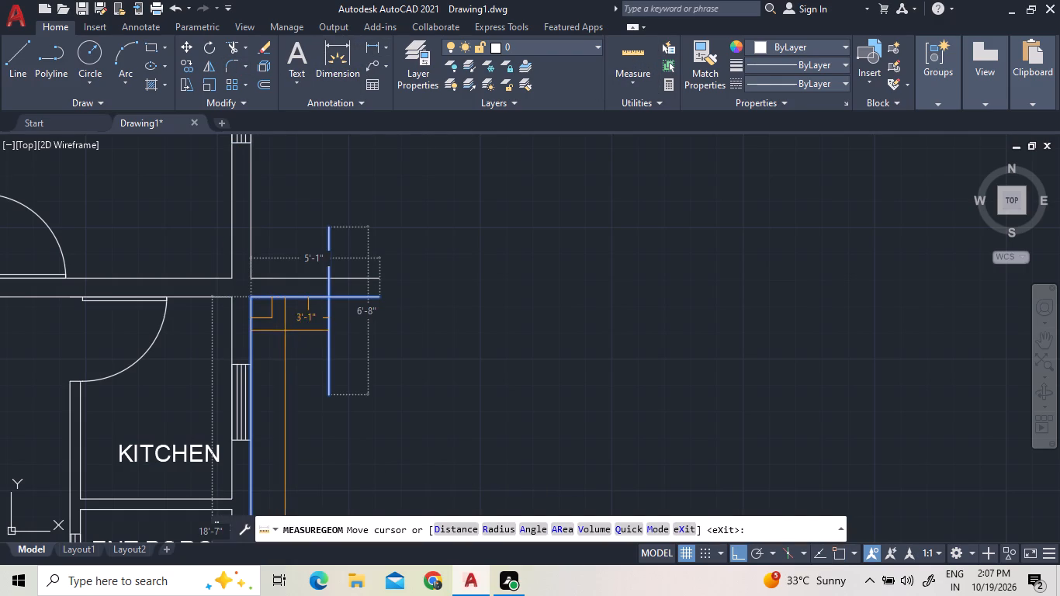
{"action": "key", "text": "Escape"}
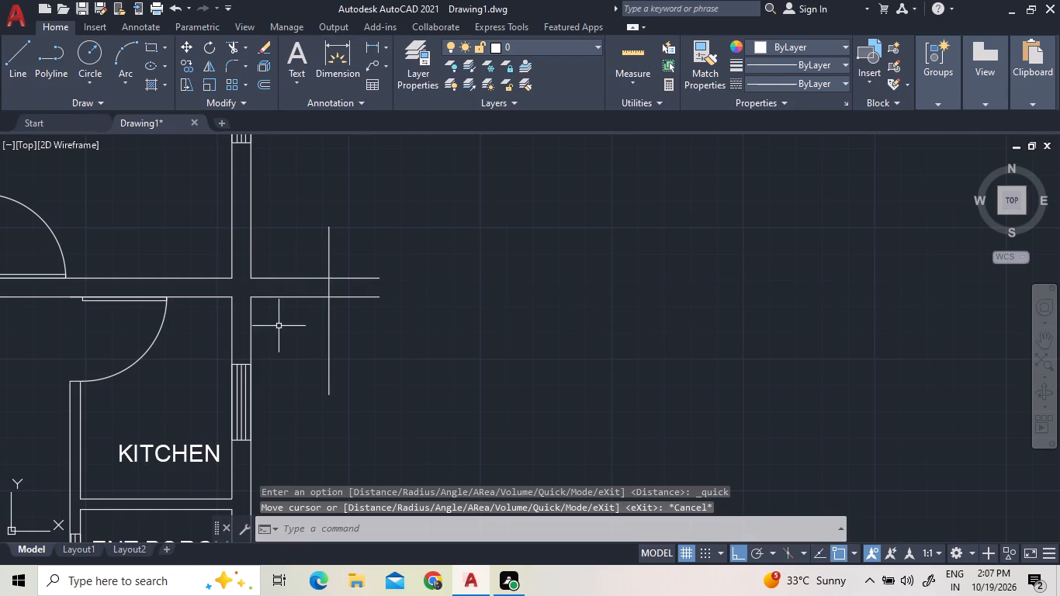
Extend the upper line of the southern unit's kitchen–bedroom wall east to the outer wall line.
{"action": "scroll", "coordinate": [279, 326], "scroll_direction": "down", "scroll_amount": 2}
{"action": "scroll", "coordinate": [290, 389], "scroll_direction": "down", "scroll_amount": 2}
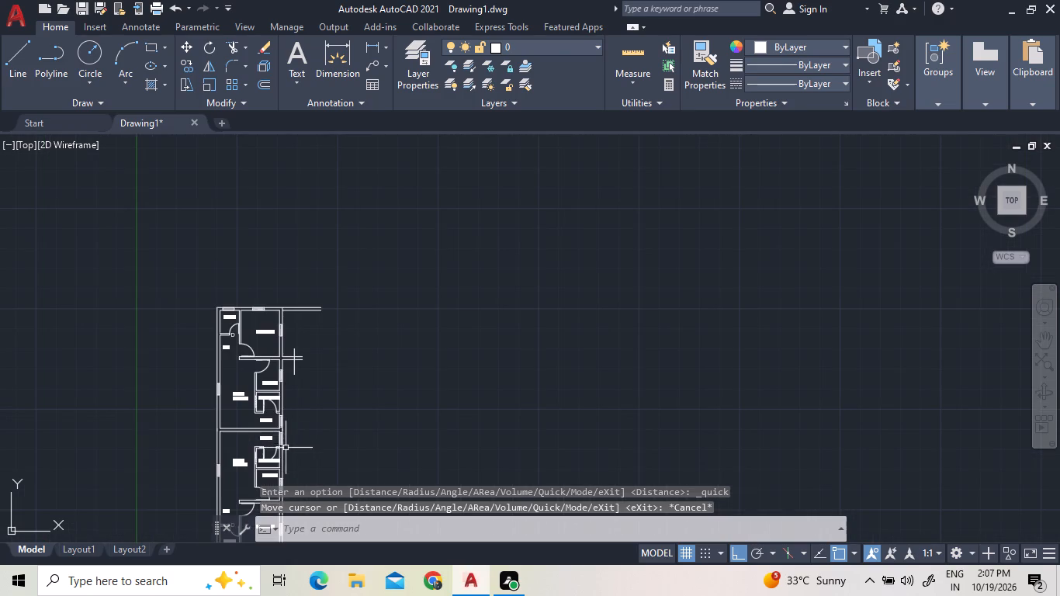
{"action": "scroll", "coordinate": [279, 420], "scroll_direction": "down", "scroll_amount": 1}
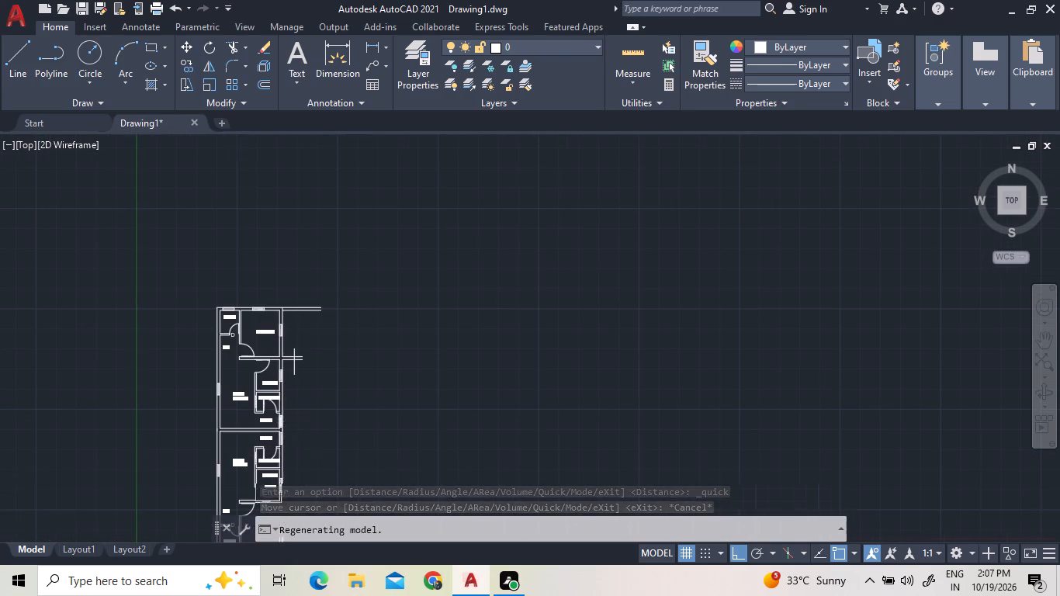
{"action": "scroll", "coordinate": [273, 487], "scroll_direction": "up", "scroll_amount": 4}
{"action": "scroll", "coordinate": [259, 300], "scroll_direction": "up", "scroll_amount": 2}
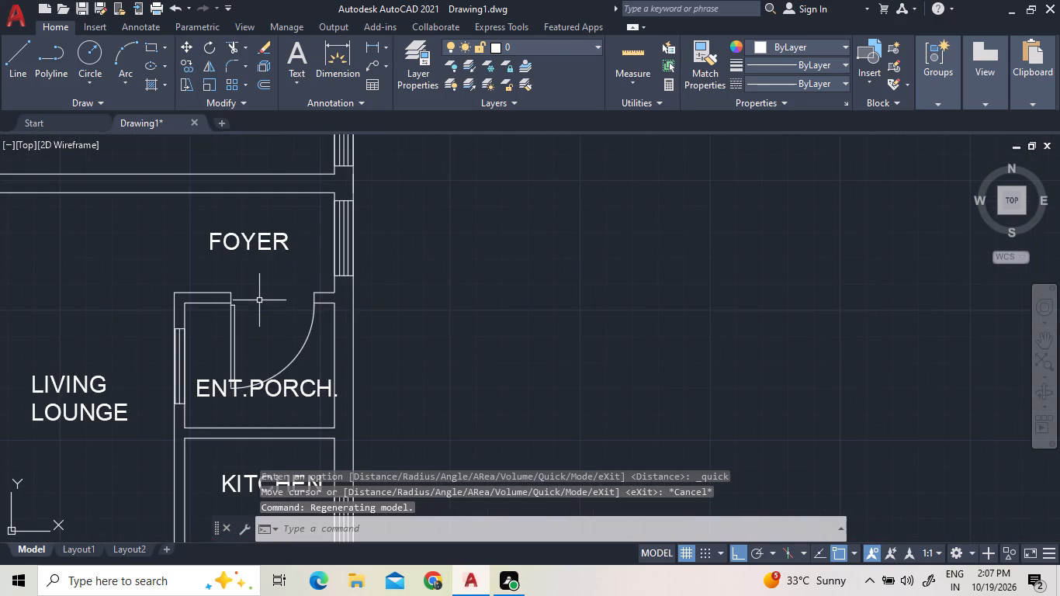
{"action": "scroll", "coordinate": [259, 300], "scroll_direction": "down", "scroll_amount": 2}
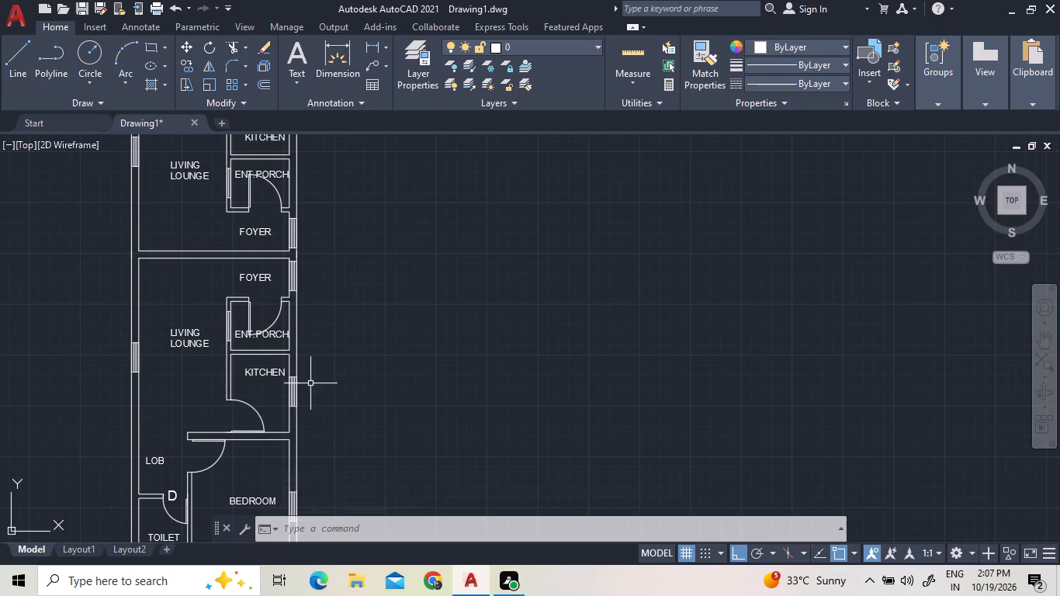
{"action": "left_click", "coordinate": [313, 428]}
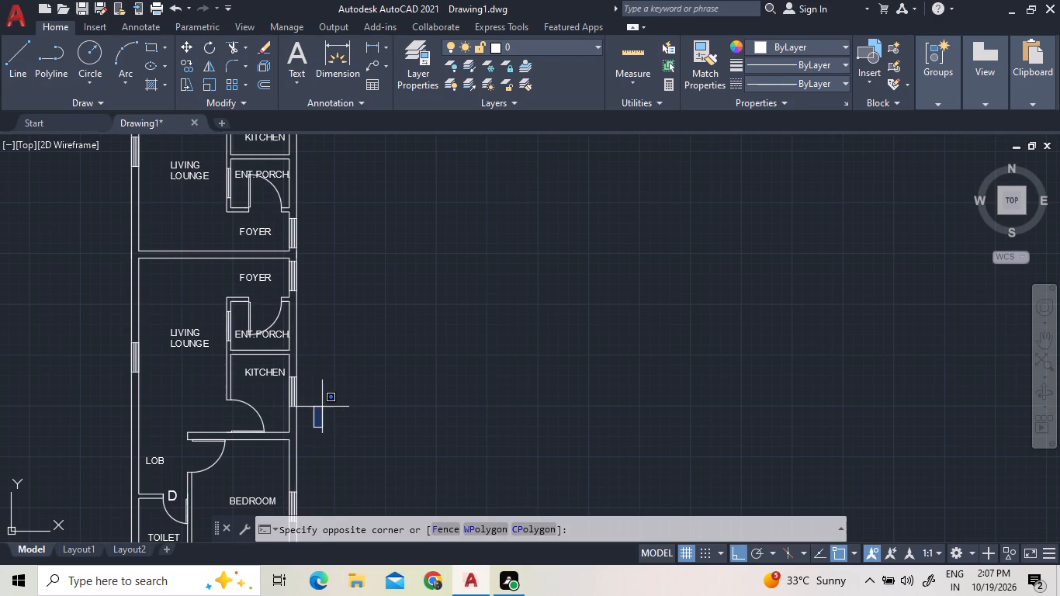
{"action": "left_click", "coordinate": [322, 407]}
{"action": "scroll", "coordinate": [294, 424], "scroll_direction": "up", "scroll_amount": 3}
{"action": "scroll", "coordinate": [302, 397], "scroll_direction": "down", "scroll_amount": 2}
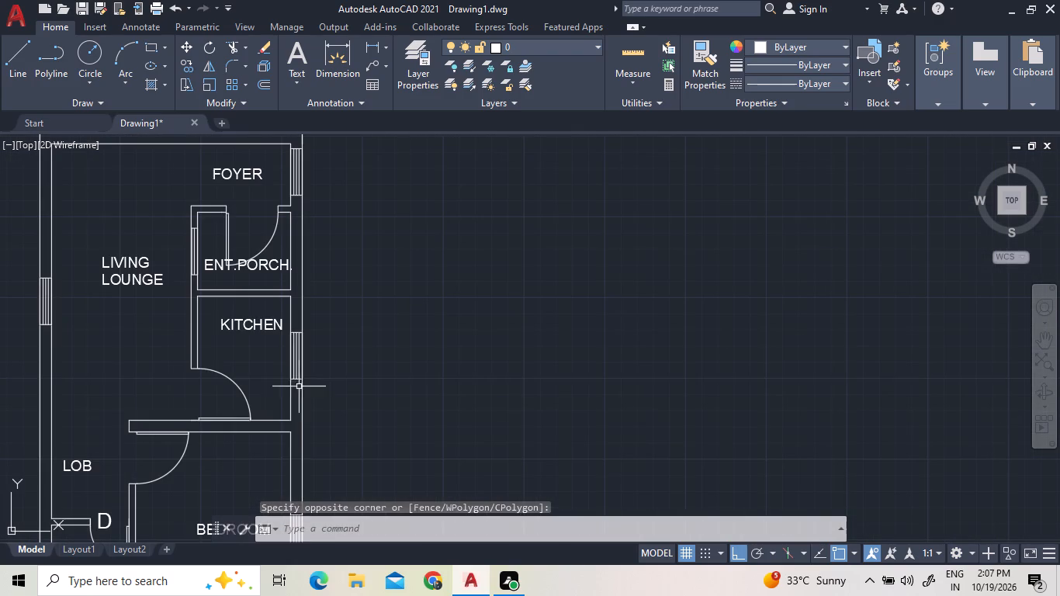
{"action": "left_click", "coordinate": [245, 48]}
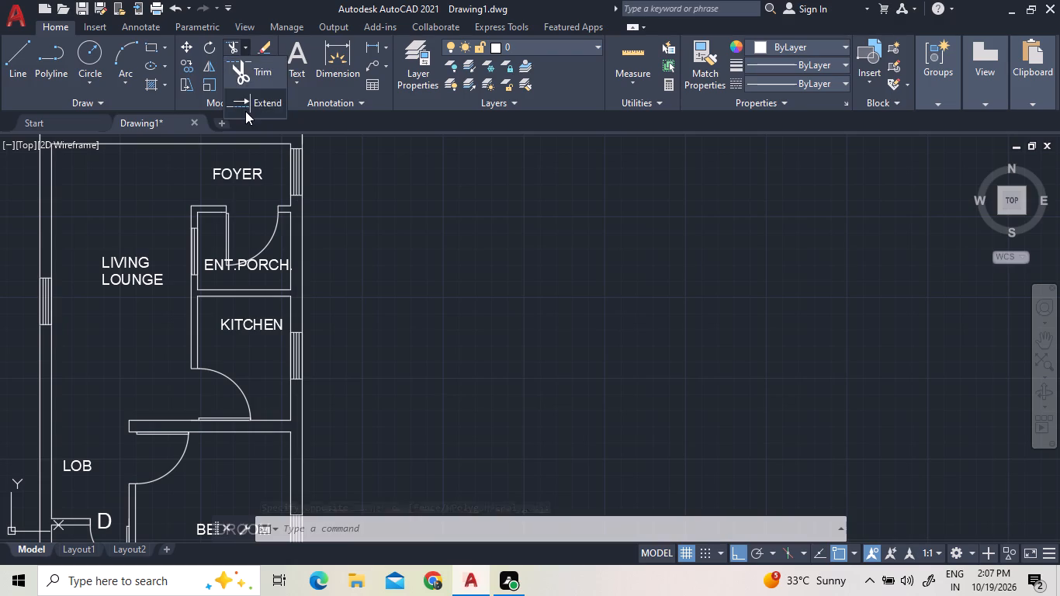
{"action": "left_click", "coordinate": [245, 111]}
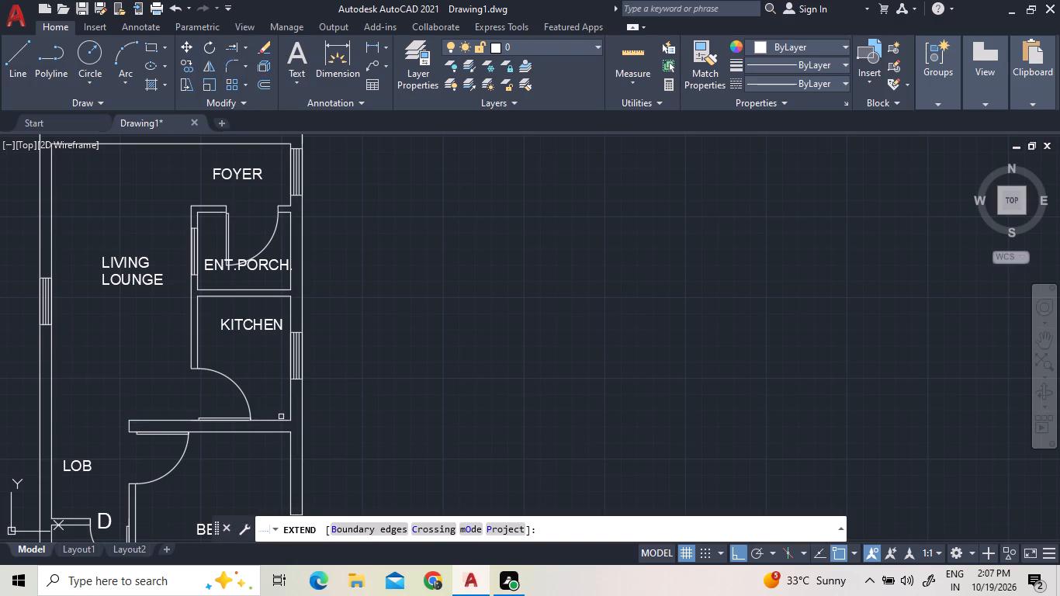
{"action": "left_click", "coordinate": [284, 420]}
{"action": "right_click", "coordinate": [370, 390]}
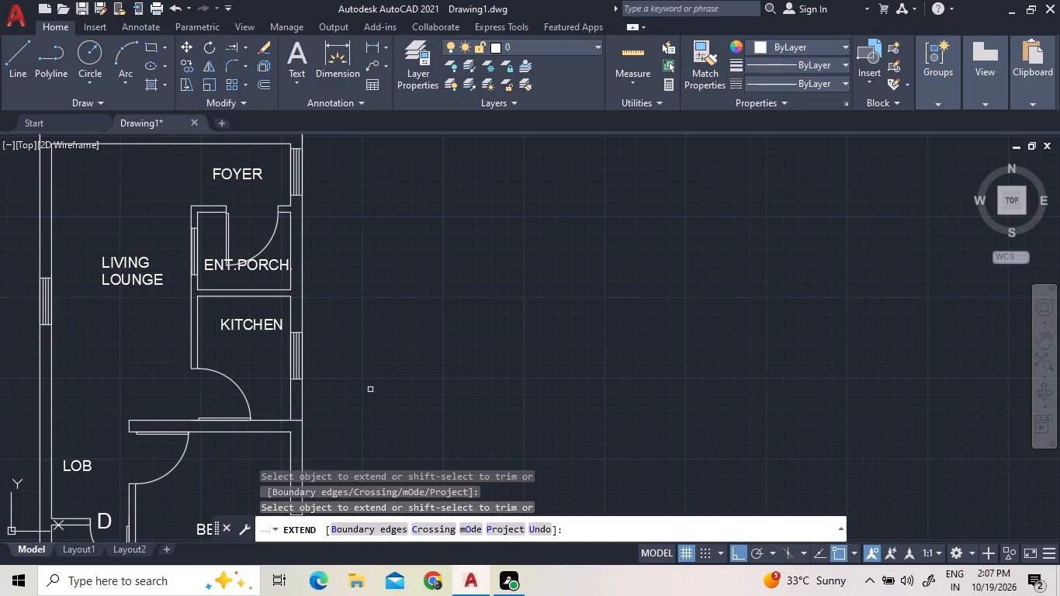
{"action": "left_click", "coordinate": [417, 191]}
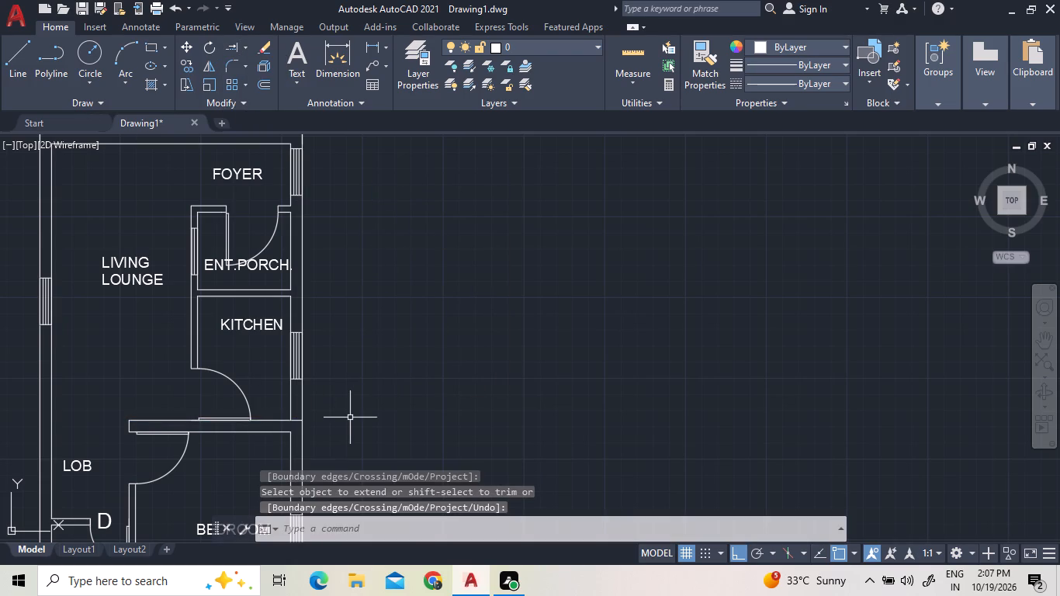
Break the southern unit's outer east wall line where it meets the upper line of the kitchen–bedroom wall.
{"action": "type", "text": "BRJ"}
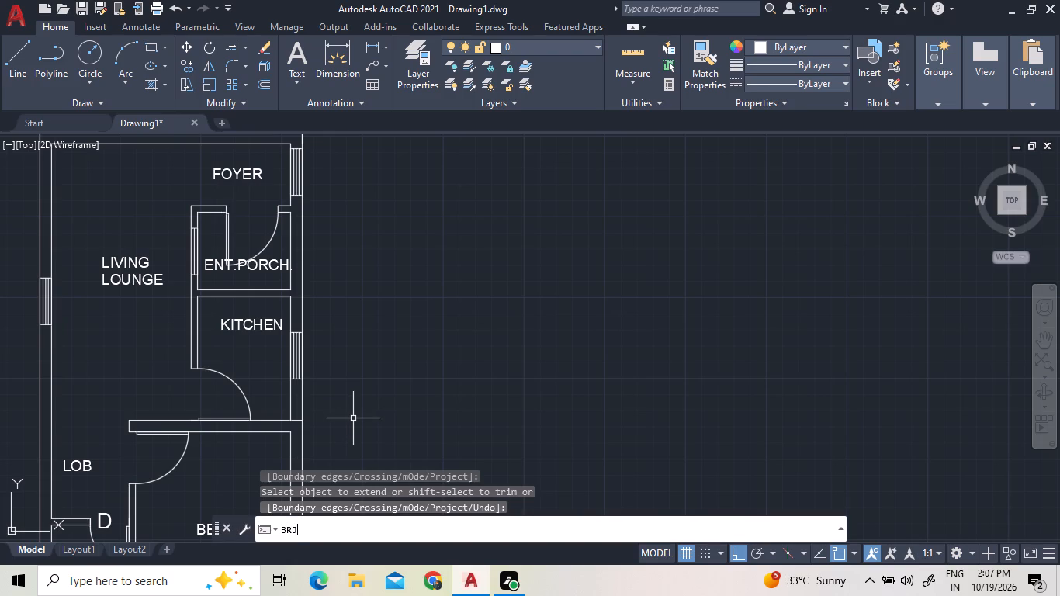
{"action": "key", "text": "Return"}
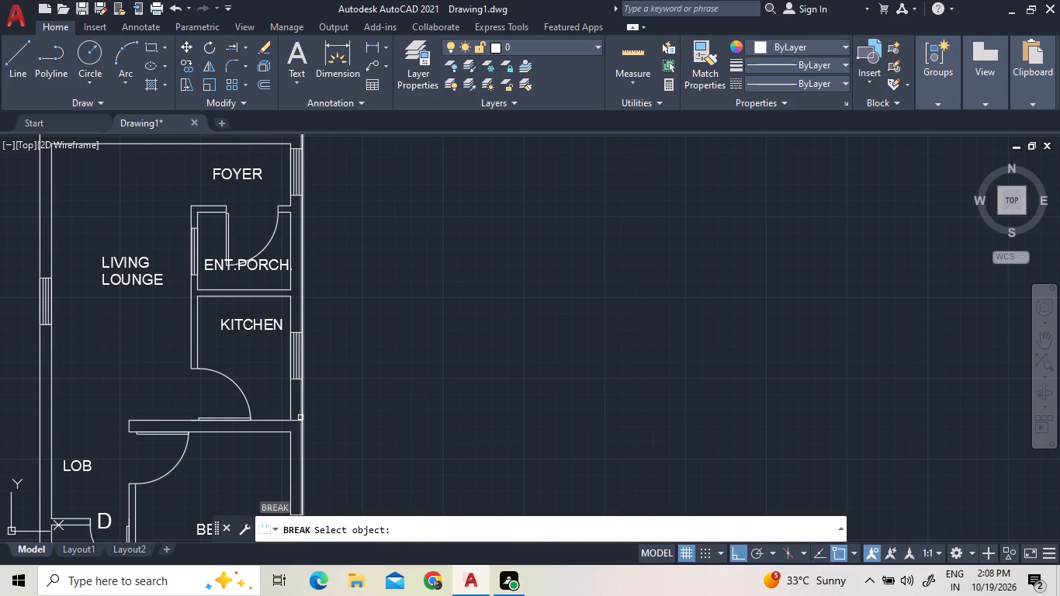
{"action": "left_click", "coordinate": [300, 418]}
{"action": "key", "text": "space"}
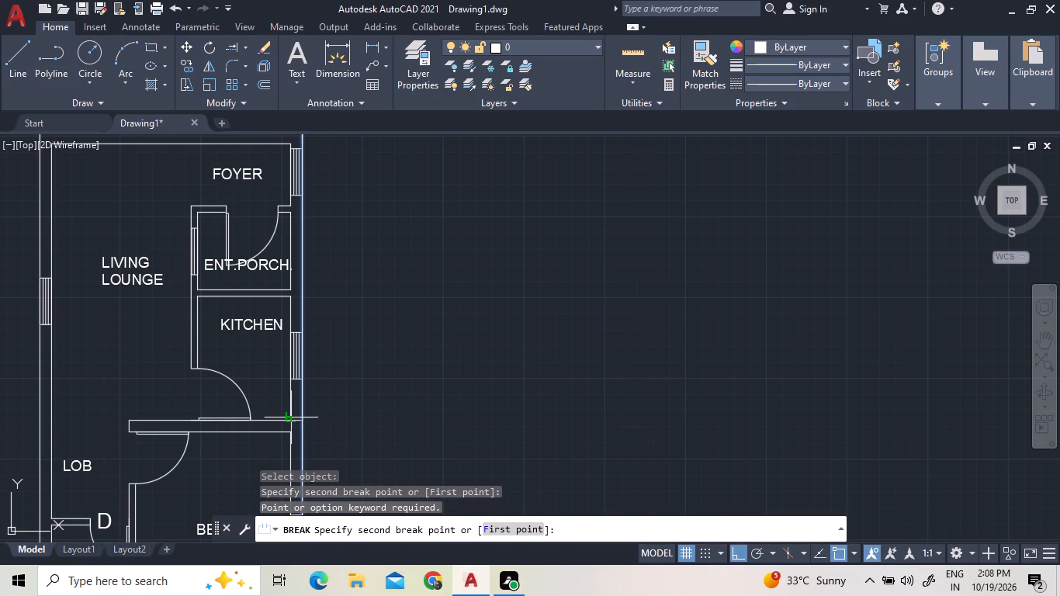
{"action": "scroll", "coordinate": [306, 424], "scroll_direction": "up", "scroll_amount": 2}
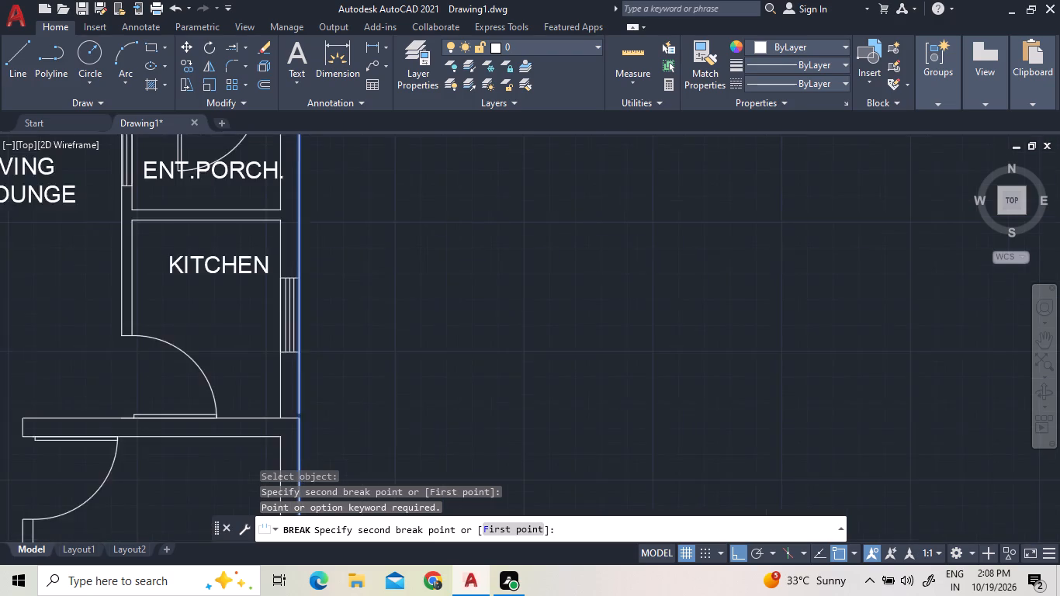
{"action": "scroll", "coordinate": [293, 421], "scroll_direction": "up", "scroll_amount": 3}
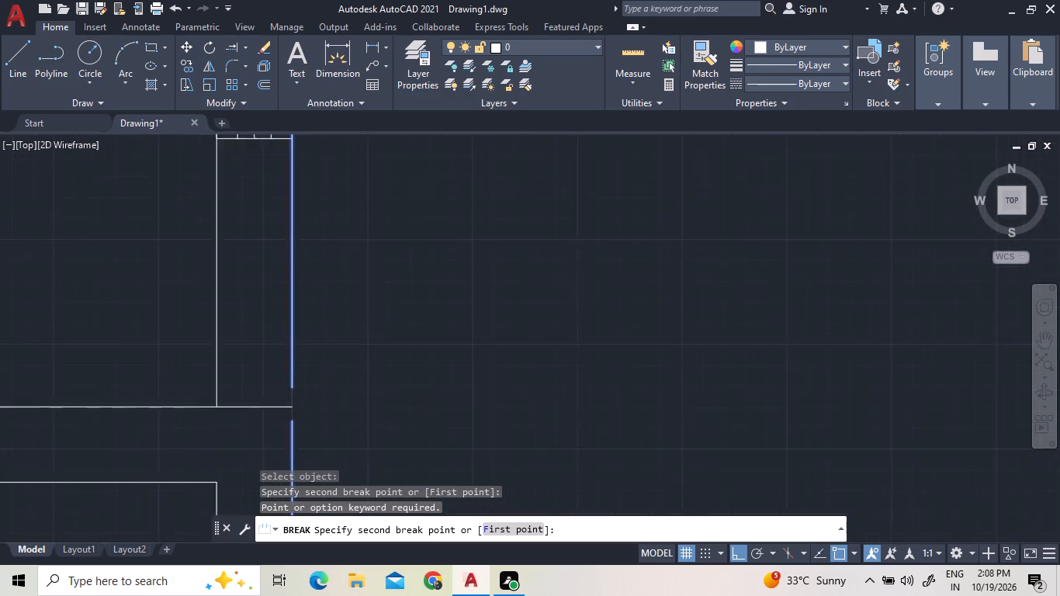
{"action": "left_click", "coordinate": [291, 398]}
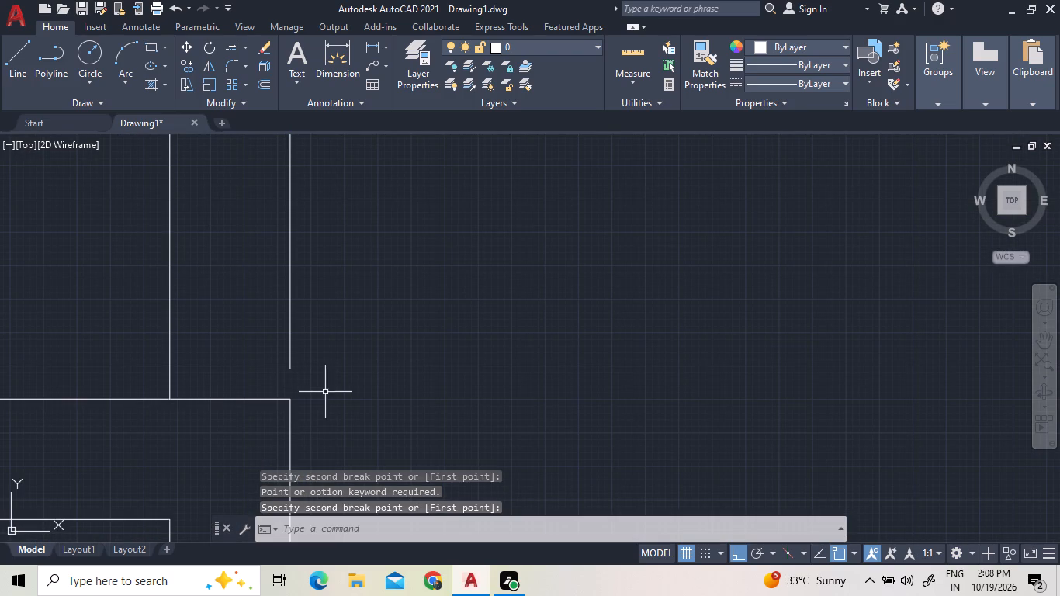
Stretch the lower end of the broken outer east wall line beside the southern kitchen down to the kitchen–bedroom wall corner.
{"action": "left_click", "coordinate": [328, 390]}
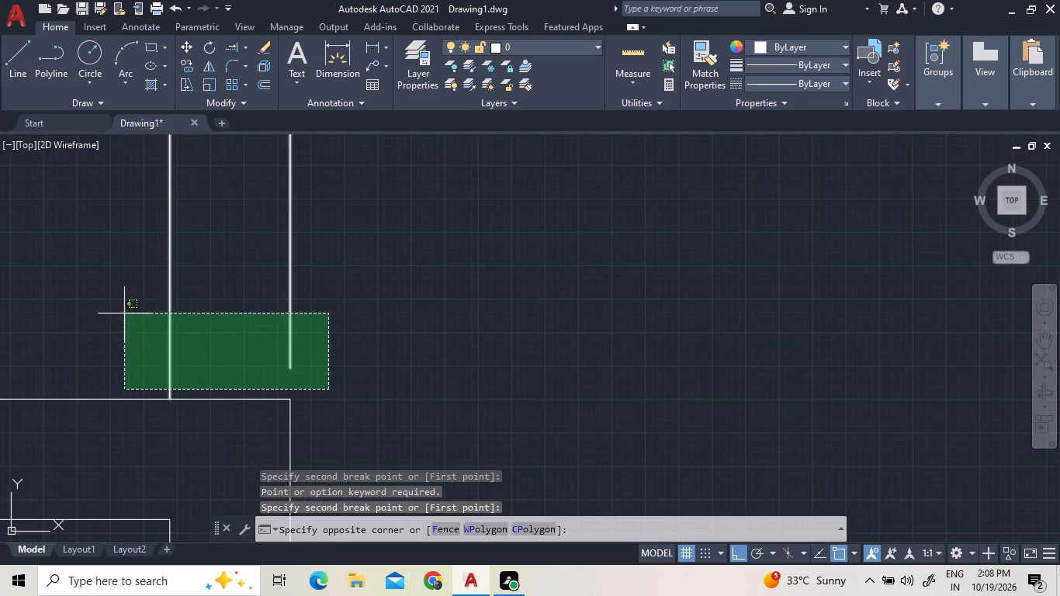
{"action": "left_click", "coordinate": [118, 298]}
{"action": "scroll", "coordinate": [206, 359], "scroll_direction": "down", "scroll_amount": 4}
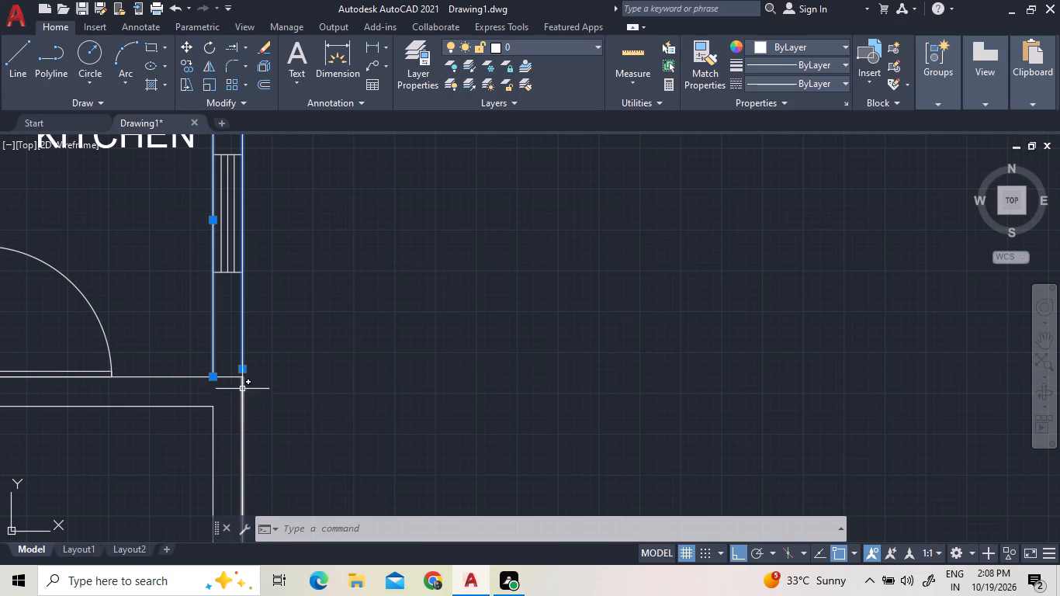
{"action": "scroll", "coordinate": [252, 353], "scroll_direction": "up", "scroll_amount": 3}
{"action": "left_click", "coordinate": [205, 425]}
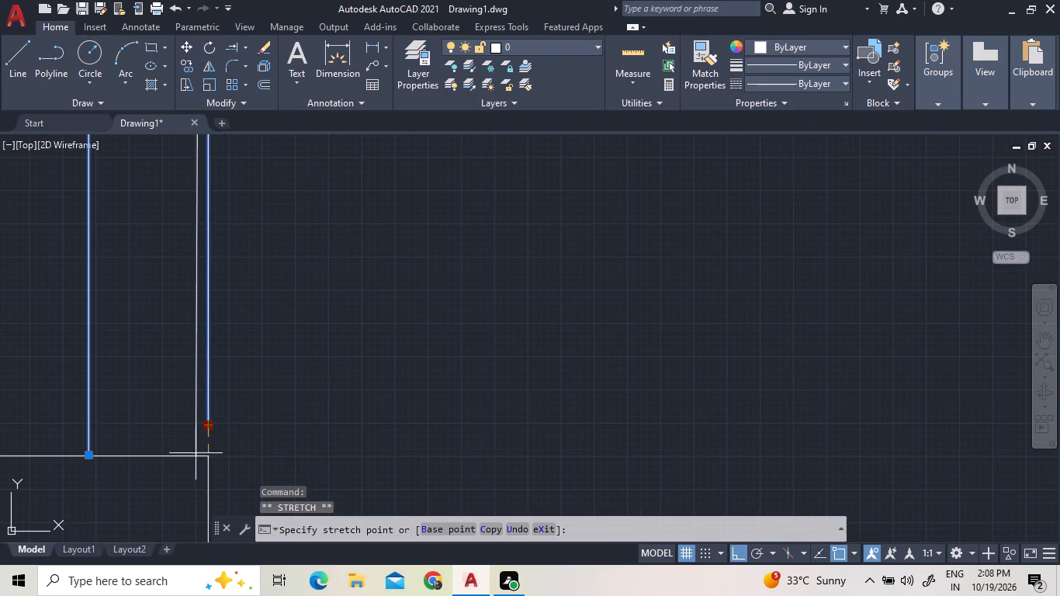
{"action": "left_click", "coordinate": [210, 456]}
{"action": "scroll", "coordinate": [339, 371], "scroll_direction": "down", "scroll_amount": 5}
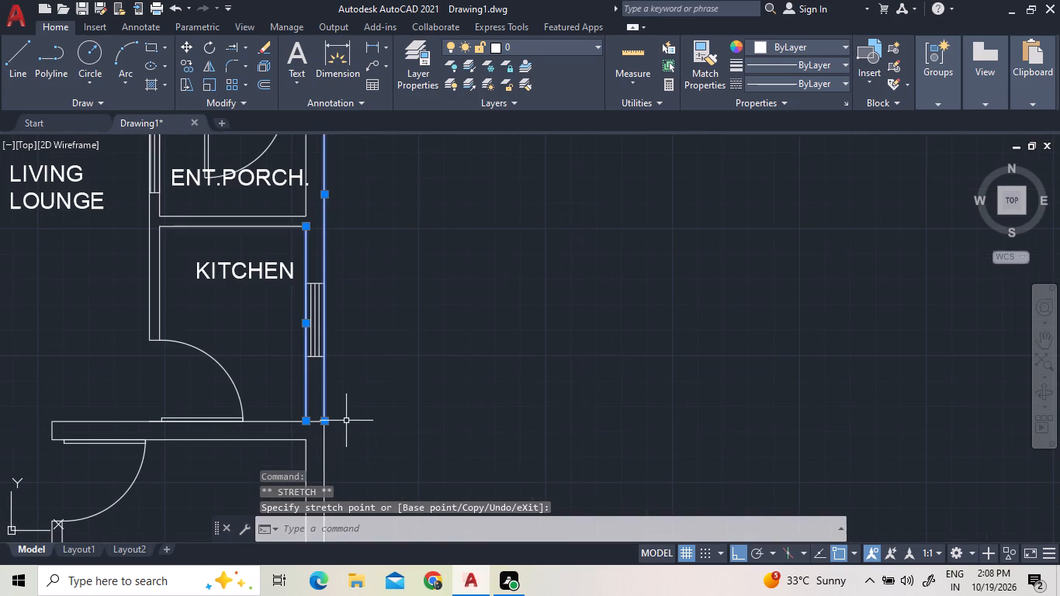
{"action": "key", "text": "Escape"}
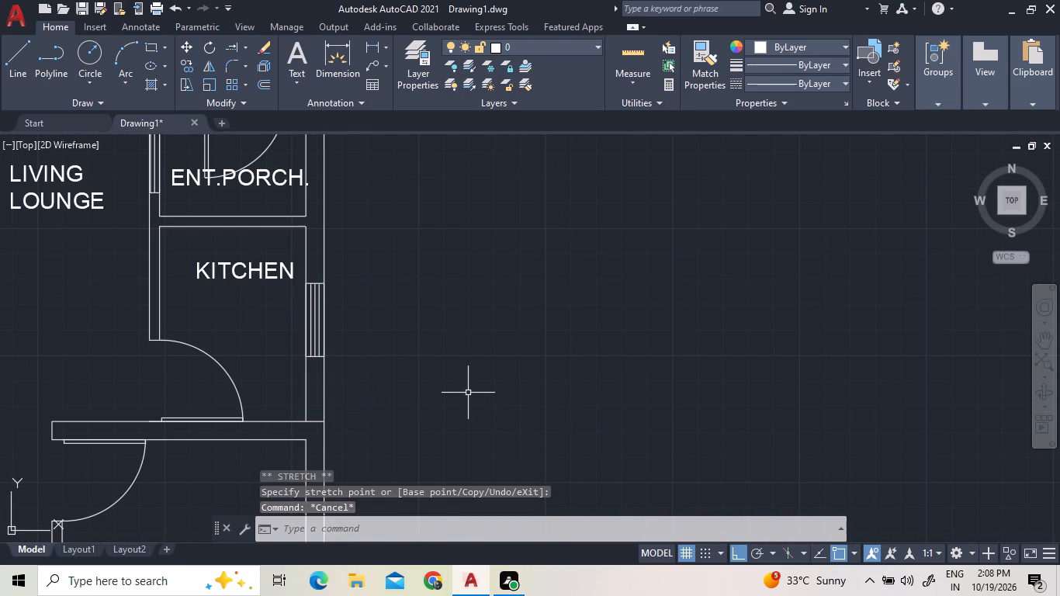
Move both units' kitchens, entrance porches and foyers with their east walls east, from the northern kitchen's outer wall corner to the vertical line.
{"action": "left_click", "coordinate": [465, 395]}
{"action": "scroll", "coordinate": [107, 281], "scroll_direction": "down", "scroll_amount": 5}
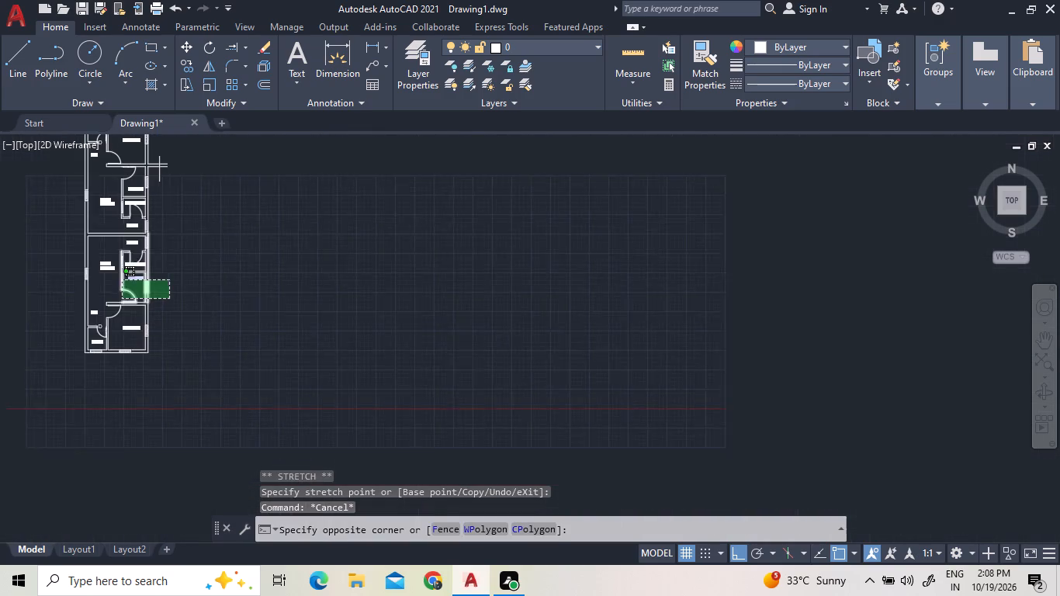
{"action": "scroll", "coordinate": [122, 174], "scroll_direction": "up", "scroll_amount": 3}
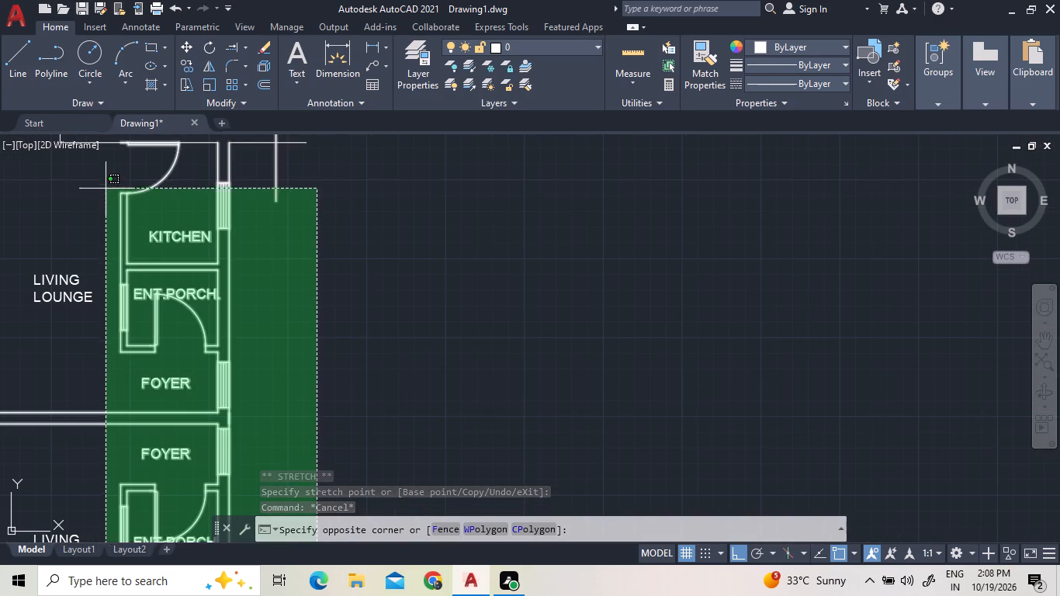
{"action": "left_click", "coordinate": [96, 235]}
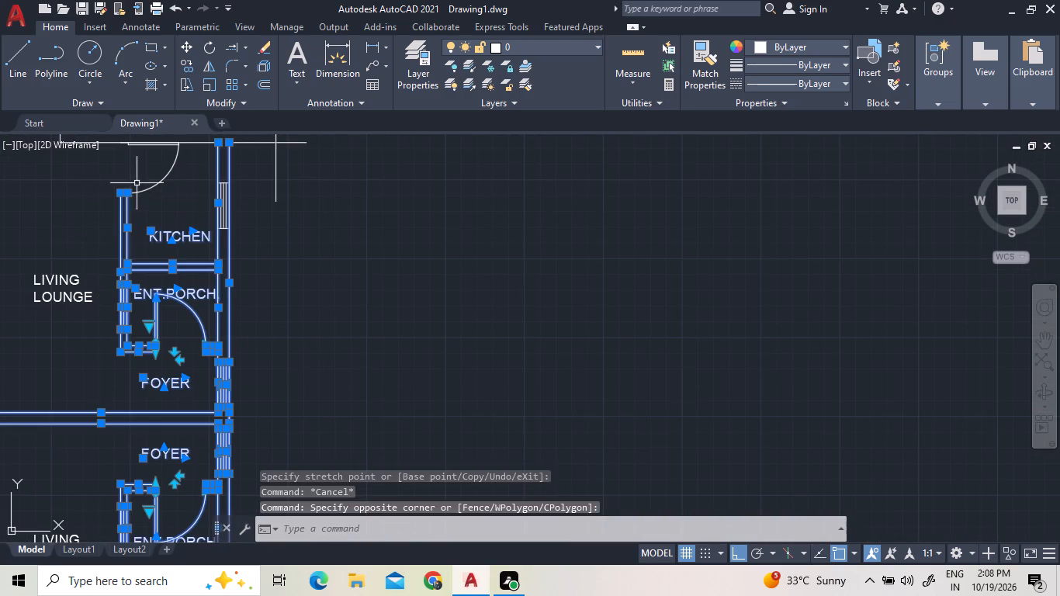
{"action": "left_click", "coordinate": [178, 186]}
{"action": "left_click", "coordinate": [137, 161]}
{"action": "scroll", "coordinate": [255, 207], "scroll_direction": "down", "scroll_amount": 2}
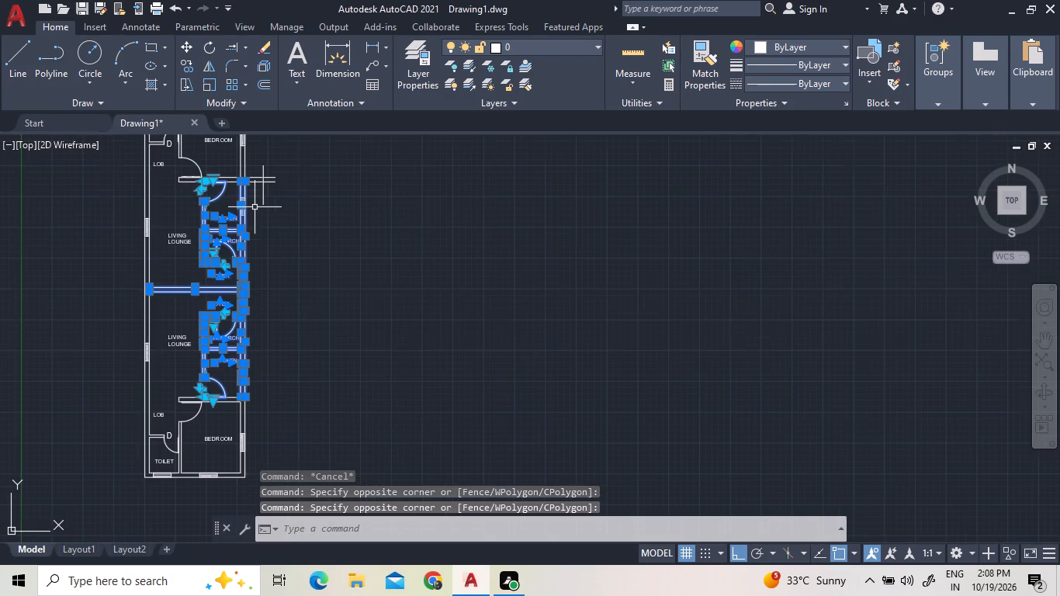
{"action": "scroll", "coordinate": [185, 303], "scroll_direction": "up", "scroll_amount": 4}
{"action": "scroll", "coordinate": [223, 232], "scroll_direction": "down", "scroll_amount": 4}
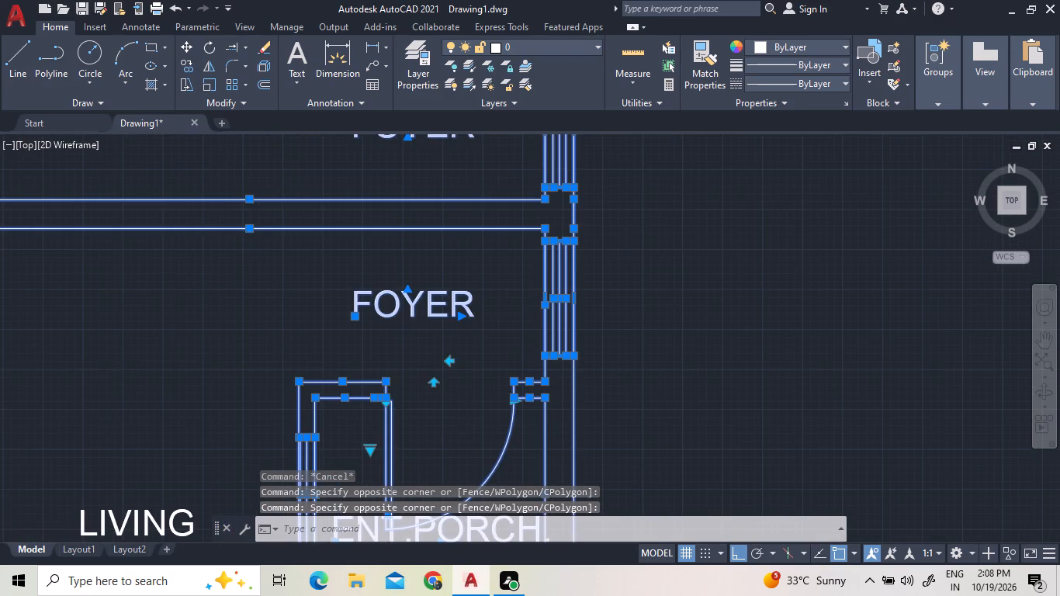
{"action": "scroll", "coordinate": [235, 279], "scroll_direction": "down", "scroll_amount": 1}
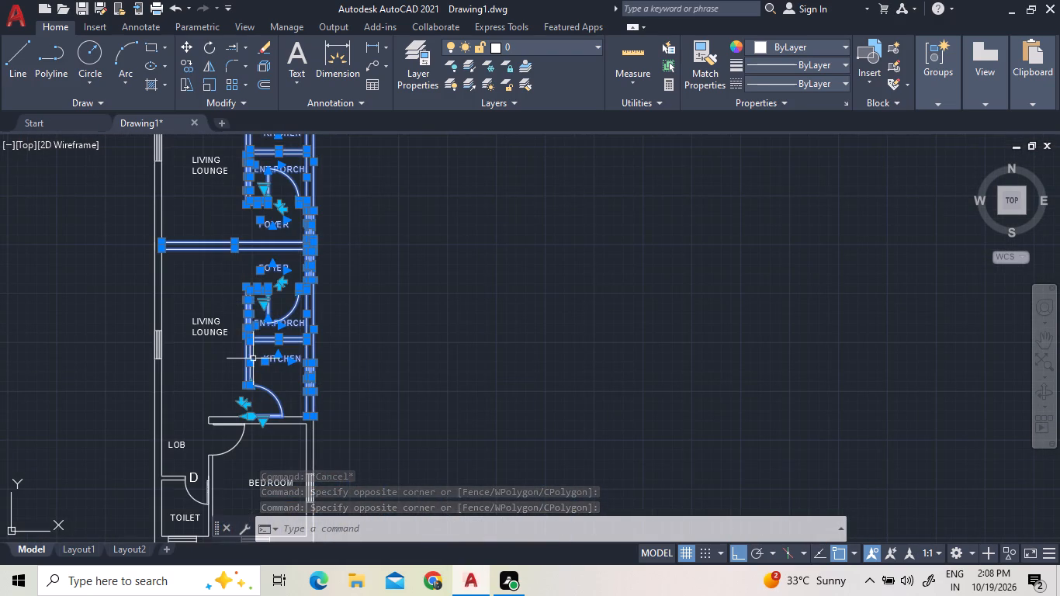
{"action": "scroll", "coordinate": [285, 435], "scroll_direction": "up", "scroll_amount": 5}
{"action": "left_click", "coordinate": [325, 362]}
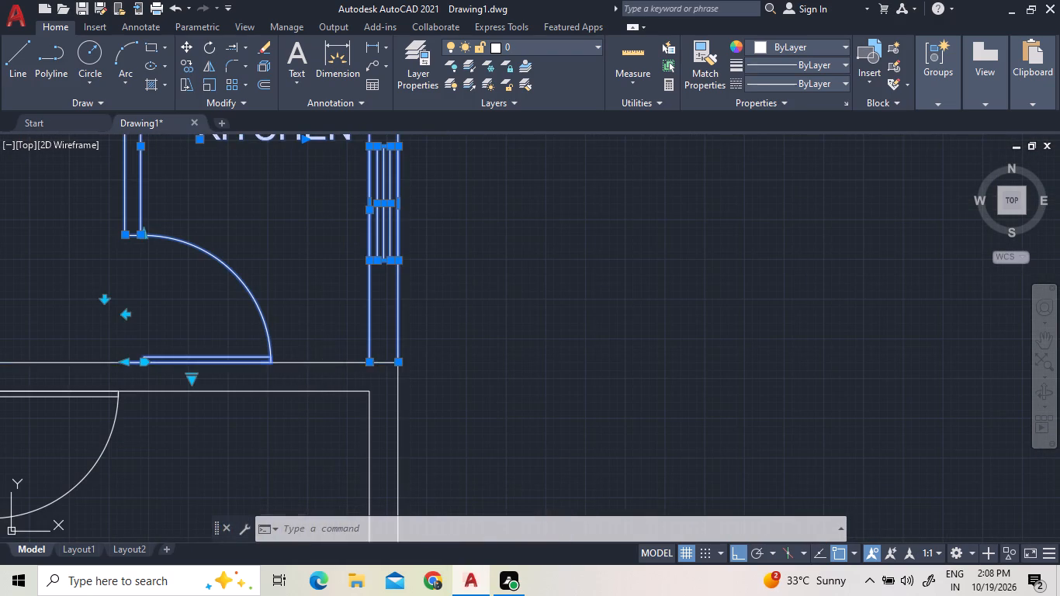
{"action": "scroll", "coordinate": [338, 334], "scroll_direction": "down", "scroll_amount": 5}
{"action": "scroll", "coordinate": [353, 192], "scroll_direction": "up", "scroll_amount": 3}
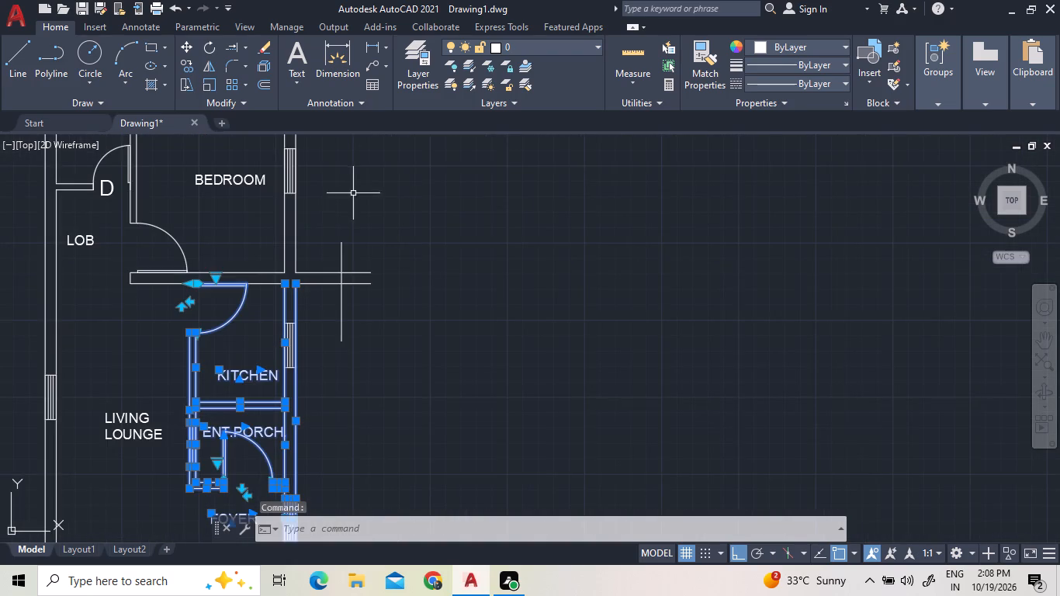
{"action": "scroll", "coordinate": [318, 237], "scroll_direction": "up", "scroll_amount": 2}
{"action": "right_click", "coordinate": [435, 224]}
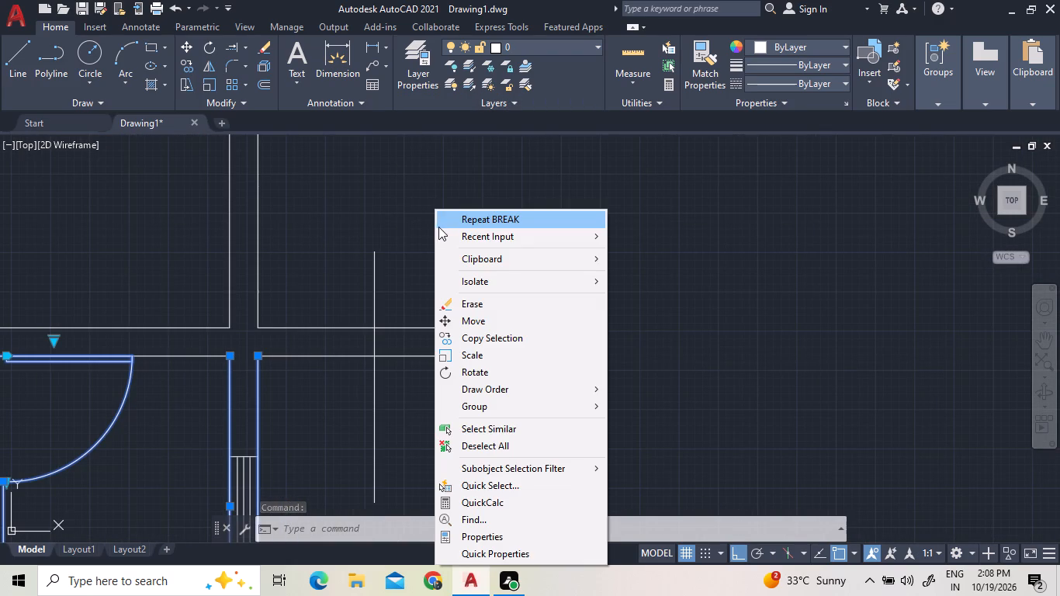
{"action": "left_click", "coordinate": [487, 326]}
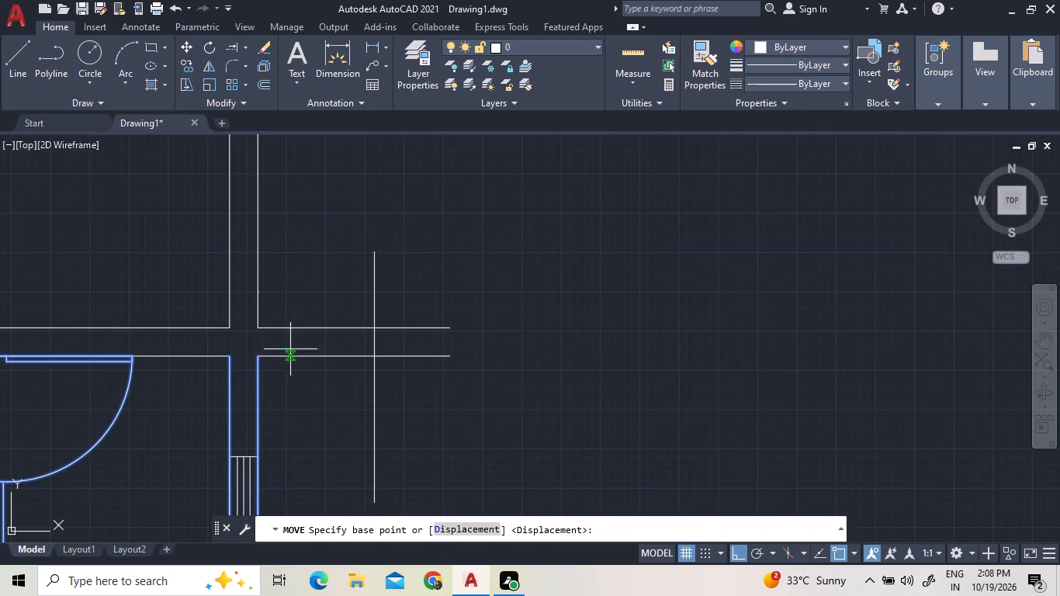
{"action": "left_click", "coordinate": [258, 358]}
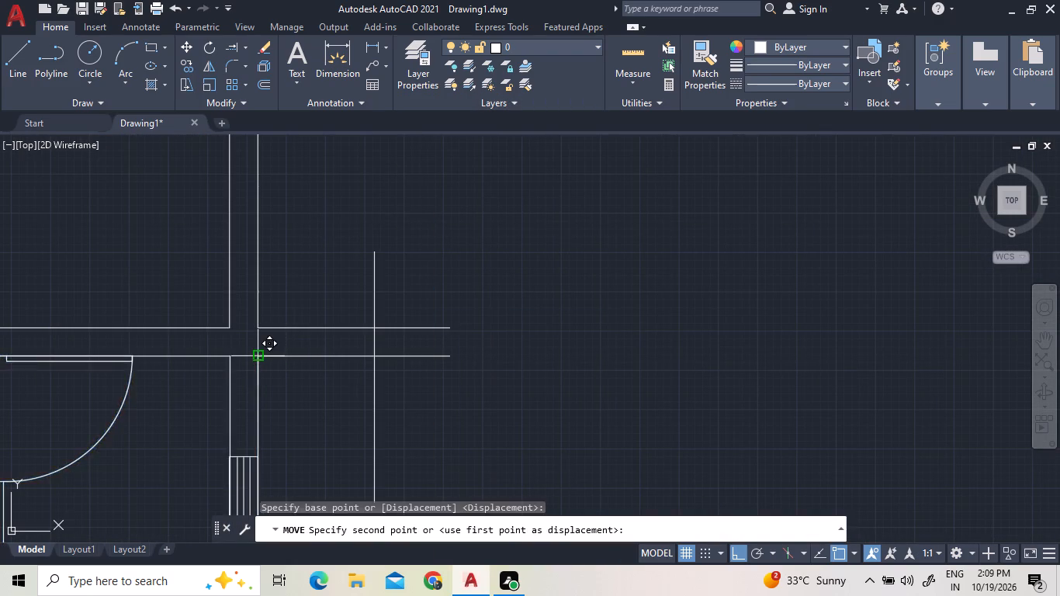
{"action": "scroll", "coordinate": [379, 355], "scroll_direction": "up", "scroll_amount": 3}
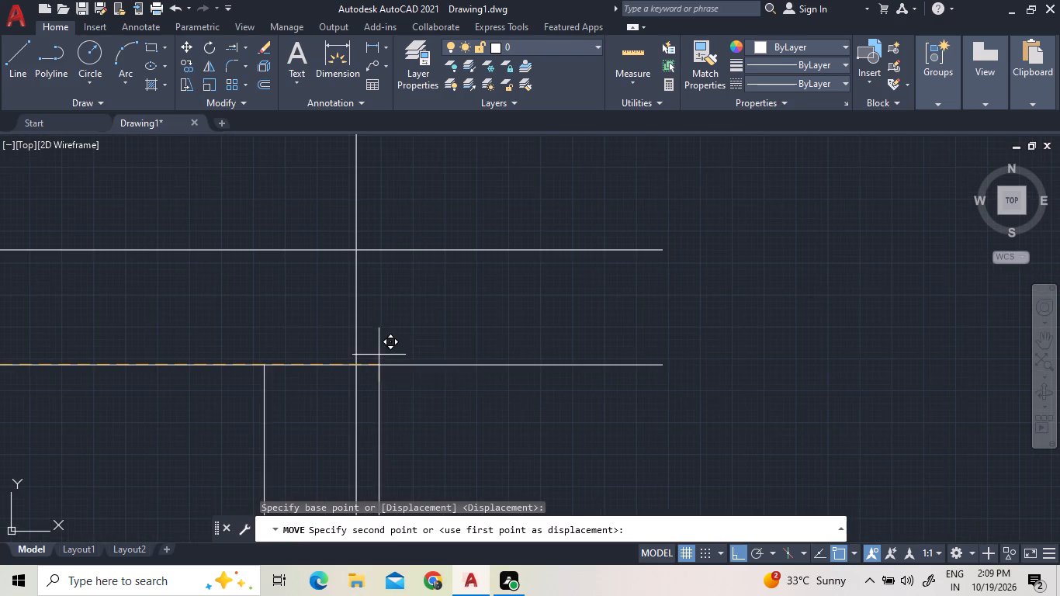
{"action": "left_click", "coordinate": [355, 361]}
{"action": "scroll", "coordinate": [425, 275], "scroll_direction": "down", "scroll_amount": 2}
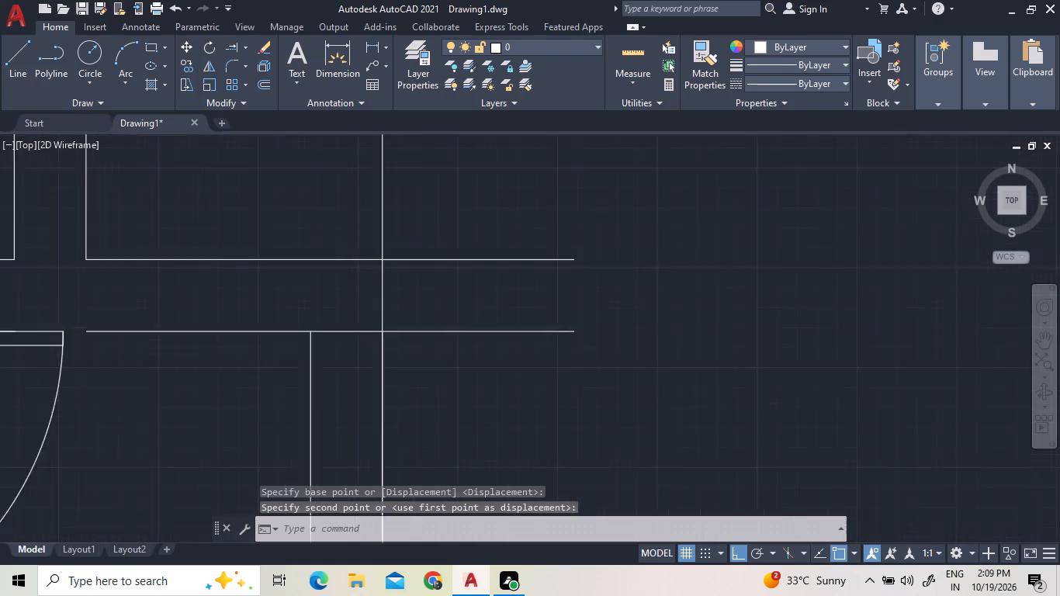
{"action": "scroll", "coordinate": [425, 275], "scroll_direction": "down", "scroll_amount": 5}
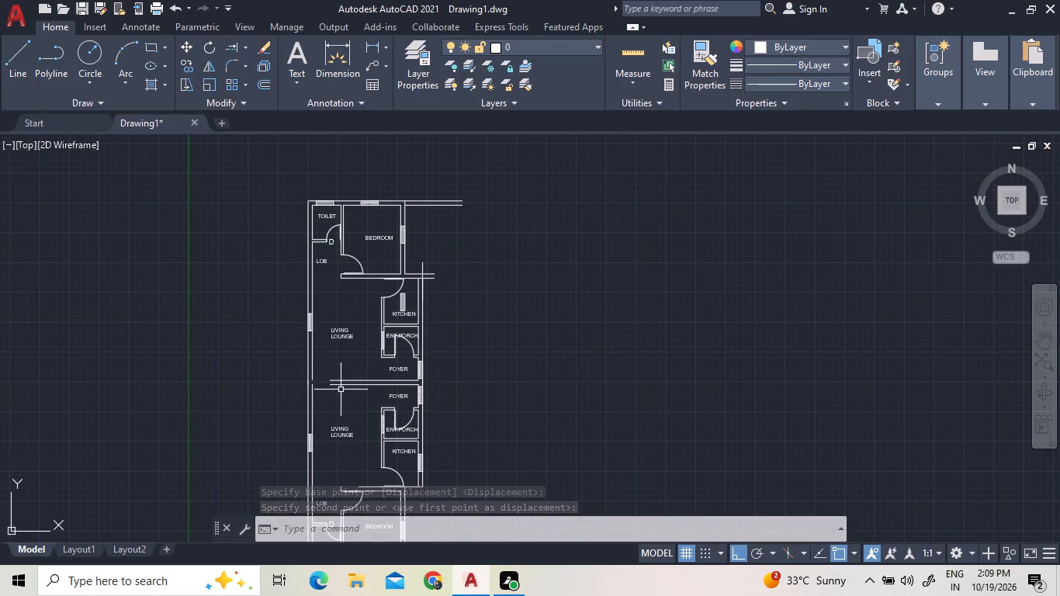
Extend both lines of the wall shared by the two units west to the living lounges' west wall.
{"action": "key", "text": "Escape"}
{"action": "key", "text": "Escape"}
{"action": "key", "text": "e"}
{"action": "key", "text": "x"}
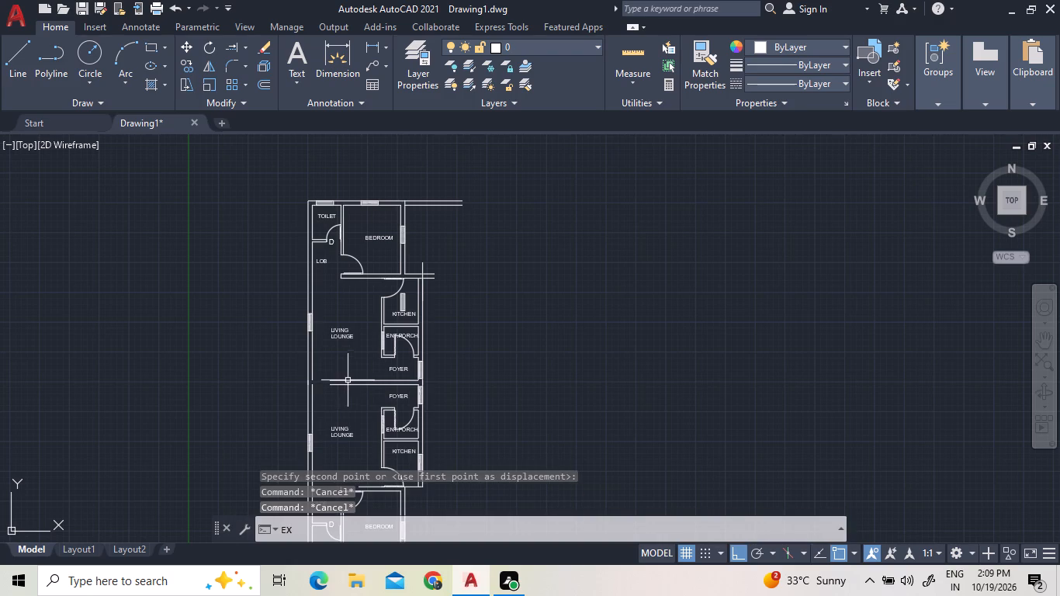
{"action": "key", "text": "space"}
{"action": "key", "text": "space"}
{"action": "left_click", "coordinate": [358, 401]}
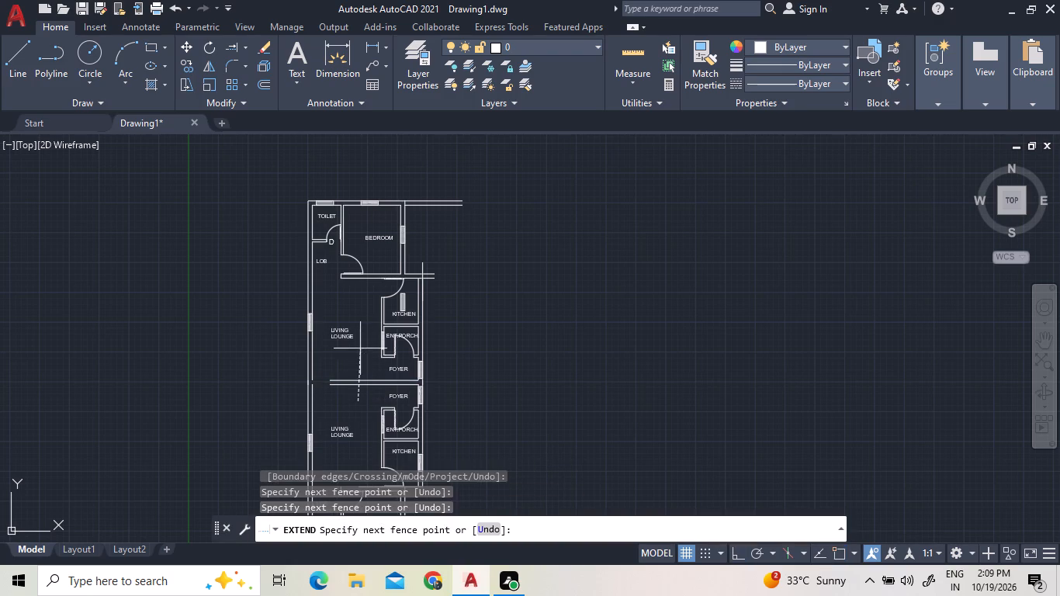
{"action": "left_click", "coordinate": [359, 339]}
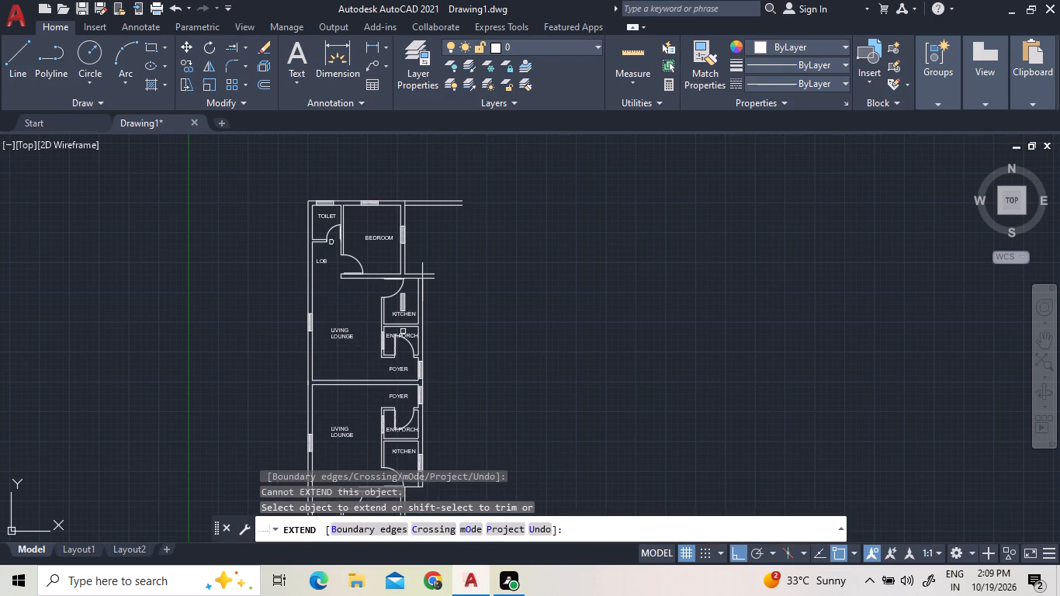
{"action": "scroll", "coordinate": [426, 251], "scroll_direction": "up", "scroll_amount": 3}
{"action": "key", "text": "Escape"}
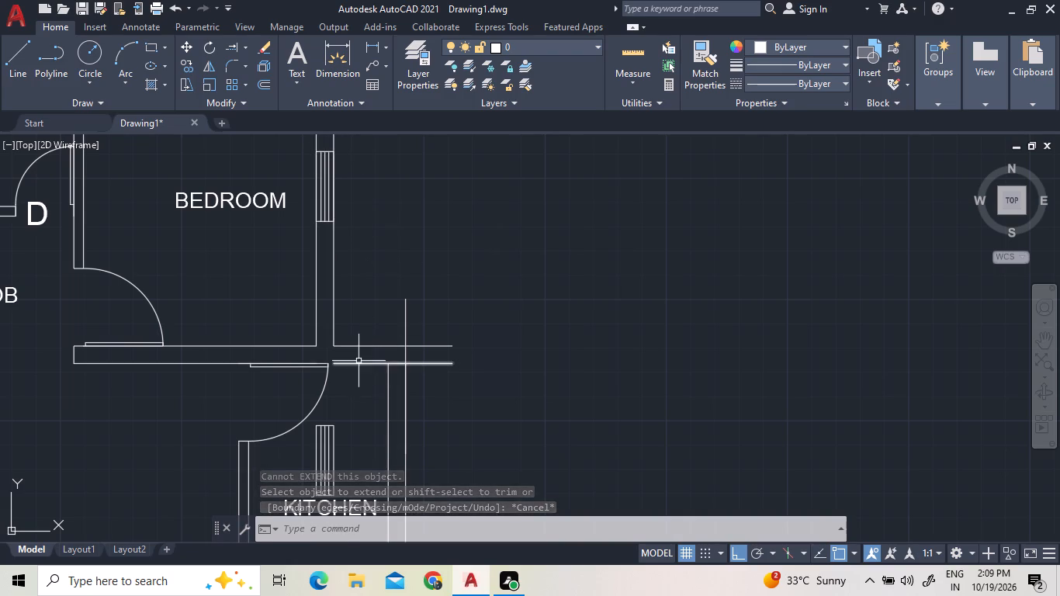
Move the northern kitchen's window east from its midpoint into the middle of the shifted east wall.
{"action": "scroll", "coordinate": [358, 342], "scroll_direction": "down", "scroll_amount": 3}
{"action": "scroll", "coordinate": [358, 393], "scroll_direction": "up", "scroll_amount": 4}
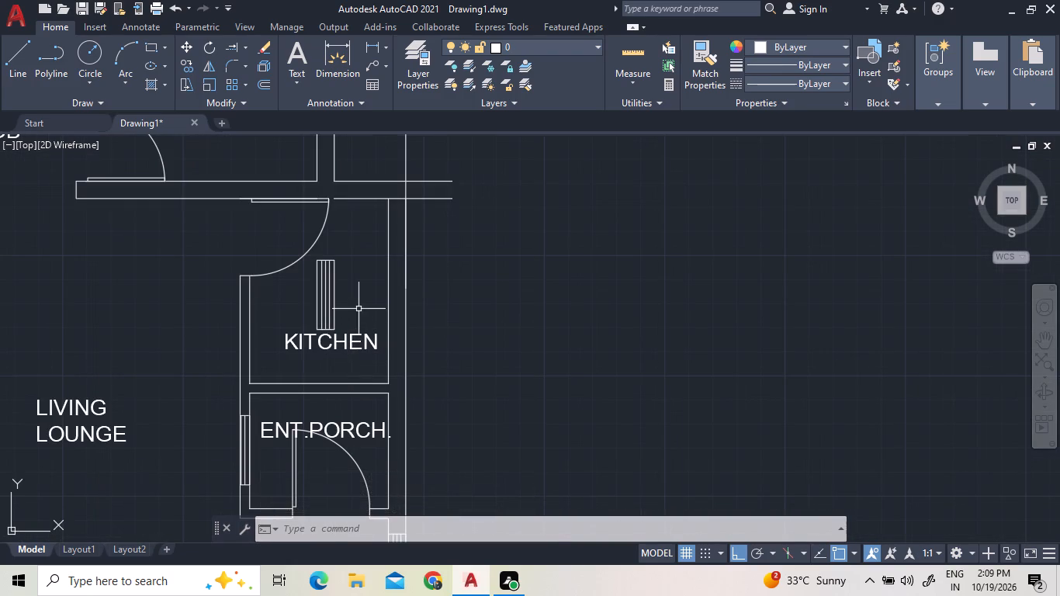
{"action": "left_click", "coordinate": [359, 309]}
{"action": "left_click", "coordinate": [273, 284]}
{"action": "right_click", "coordinate": [291, 289]}
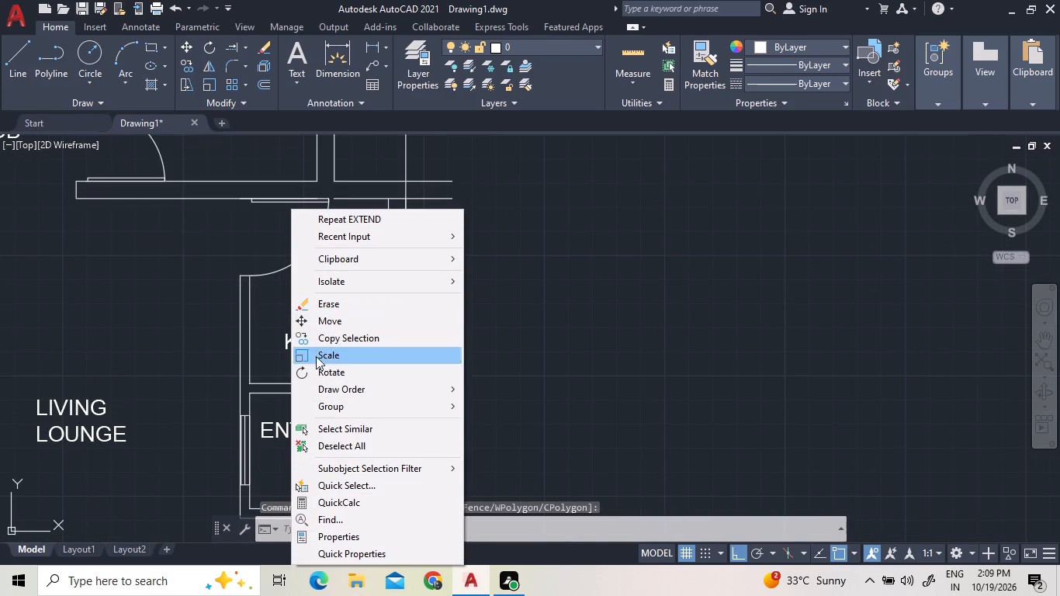
{"action": "left_click", "coordinate": [342, 321]}
{"action": "scroll", "coordinate": [299, 275], "scroll_direction": "up", "scroll_amount": 2}
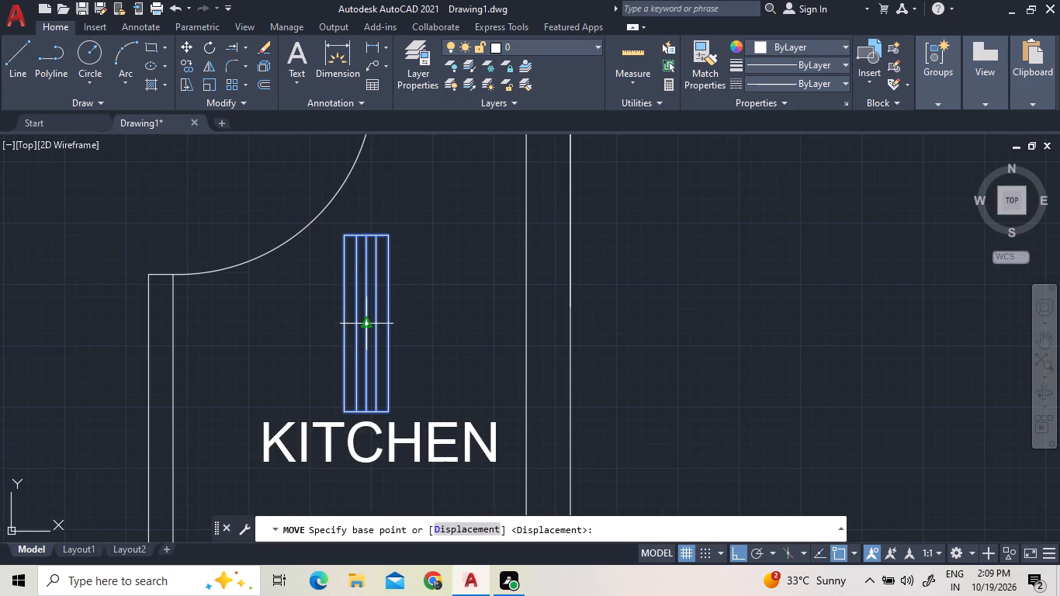
{"action": "left_click", "coordinate": [367, 320]}
{"action": "scroll", "coordinate": [553, 336], "scroll_direction": "up", "scroll_amount": 3}
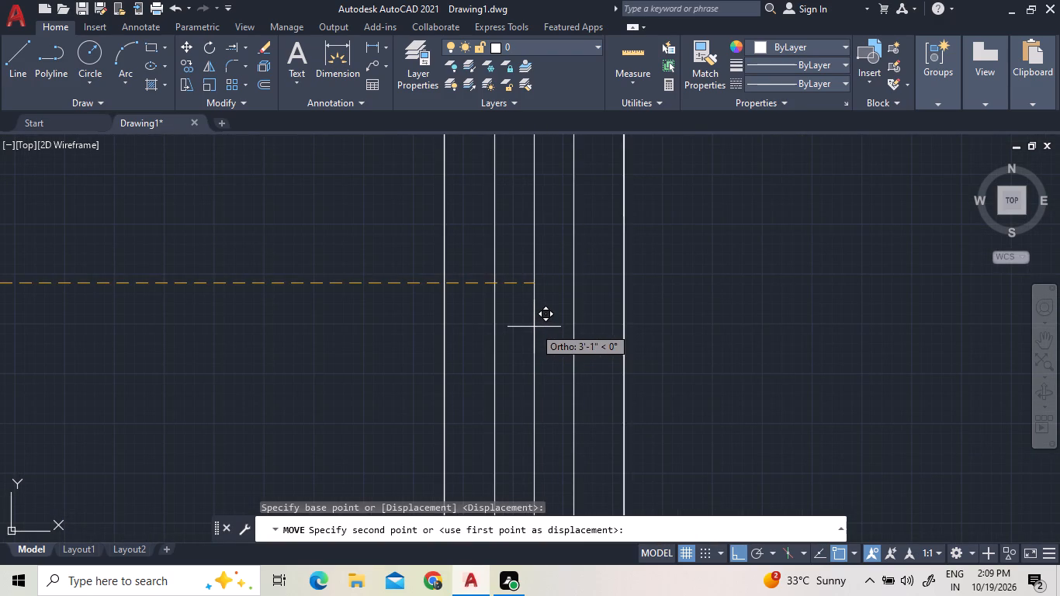
{"action": "left_click", "coordinate": [534, 327]}
Extend the lower line of the northern unit's kitchen–bedroom wall west to the kitchen door.
{"action": "scroll", "coordinate": [611, 292], "scroll_direction": "down", "scroll_amount": 9}
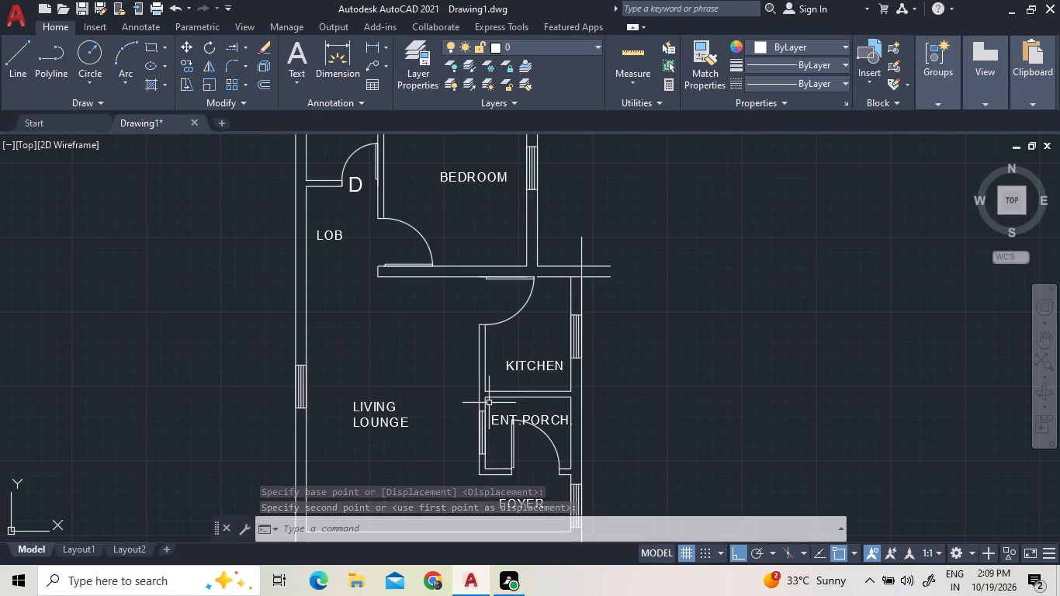
{"action": "scroll", "coordinate": [553, 263], "scroll_direction": "up", "scroll_amount": 3}
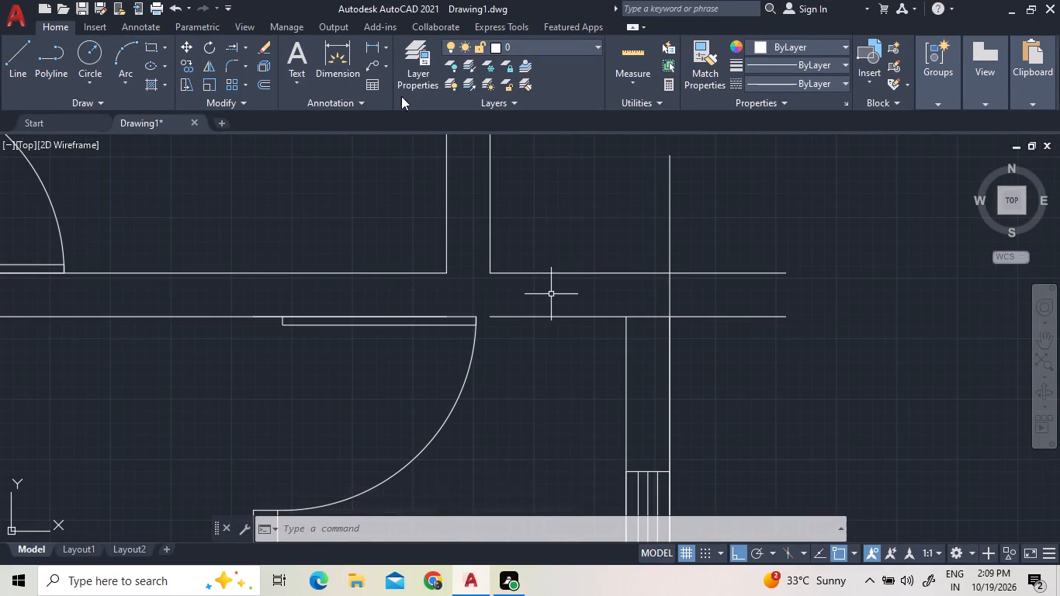
{"action": "left_click", "coordinate": [227, 50]}
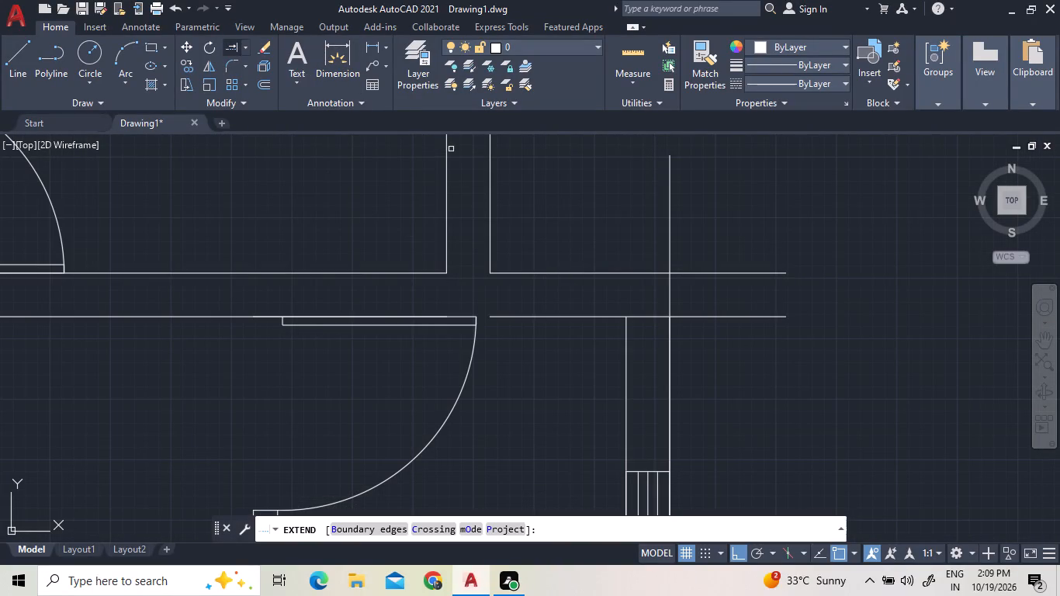
{"action": "left_click", "coordinate": [516, 315]}
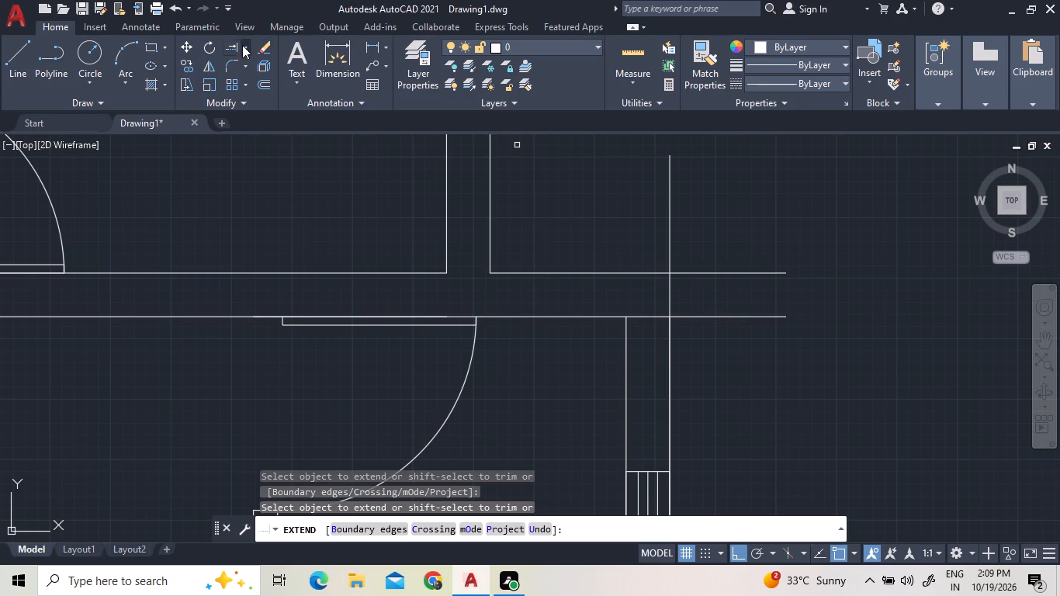
Trim the overhanging horizontal and vertical wall lines at the northern kitchen's northeast corner to leave a clean wall junction.
{"action": "left_click", "coordinate": [242, 47]}
{"action": "left_click", "coordinate": [243, 71]}
{"action": "left_click", "coordinate": [719, 393]}
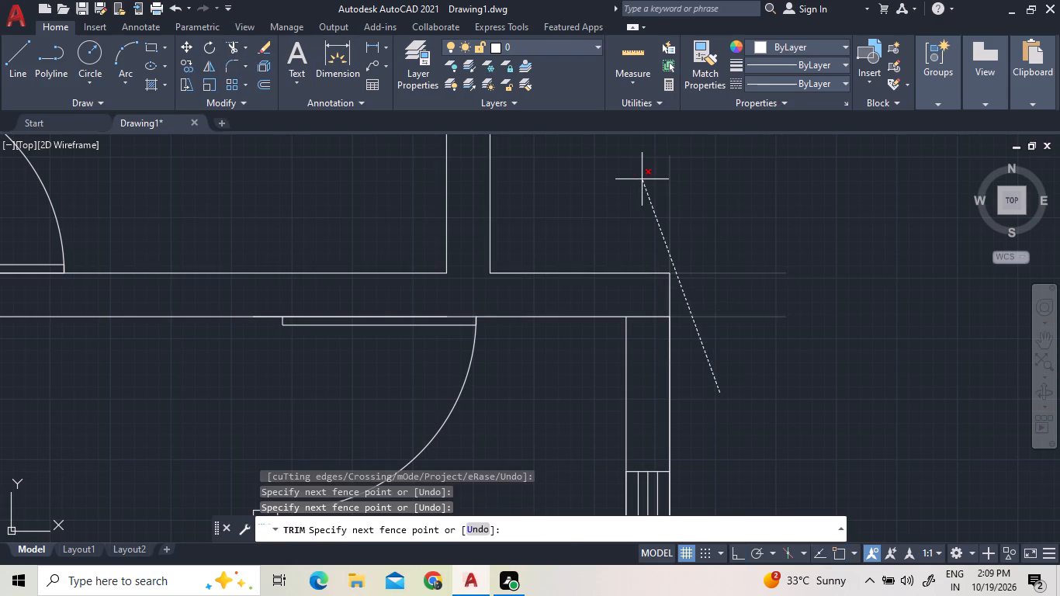
{"action": "left_click", "coordinate": [642, 179]}
{"action": "scroll", "coordinate": [726, 198], "scroll_direction": "down", "scroll_amount": 4}
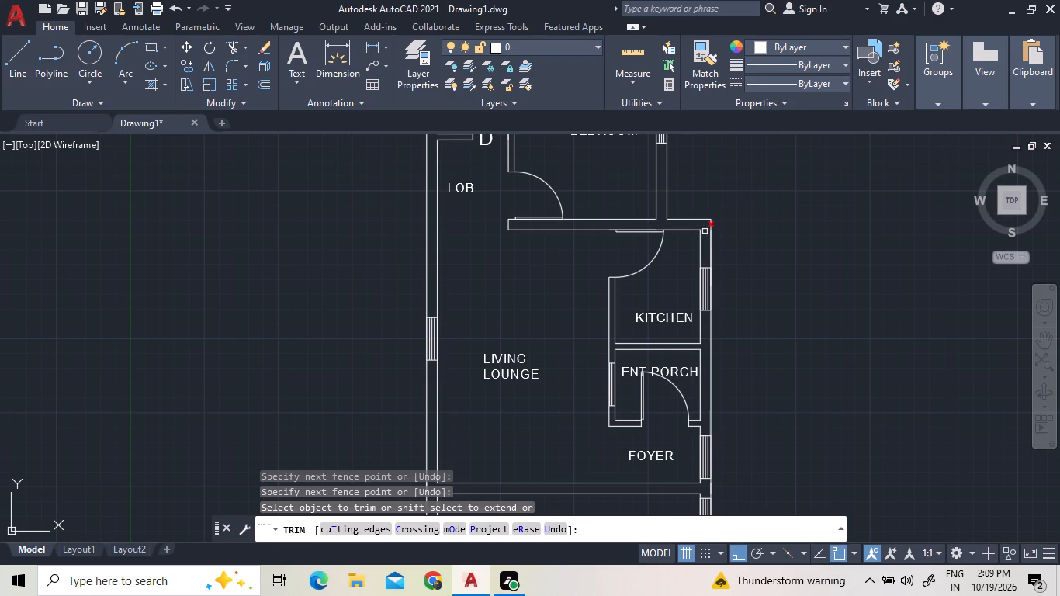
{"action": "left_click", "coordinate": [705, 231]}
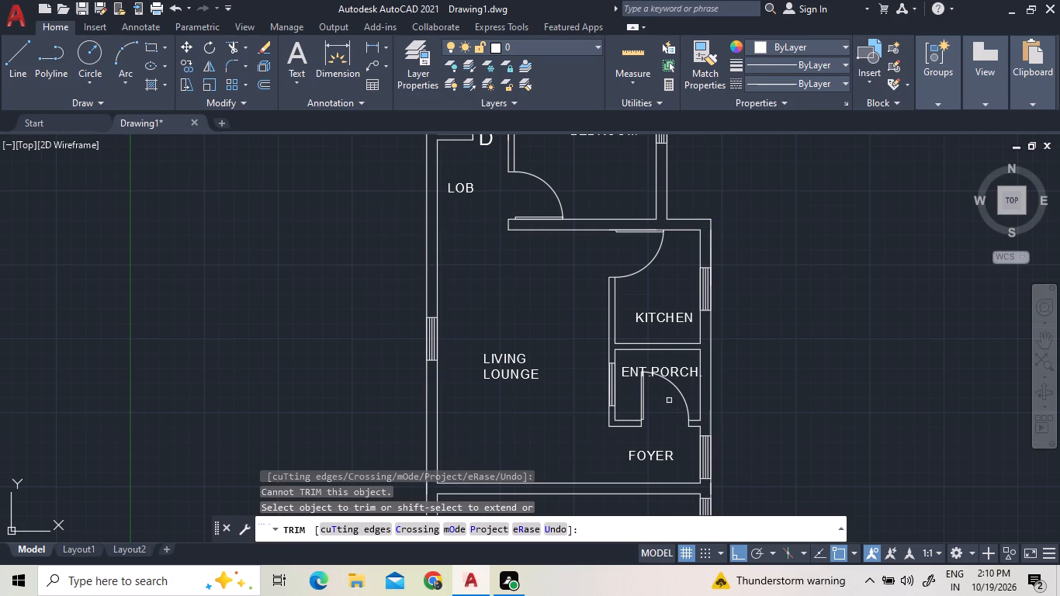
Trim away the northern entrance porch's inner east wall line.
{"action": "left_click", "coordinate": [701, 360]}
Extend the upper line of the southern unit's kitchen–bedroom wall west to the wall's end line.
{"action": "scroll", "coordinate": [735, 296], "scroll_direction": "down", "scroll_amount": 1}
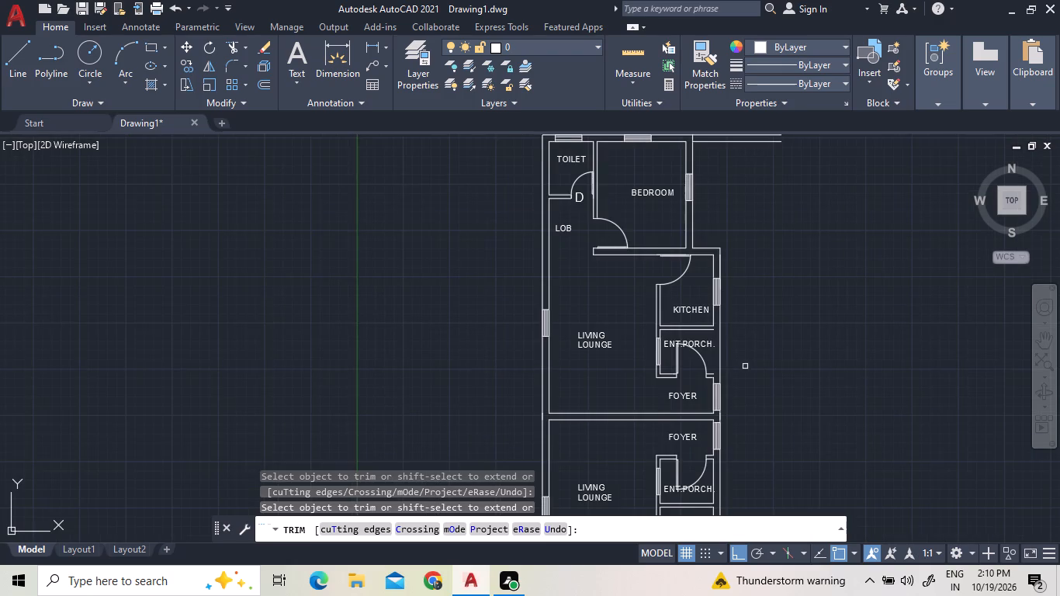
{"action": "scroll", "coordinate": [736, 427], "scroll_direction": "up", "scroll_amount": 2}
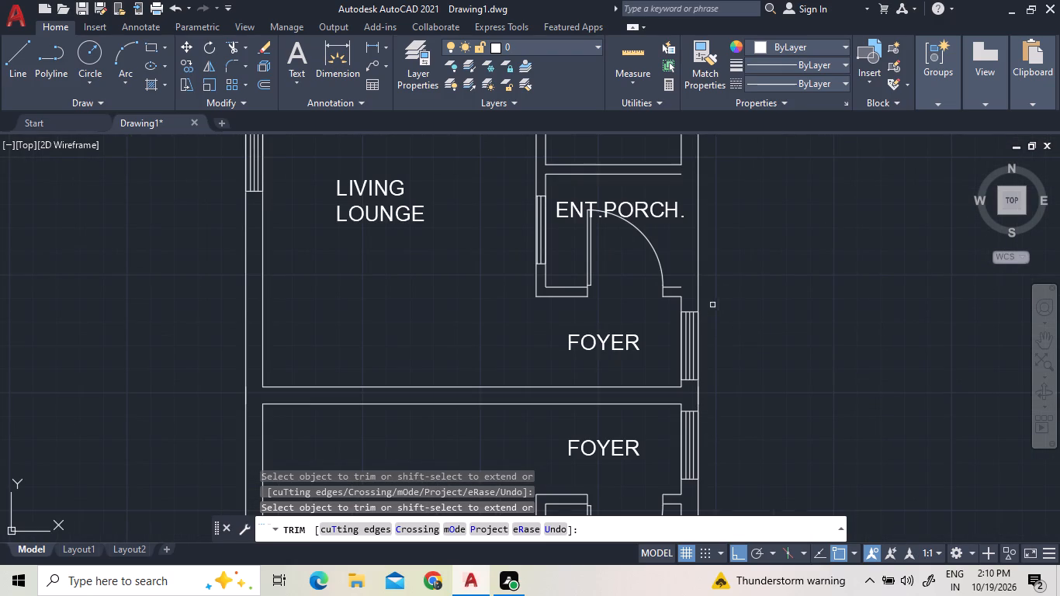
{"action": "scroll", "coordinate": [709, 261], "scroll_direction": "down", "scroll_amount": 2}
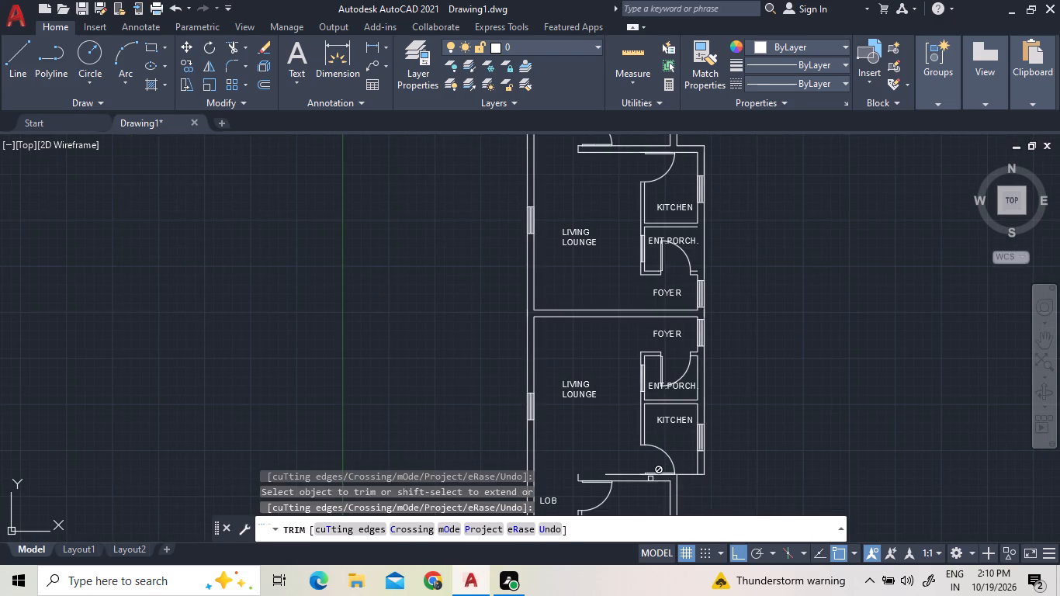
{"action": "scroll", "coordinate": [646, 501], "scroll_direction": "up", "scroll_amount": 2}
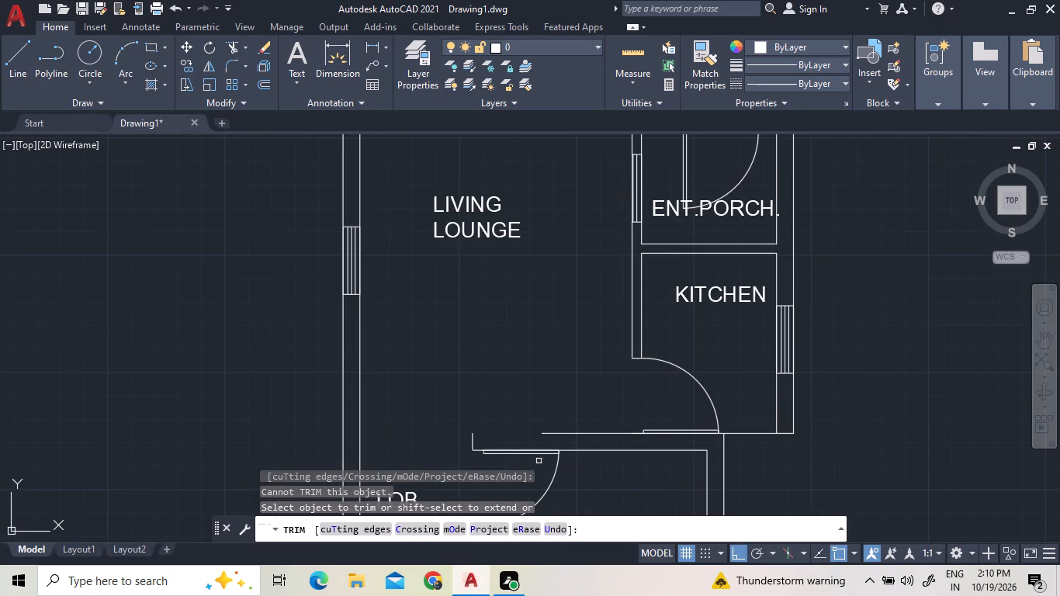
{"action": "left_click", "coordinate": [247, 45]}
{"action": "left_click", "coordinate": [242, 90]}
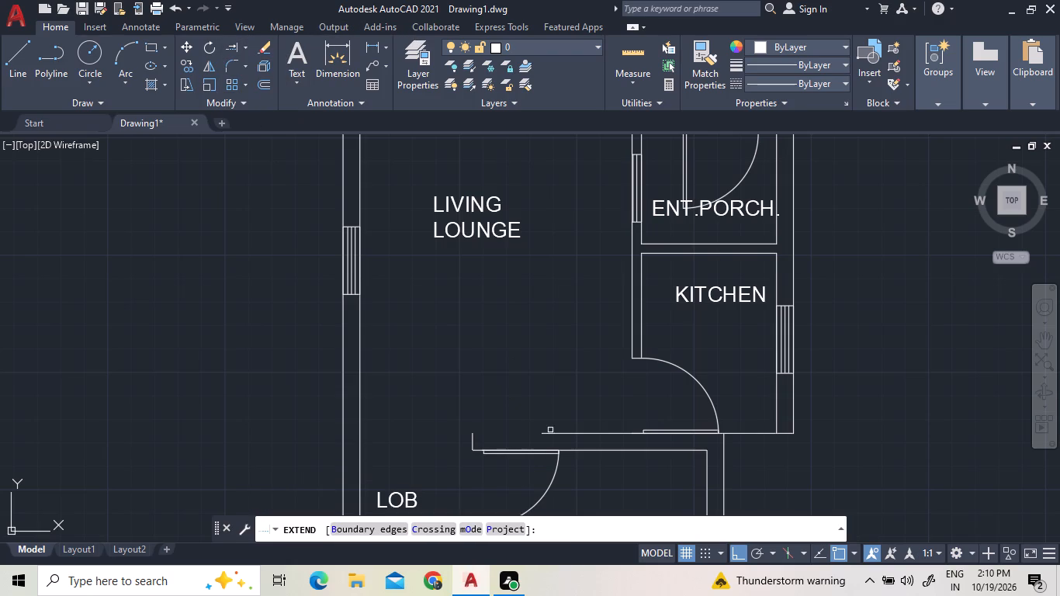
{"action": "left_click", "coordinate": [564, 435]}
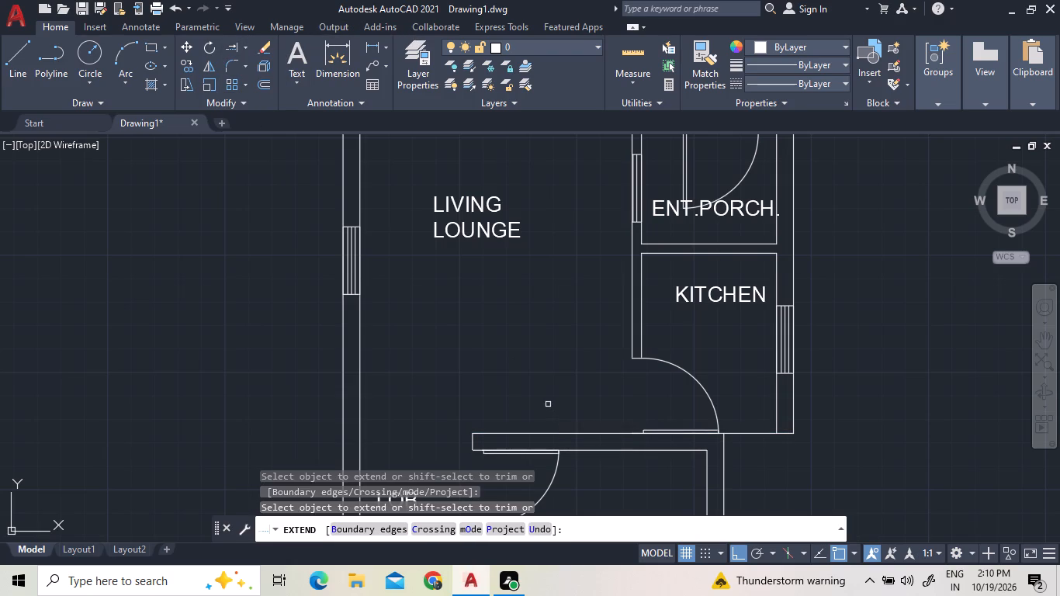
{"action": "right_click_drag", "start_coordinate": [518, 386], "coordinate": [507, 389]}
{"action": "left_click", "coordinate": [573, 189]}
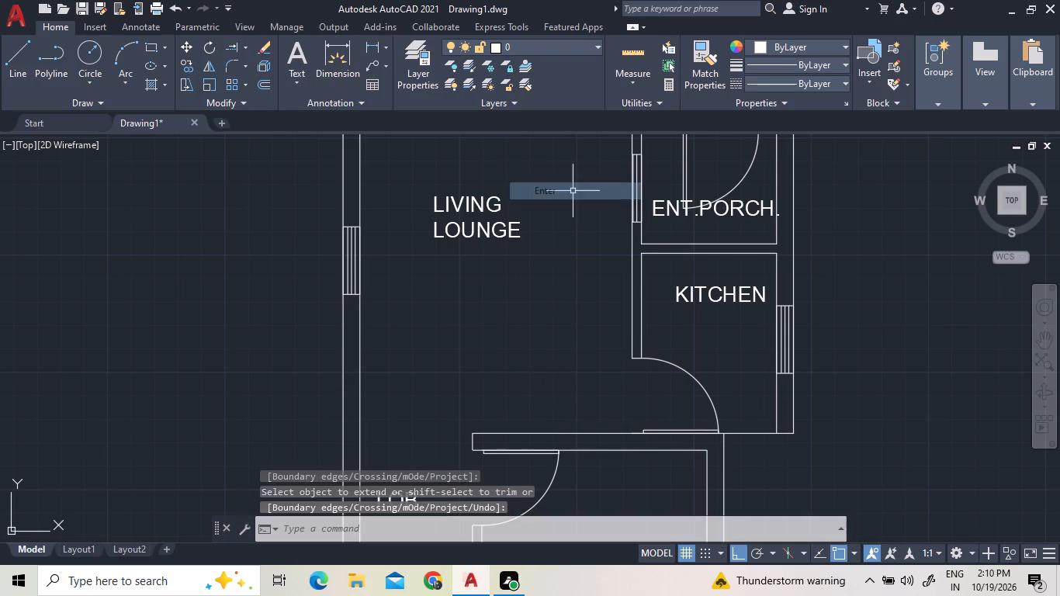
Extend the northern entrance porch's north line and the short line beside its door east to the outer wall.
{"action": "scroll", "coordinate": [556, 369], "scroll_direction": "down", "scroll_amount": 1}
{"action": "scroll", "coordinate": [733, 200], "scroll_direction": "up", "scroll_amount": 2}
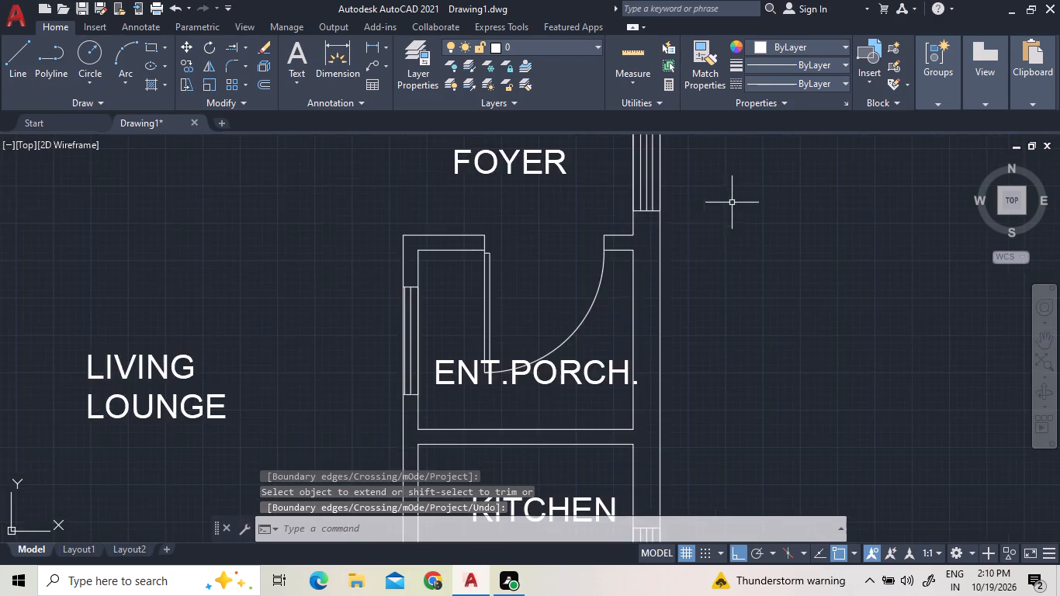
{"action": "scroll", "coordinate": [684, 310], "scroll_direction": "down", "scroll_amount": 4}
{"action": "scroll", "coordinate": [687, 226], "scroll_direction": "up", "scroll_amount": 2}
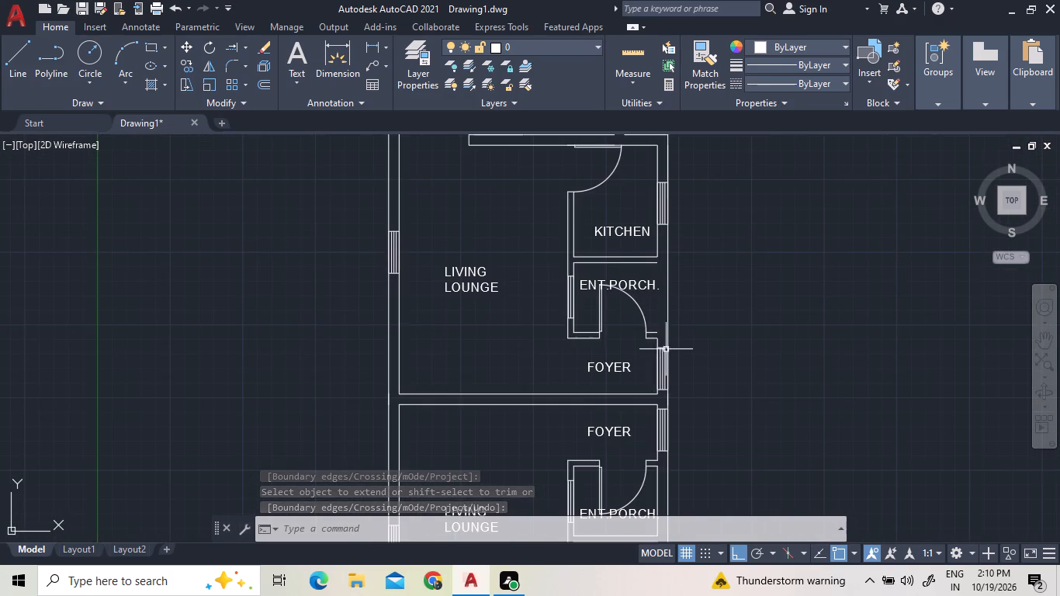
{"action": "scroll", "coordinate": [667, 347], "scroll_direction": "up", "scroll_amount": 2}
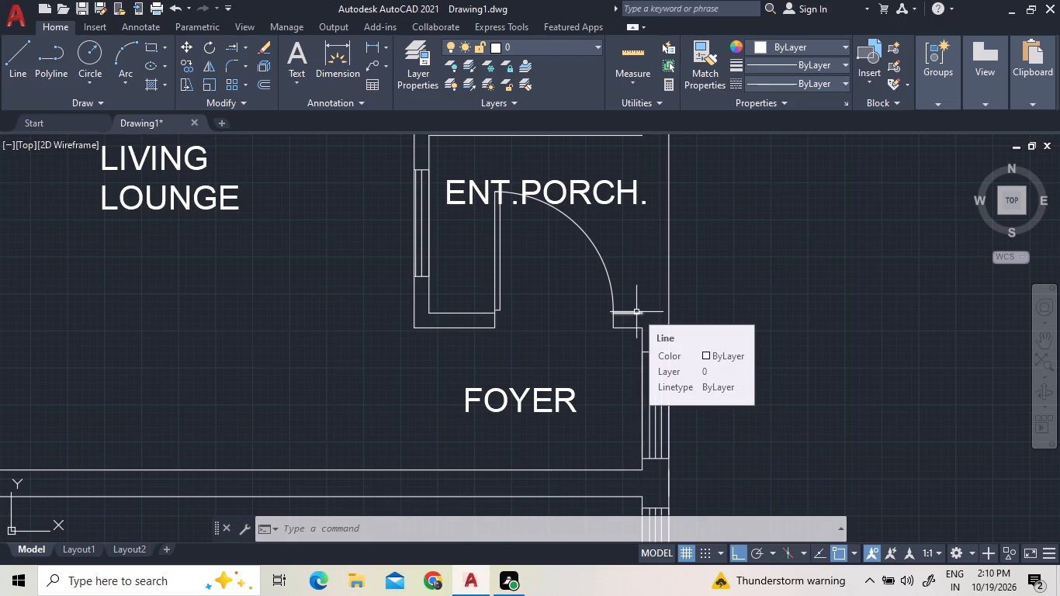
{"action": "left_click", "coordinate": [228, 47]}
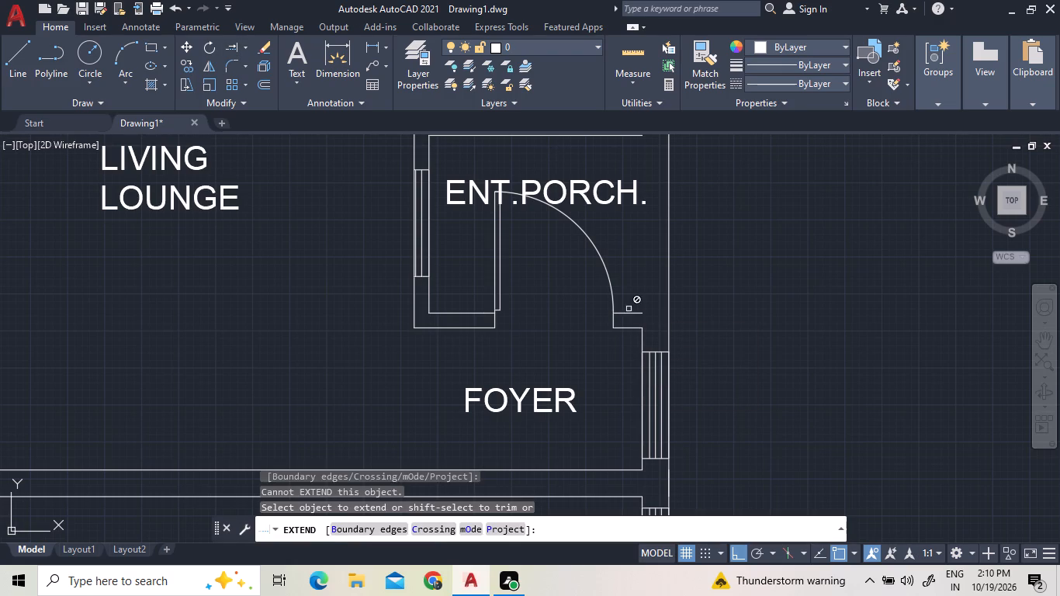
{"action": "left_click", "coordinate": [638, 314]}
{"action": "scroll", "coordinate": [663, 397], "scroll_direction": "down", "scroll_amount": 2}
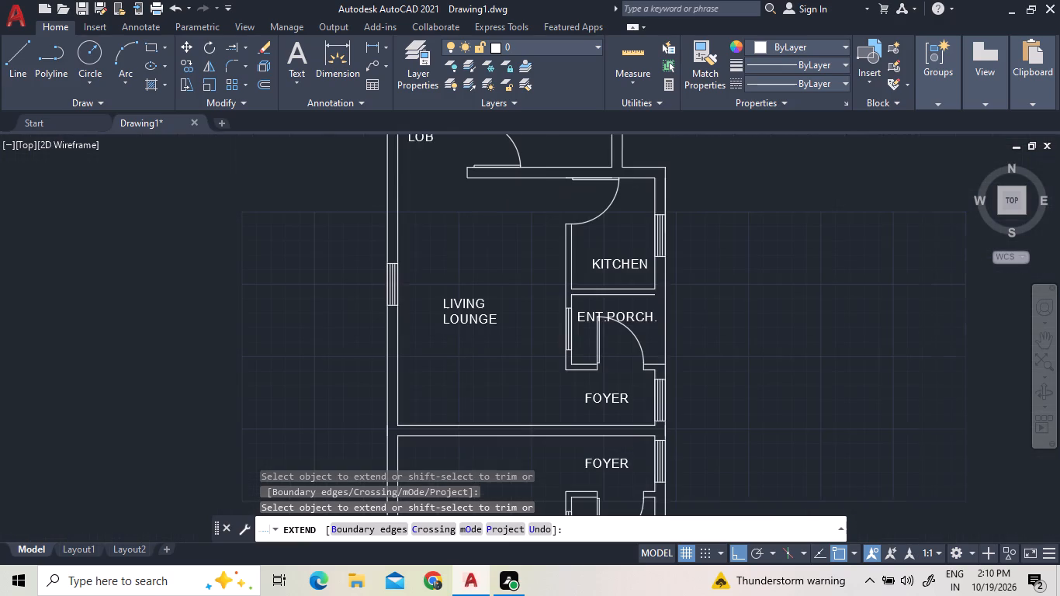
{"action": "left_click", "coordinate": [647, 296]}
Extend both lines of the wall between the southern entrance porch and kitchen east to the outer wall line.
{"action": "scroll", "coordinate": [698, 269], "scroll_direction": "down", "scroll_amount": 2}
{"action": "scroll", "coordinate": [697, 396], "scroll_direction": "up", "scroll_amount": 1}
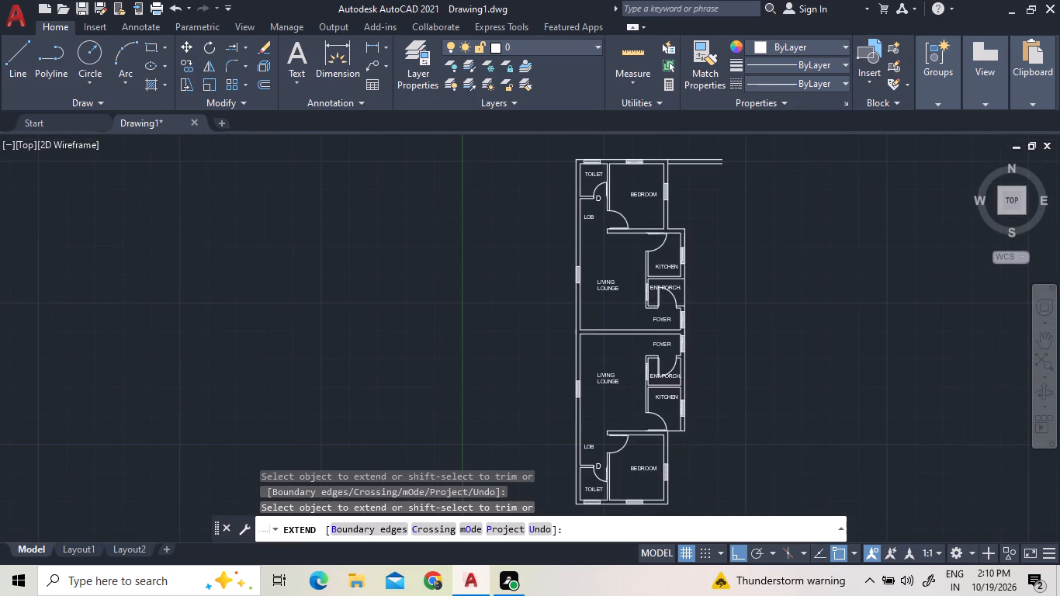
{"action": "scroll", "coordinate": [697, 396], "scroll_direction": "up", "scroll_amount": 2}
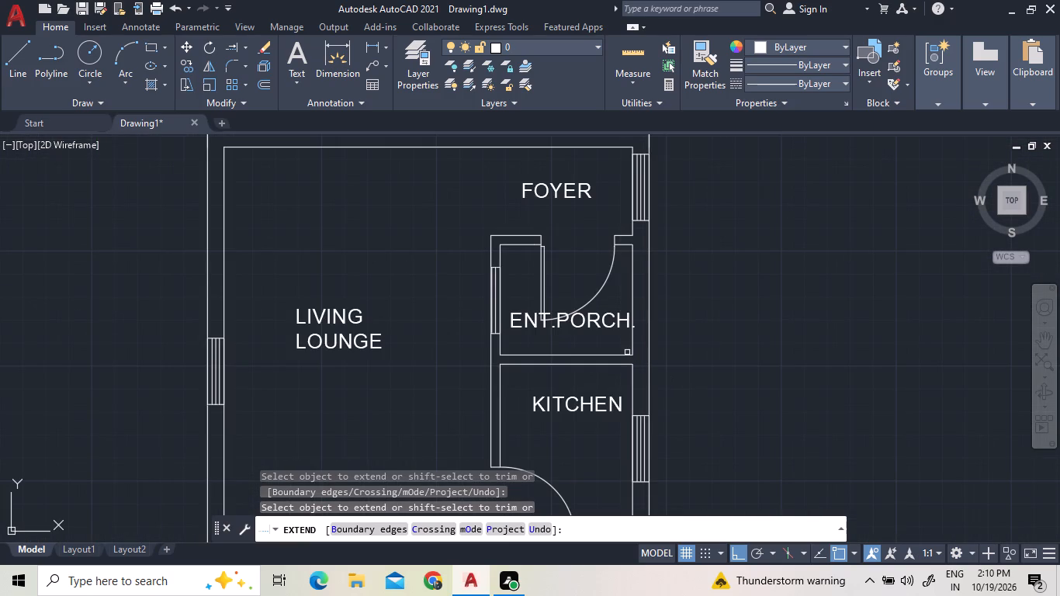
{"action": "left_click", "coordinate": [630, 354]}
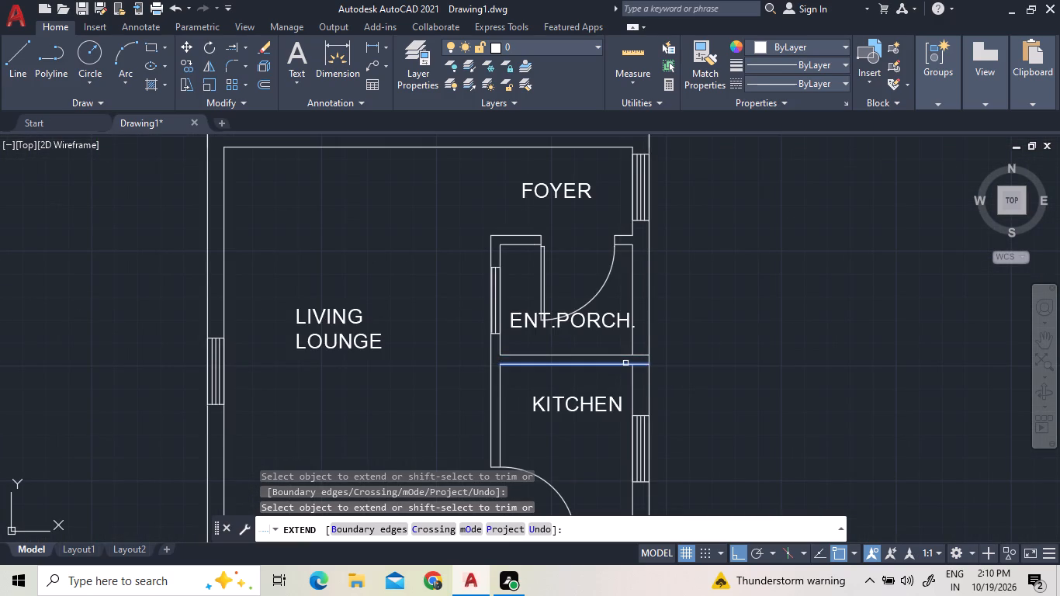
{"action": "left_click", "coordinate": [625, 363]}
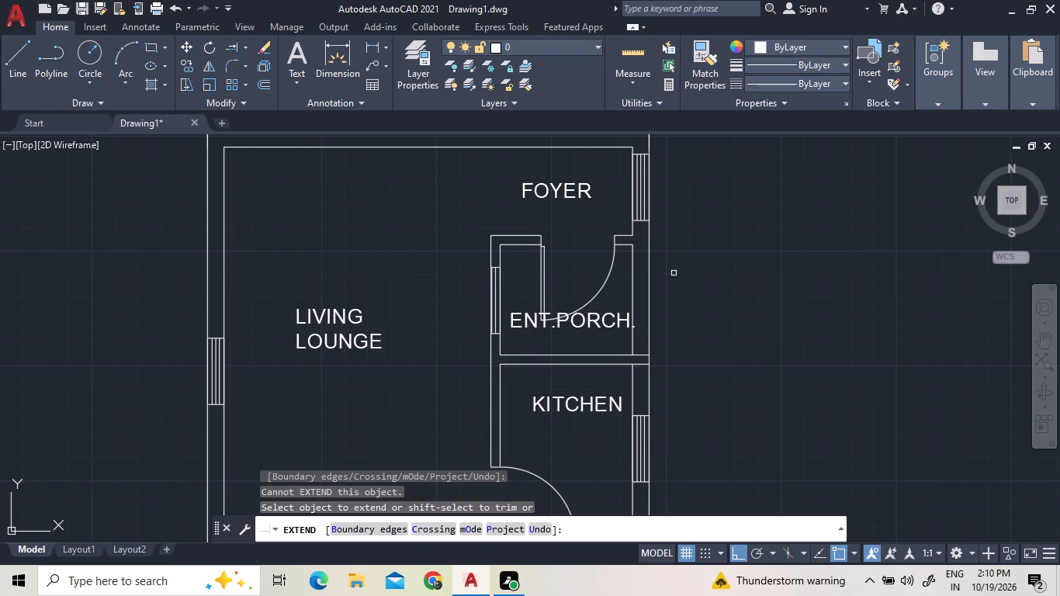
{"action": "key", "text": "Escape"}
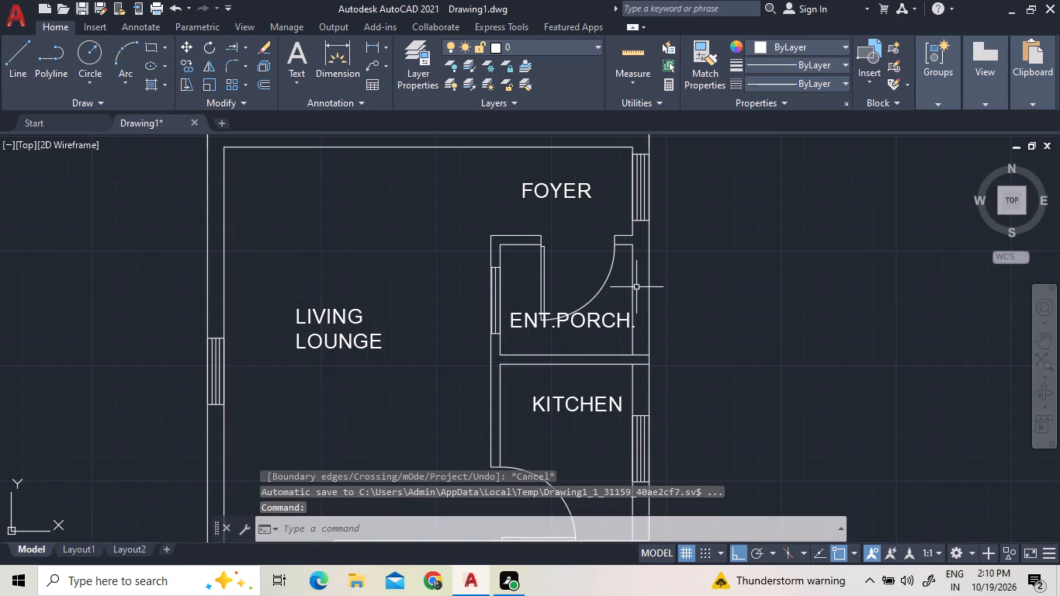
Delete the southern entrance porch's inner east wall line.
{"action": "left_click", "coordinate": [632, 278]}
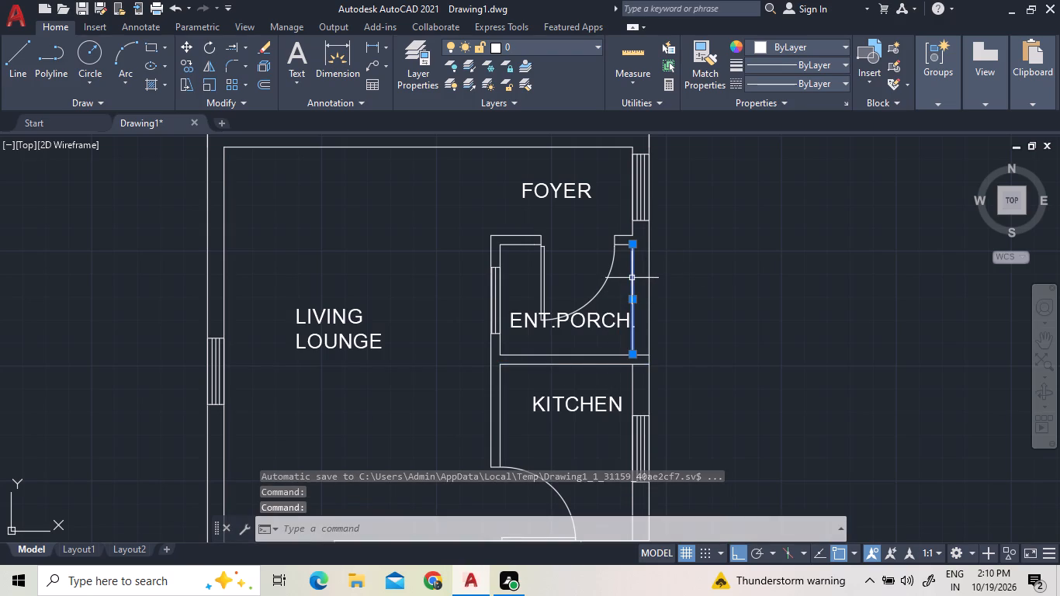
{"action": "key", "text": "Delete"}
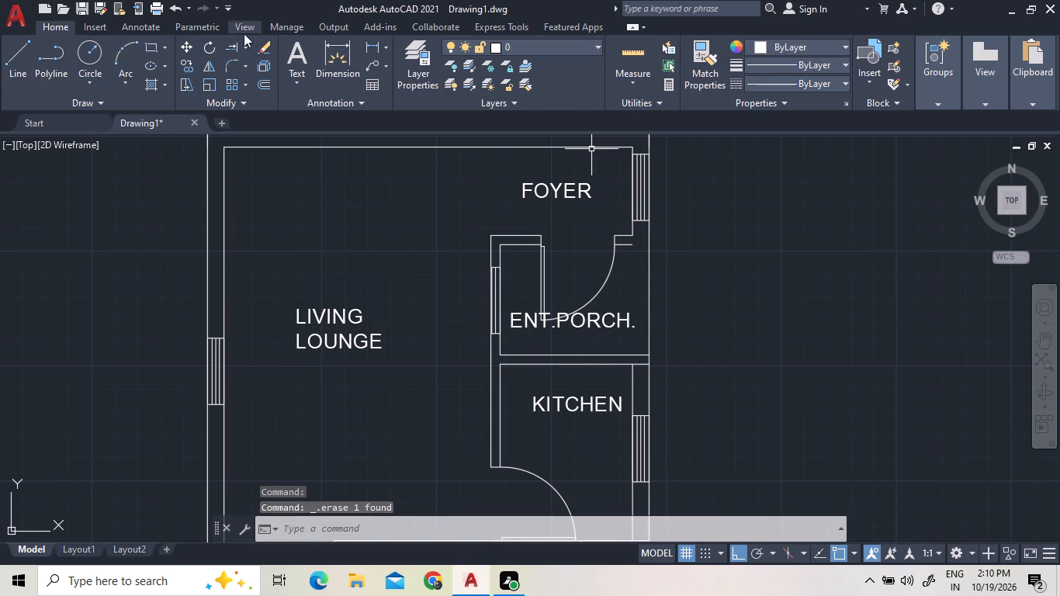
Extend the short lower line beside the southern entrance porch's door east to the outer wall line.
{"action": "left_click", "coordinate": [228, 46]}
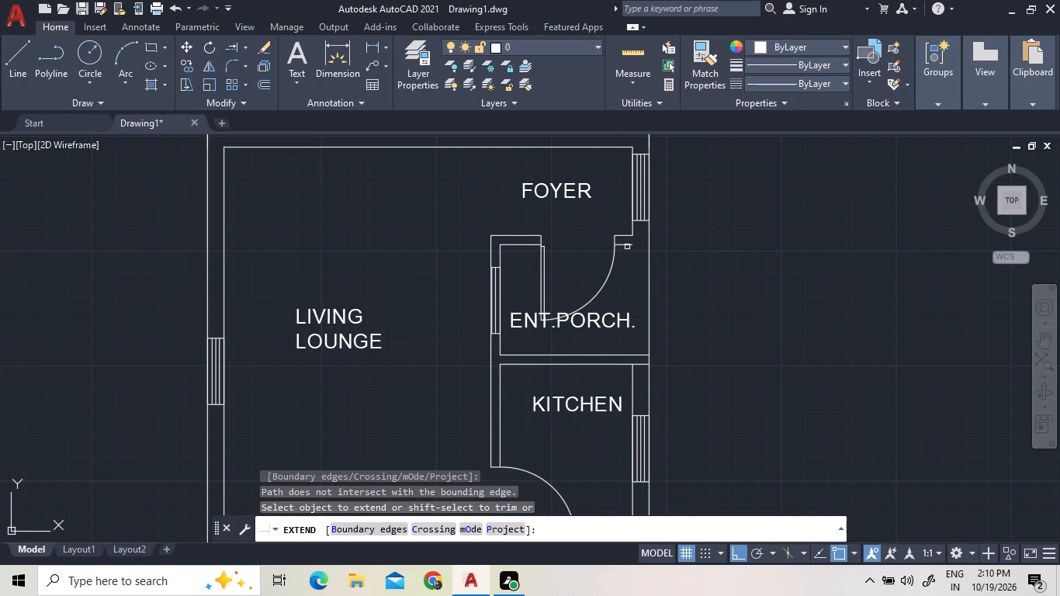
{"action": "left_click", "coordinate": [627, 244]}
{"action": "right_click", "coordinate": [637, 321]}
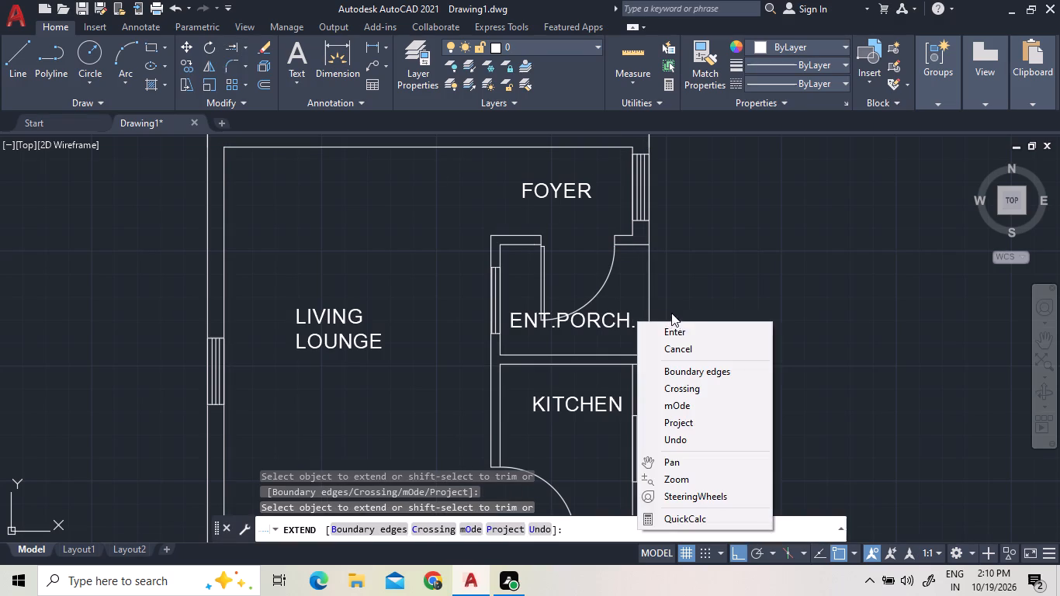
{"action": "left_click", "coordinate": [684, 334]}
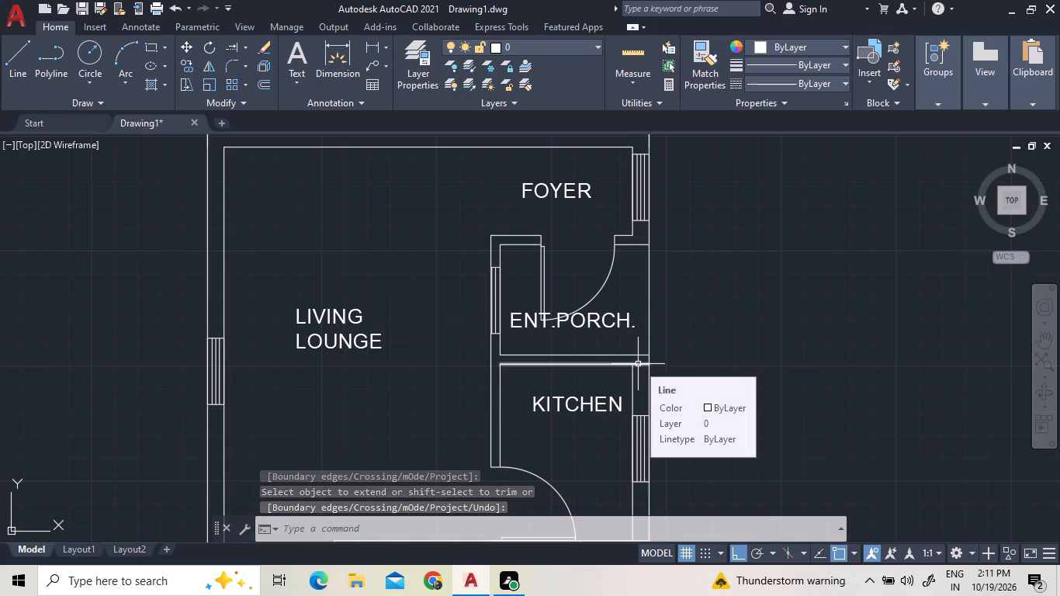
Trim the southern kitchen's north wall line between the inner and outer east wall lines.
{"action": "left_click", "coordinate": [242, 48]}
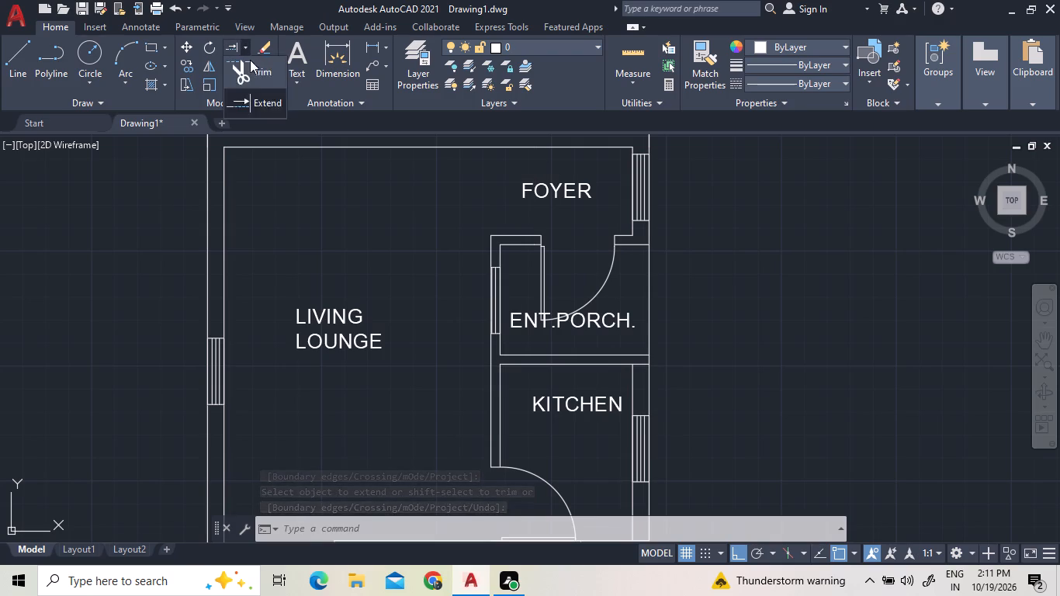
{"action": "left_click", "coordinate": [251, 66]}
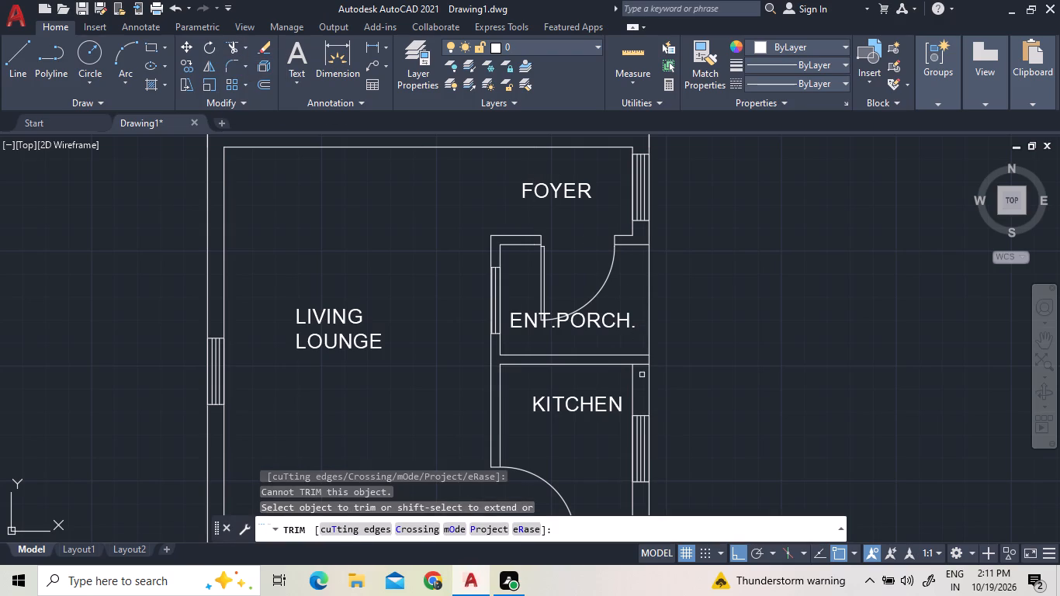
{"action": "left_click", "coordinate": [642, 365]}
{"action": "right_click", "coordinate": [677, 284]}
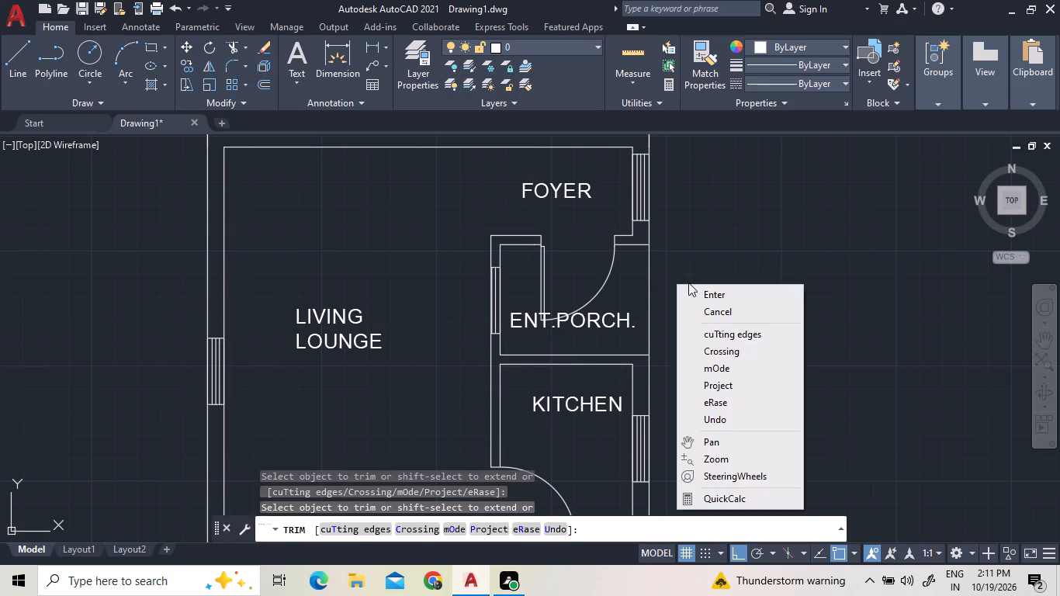
{"action": "left_click", "coordinate": [695, 297]}
Examine the southern unit's kitchen–bedroom wall and its bedroom and toilet end.
{"action": "scroll", "coordinate": [692, 297], "scroll_direction": "down", "scroll_amount": 3}
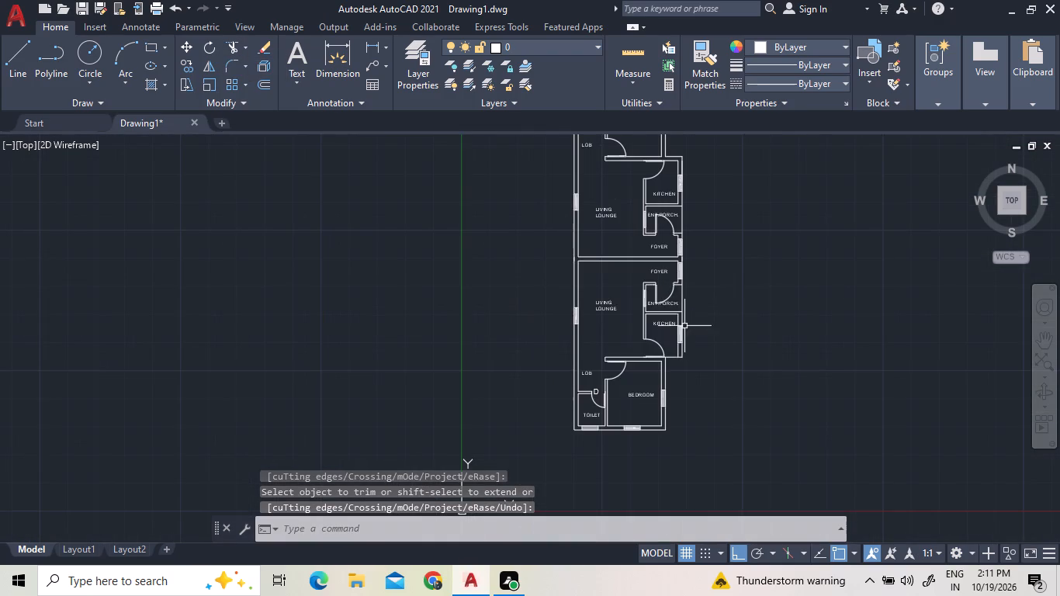
{"action": "scroll", "coordinate": [683, 352], "scroll_direction": "up", "scroll_amount": 2}
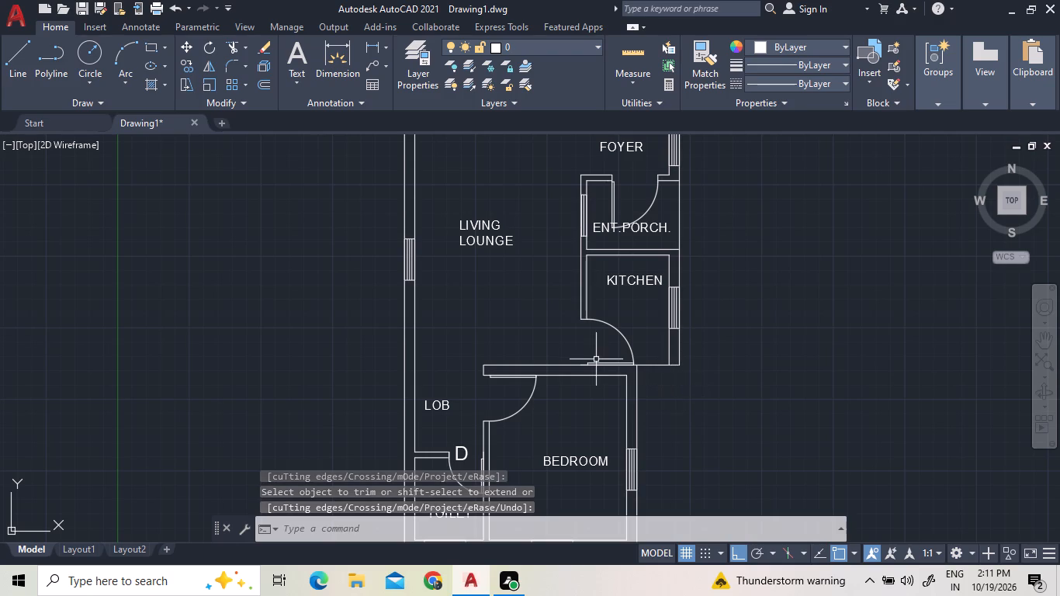
{"action": "scroll", "coordinate": [599, 373], "scroll_direction": "up", "scroll_amount": 2}
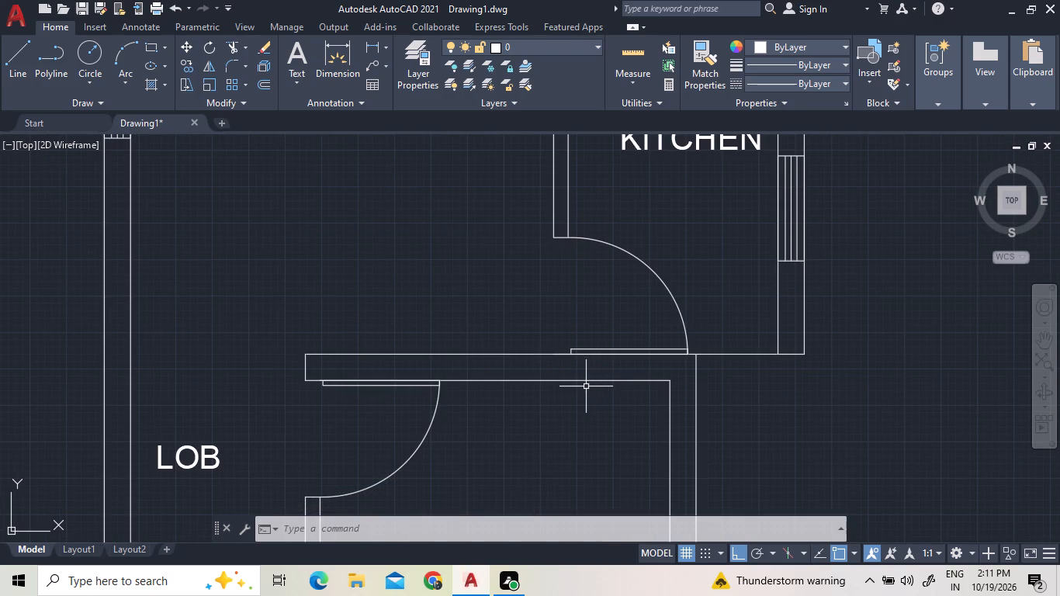
{"action": "scroll", "coordinate": [567, 338], "scroll_direction": "down", "scroll_amount": 3}
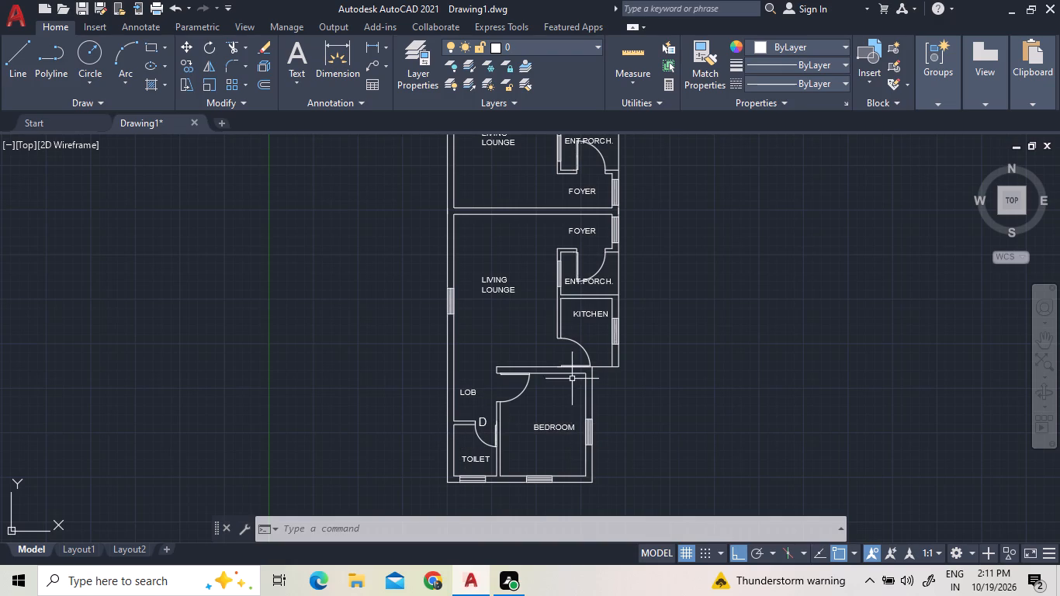
{"action": "scroll", "coordinate": [577, 371], "scroll_direction": "down", "scroll_amount": 2}
{"action": "scroll", "coordinate": [573, 434], "scroll_direction": "up", "scroll_amount": 3}
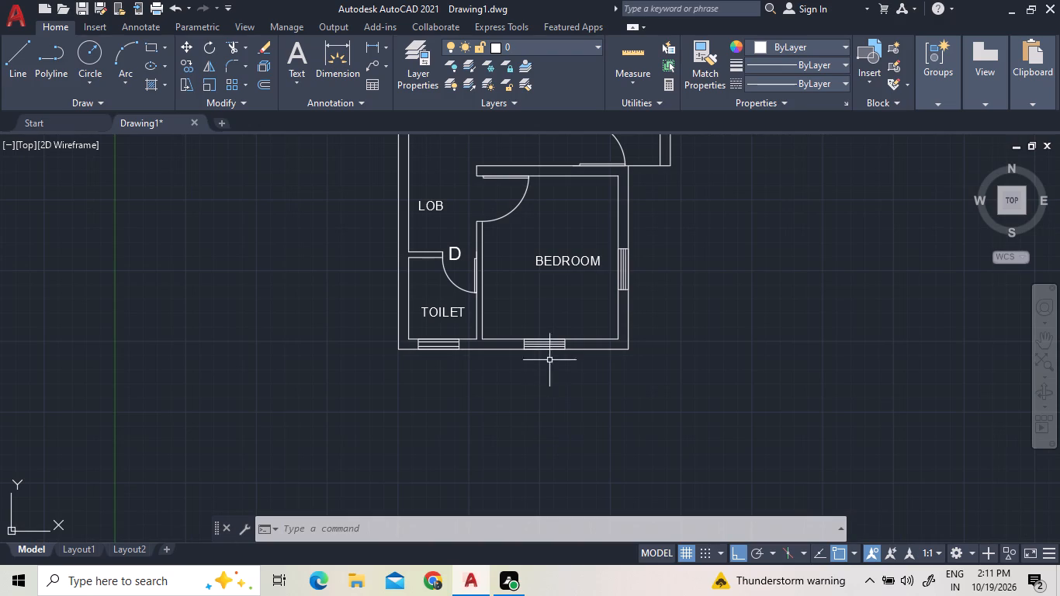
{"action": "scroll", "coordinate": [534, 363], "scroll_direction": "down", "scroll_amount": 1}
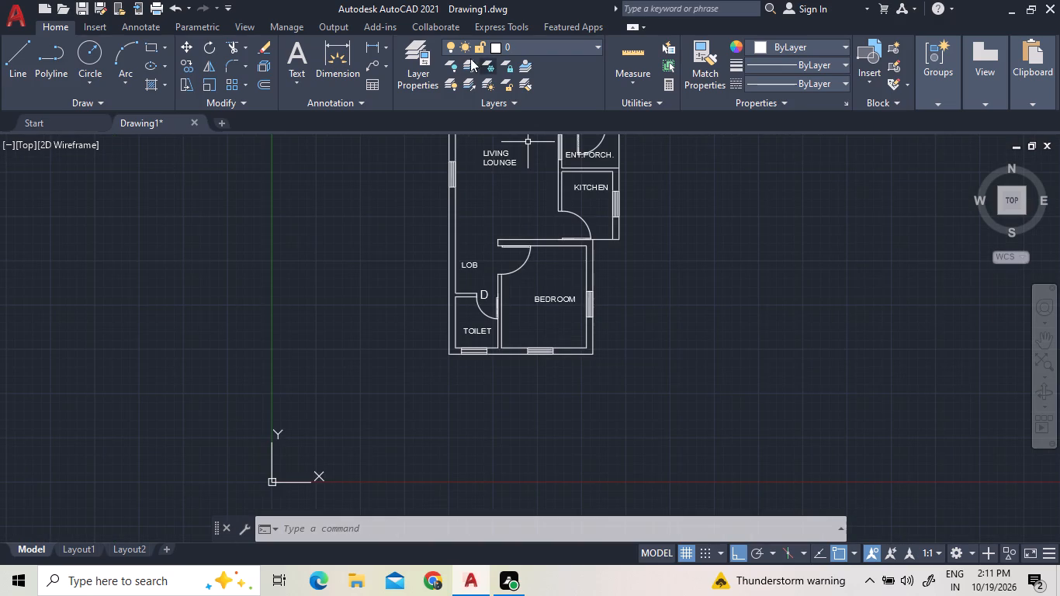
Offset the southern unit's outer south wall line 15' to the south.
{"action": "left_click", "coordinate": [265, 88]}
{"action": "scroll", "coordinate": [551, 252], "scroll_direction": "down", "scroll_amount": 3}
{"action": "scroll", "coordinate": [556, 315], "scroll_direction": "up", "scroll_amount": 2}
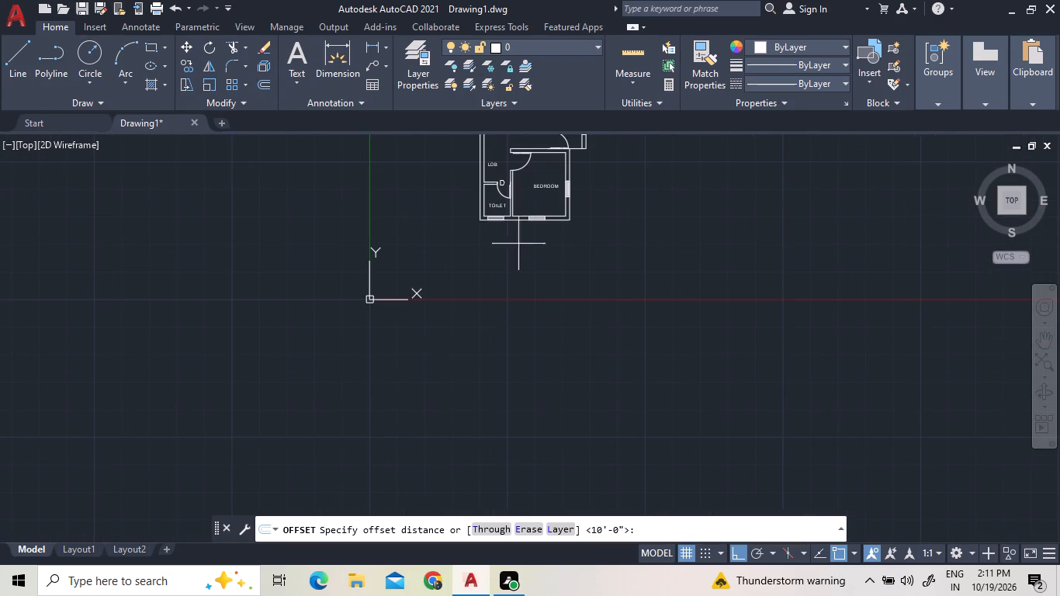
{"action": "scroll", "coordinate": [532, 211], "scroll_direction": "up", "scroll_amount": 3}
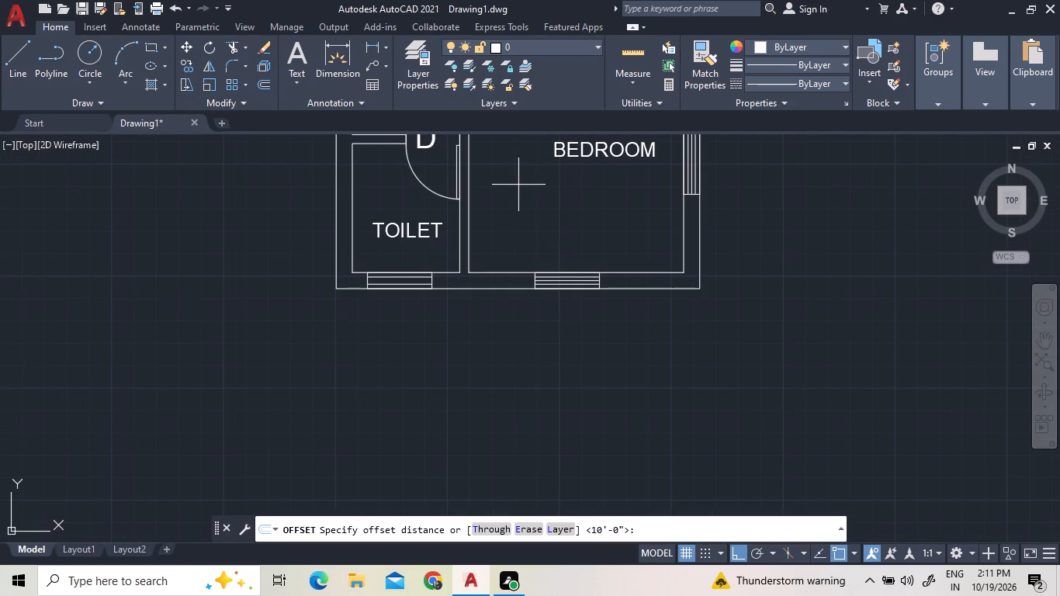
{"action": "type", "text": "15'"}
{"action": "key", "text": "Return"}
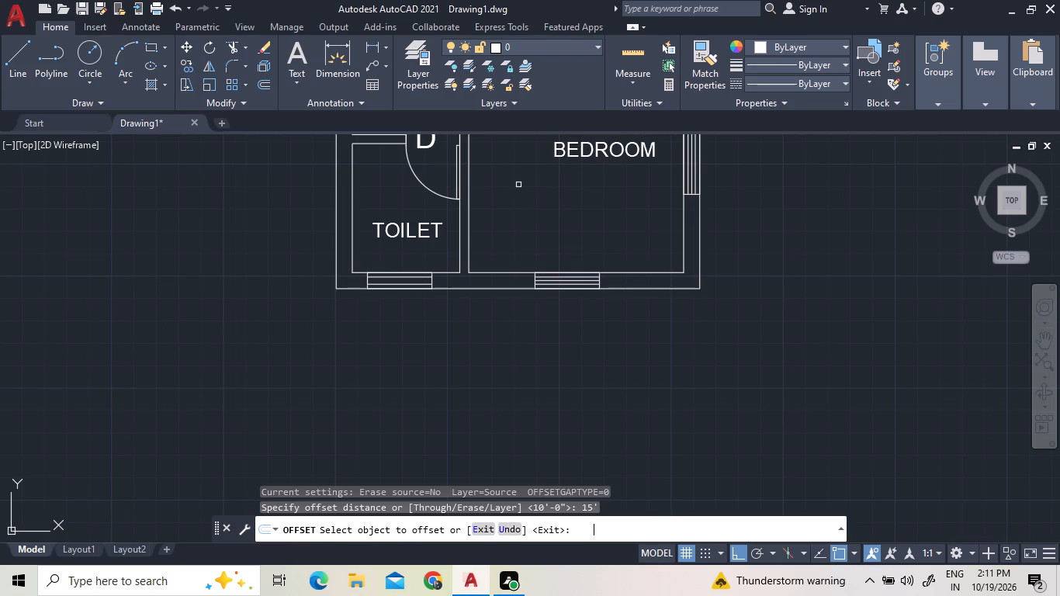
{"action": "left_click", "coordinate": [490, 288]}
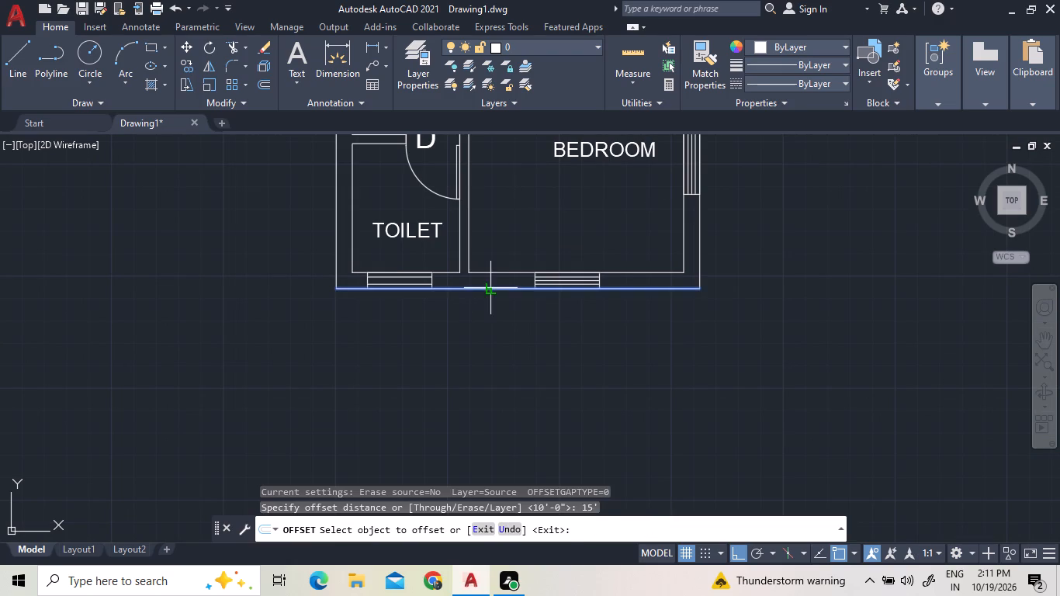
{"action": "left_click", "coordinate": [495, 324]}
Offset the separate line south of the building 9" further south to form a wall.
{"action": "scroll", "coordinate": [501, 331], "scroll_direction": "down", "scroll_amount": 4}
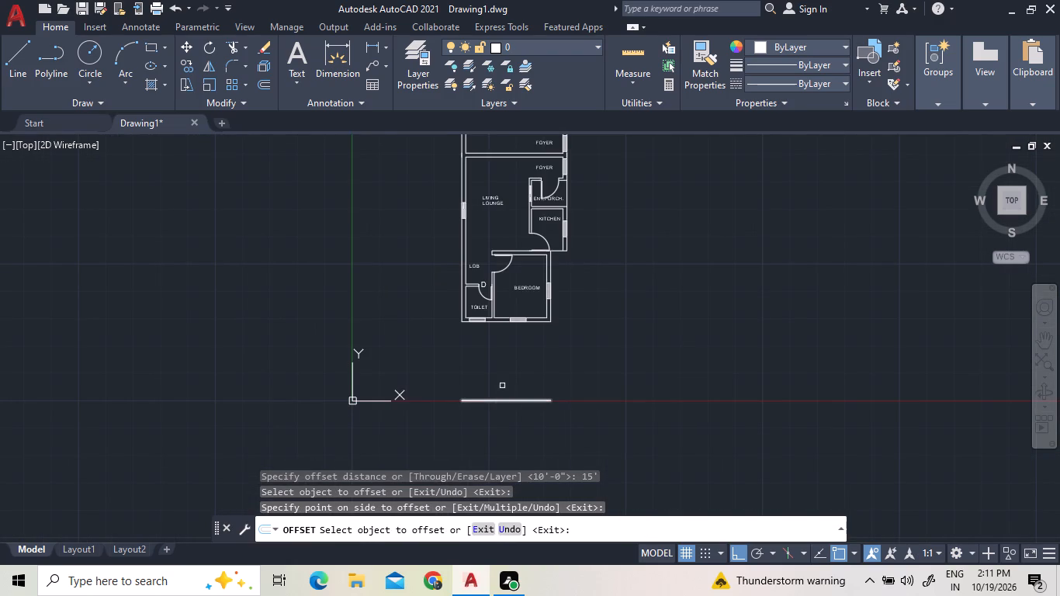
{"action": "left_click", "coordinate": [264, 82]}
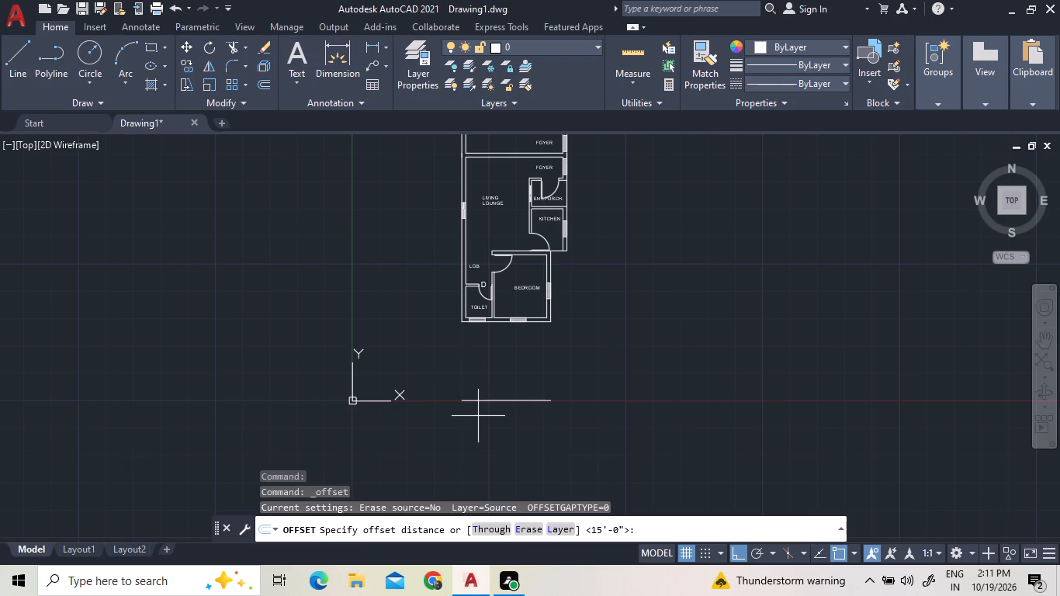
{"action": "type", "text": "9\""}
{"action": "key", "text": "Return"}
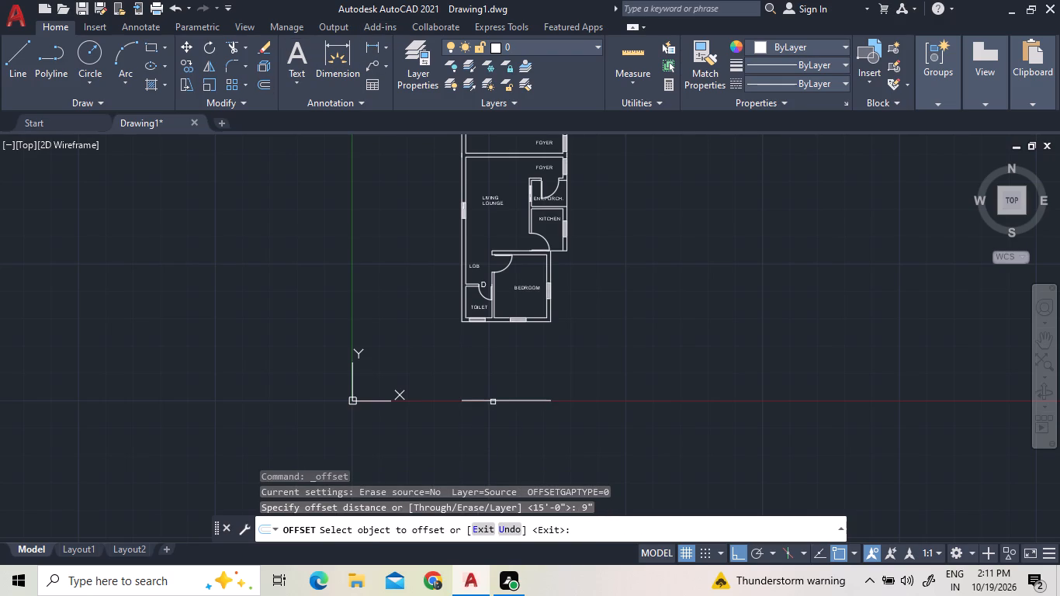
{"action": "left_click", "coordinate": [494, 401]}
{"action": "left_click", "coordinate": [494, 407]}
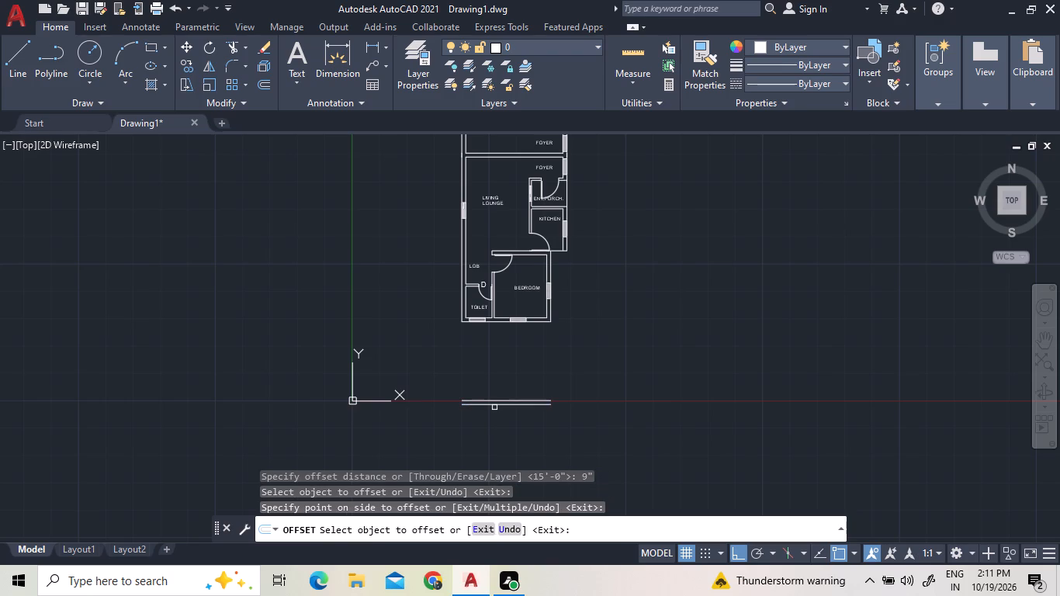
Offset the lower line of the new 9" wall 10' to the south.
{"action": "left_click", "coordinate": [263, 87]}
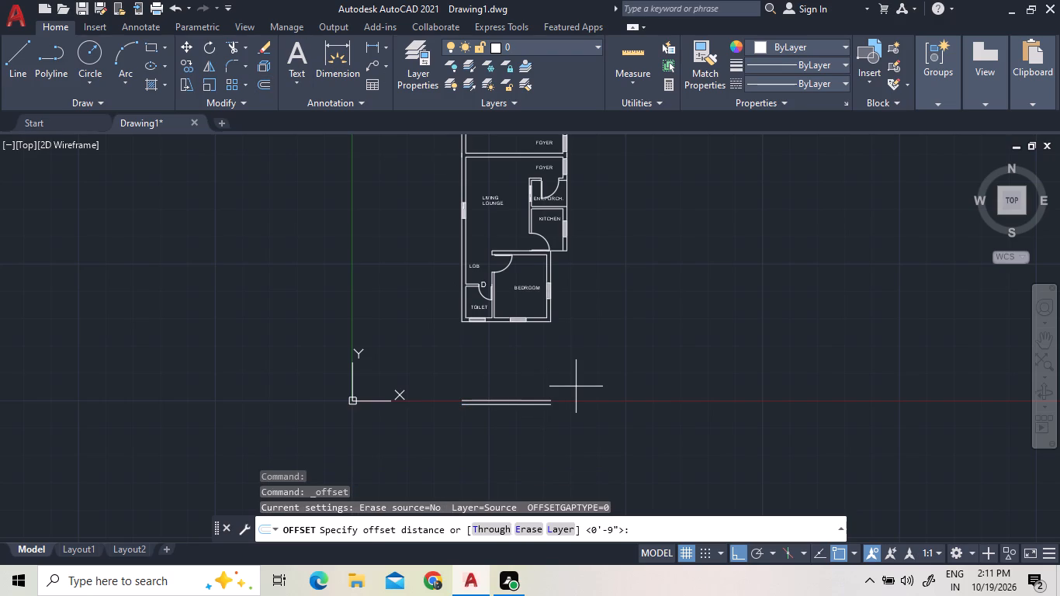
{"action": "type", "text": "10'"}
{"action": "key", "text": "Return"}
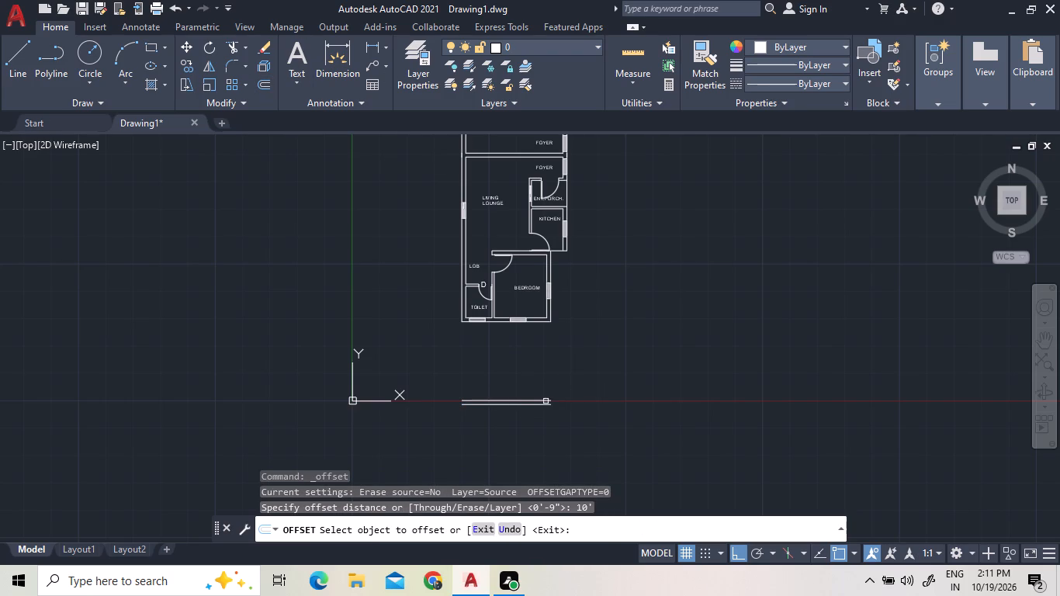
{"action": "left_click", "coordinate": [525, 404]}
{"action": "left_click", "coordinate": [532, 442]}
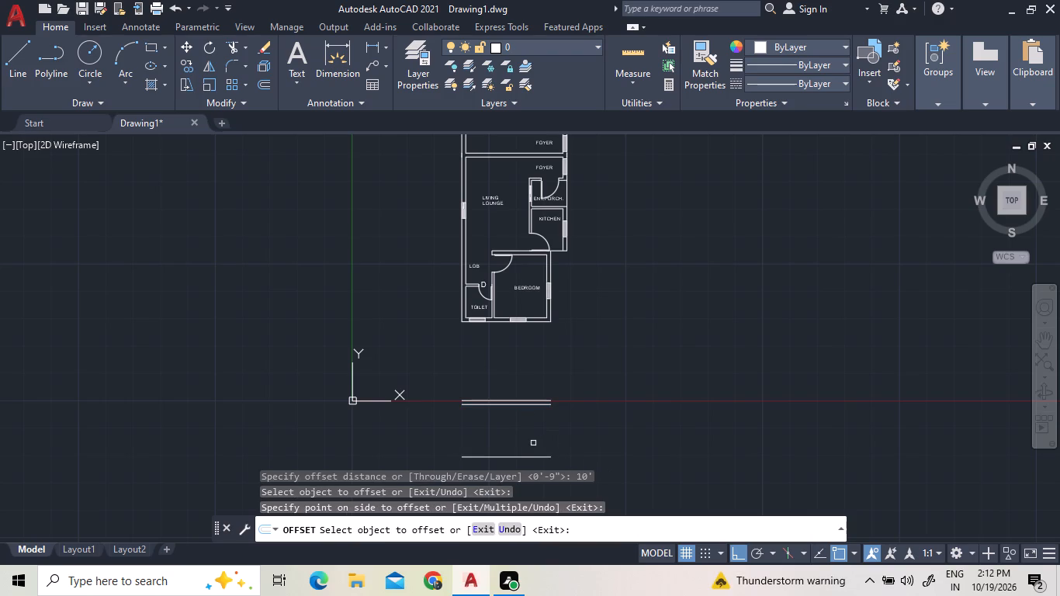
Extend the building's outer west wall line south to the southernmost offset line.
{"action": "scroll", "coordinate": [522, 427], "scroll_direction": "down", "scroll_amount": 2}
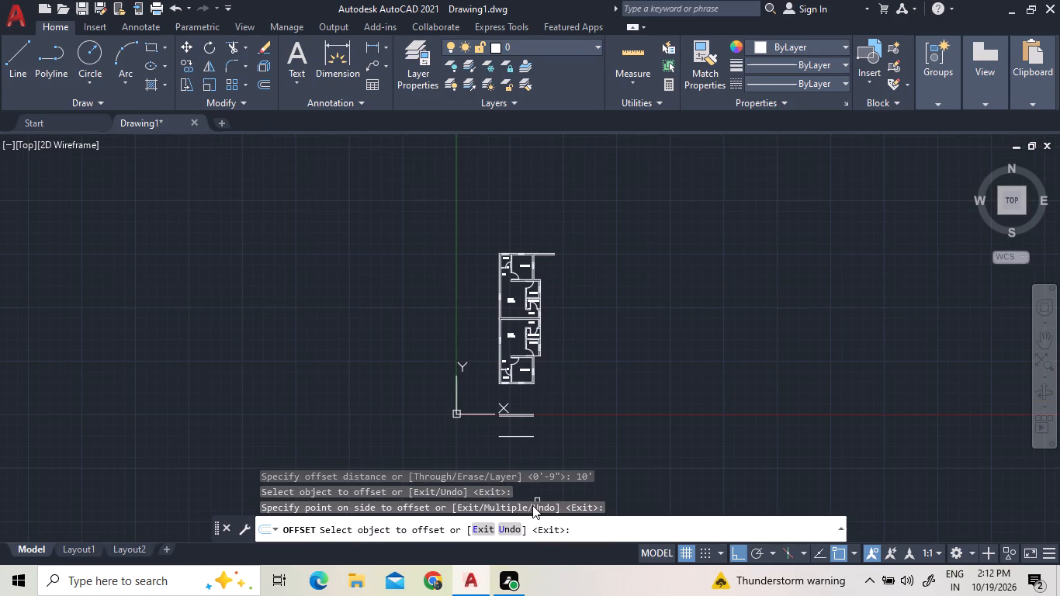
{"action": "scroll", "coordinate": [530, 508], "scroll_direction": "up", "scroll_amount": 6}
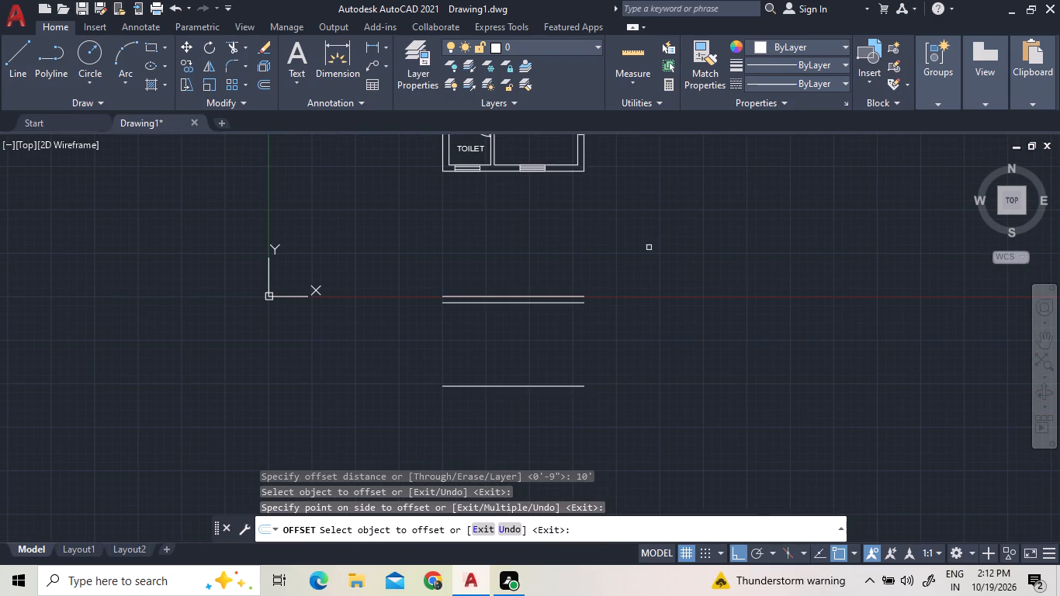
{"action": "left_click", "coordinate": [244, 49]}
{"action": "left_click", "coordinate": [244, 109]}
{"action": "left_click", "coordinate": [443, 157]}
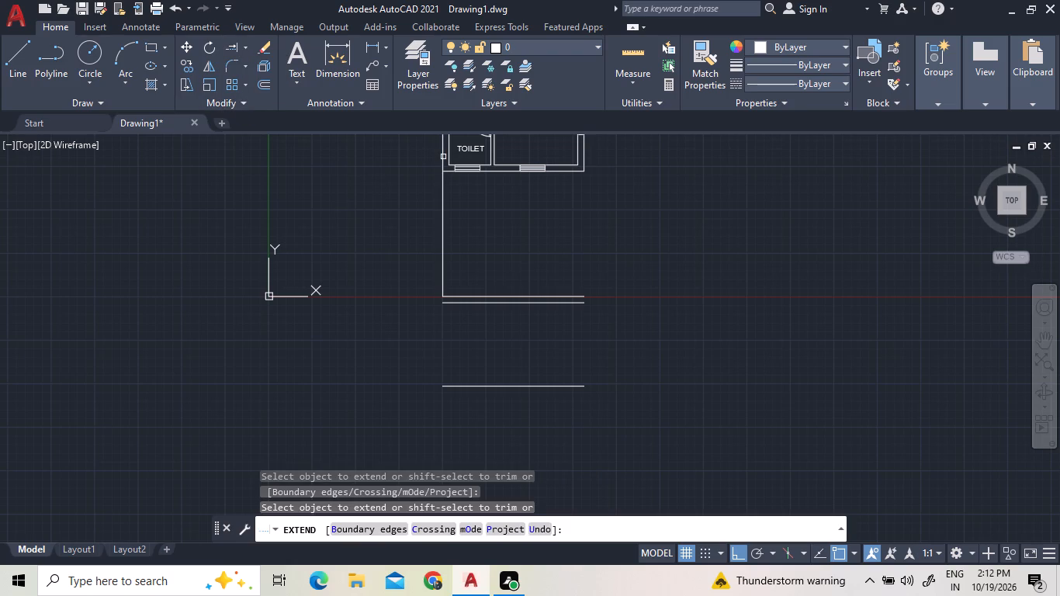
{"action": "left_click", "coordinate": [443, 157]}
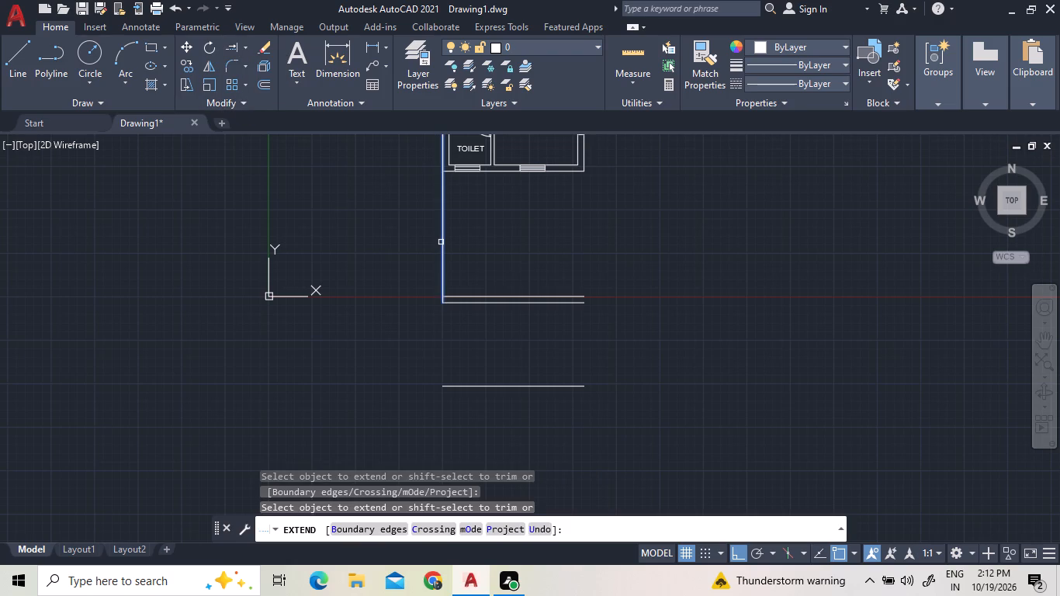
{"action": "left_click", "coordinate": [441, 242]}
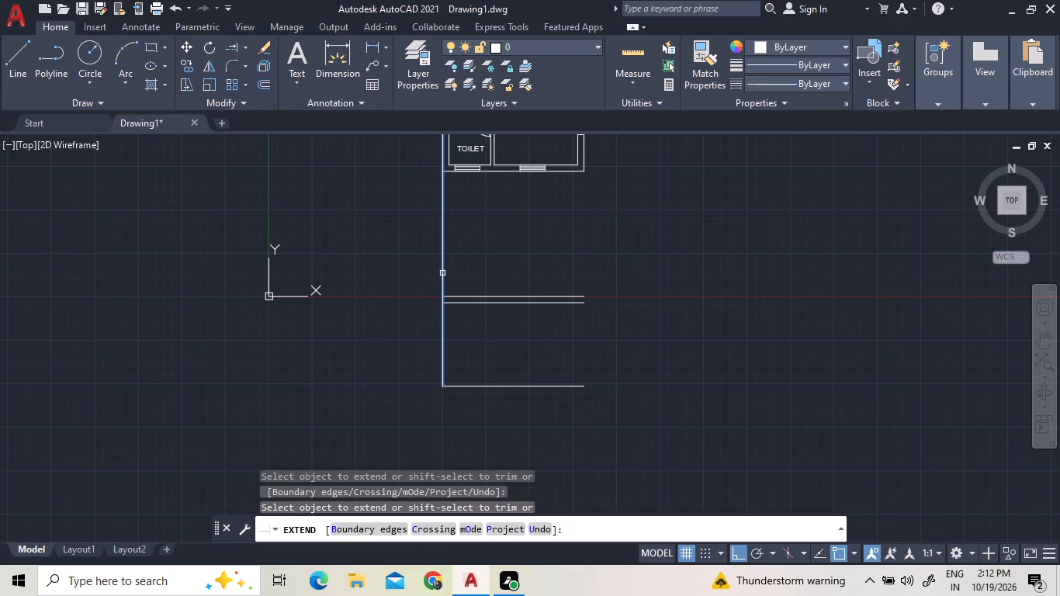
{"action": "left_click", "coordinate": [442, 273]}
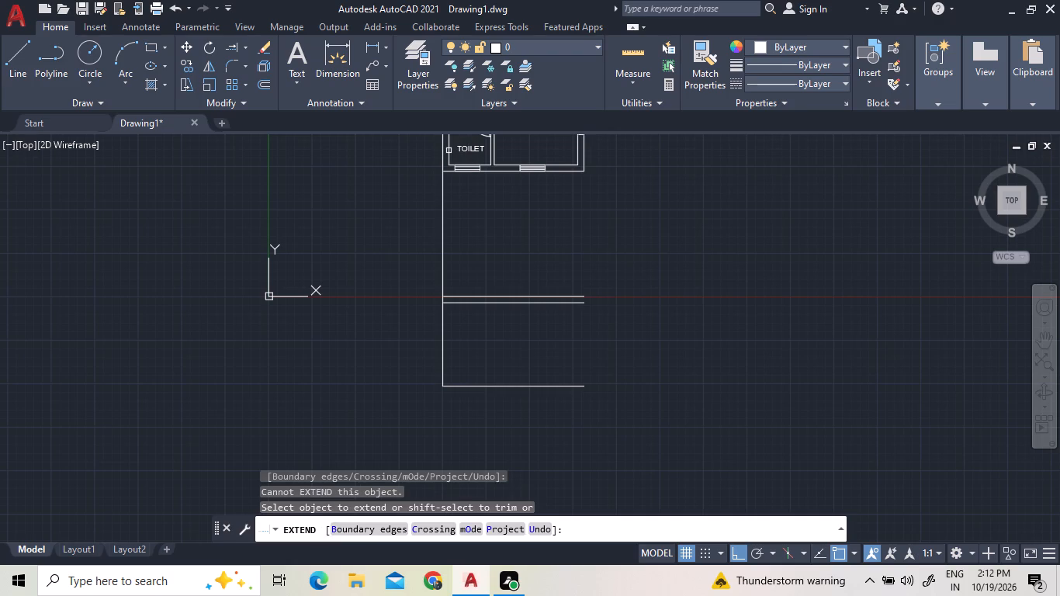
Extend the toilet's inner west wall line south to the upper line of the new 9" wall.
{"action": "left_click", "coordinate": [449, 153]}
{"action": "triple_click", "coordinate": [449, 153]}
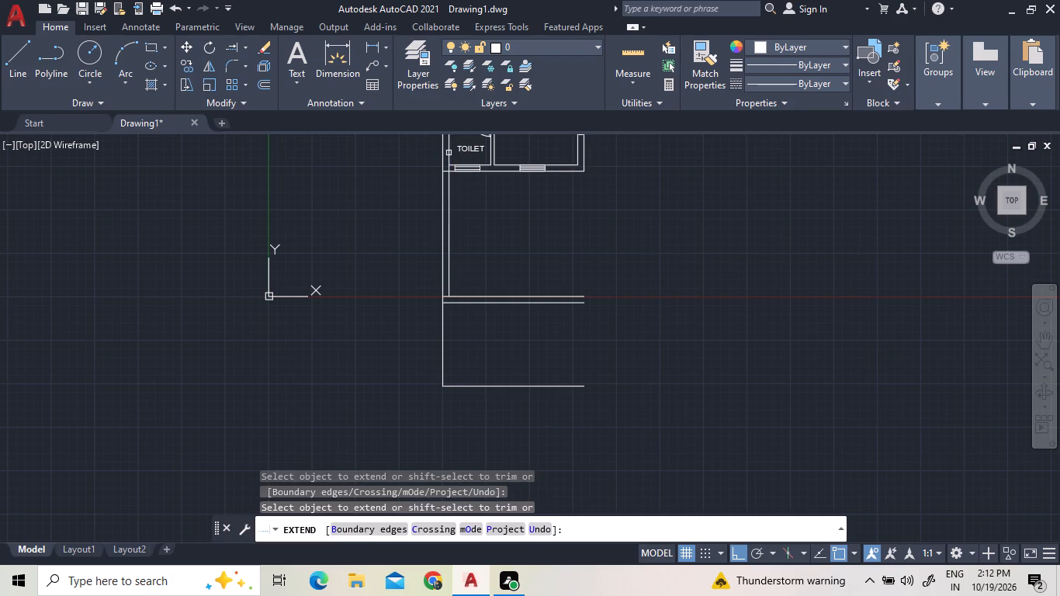
{"action": "left_click", "coordinate": [449, 153]}
{"action": "right_click", "coordinate": [449, 153]}
{"action": "left_click", "coordinate": [449, 153]}
{"action": "left_click", "coordinate": [353, 236]}
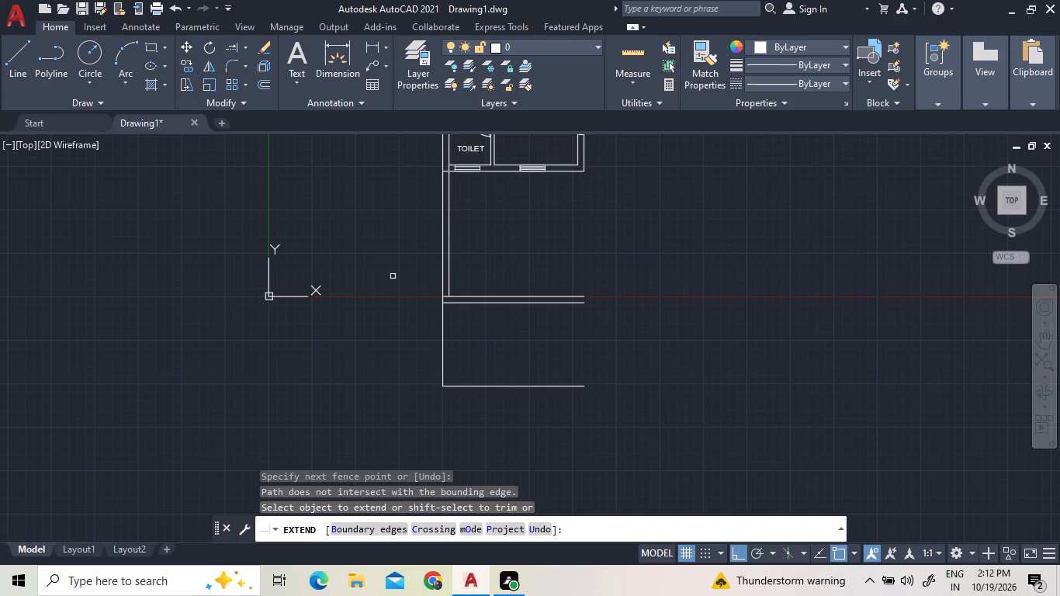
Extend the inner west wall line further south to the southernmost offset line.
{"action": "triple_click", "coordinate": [449, 275]}
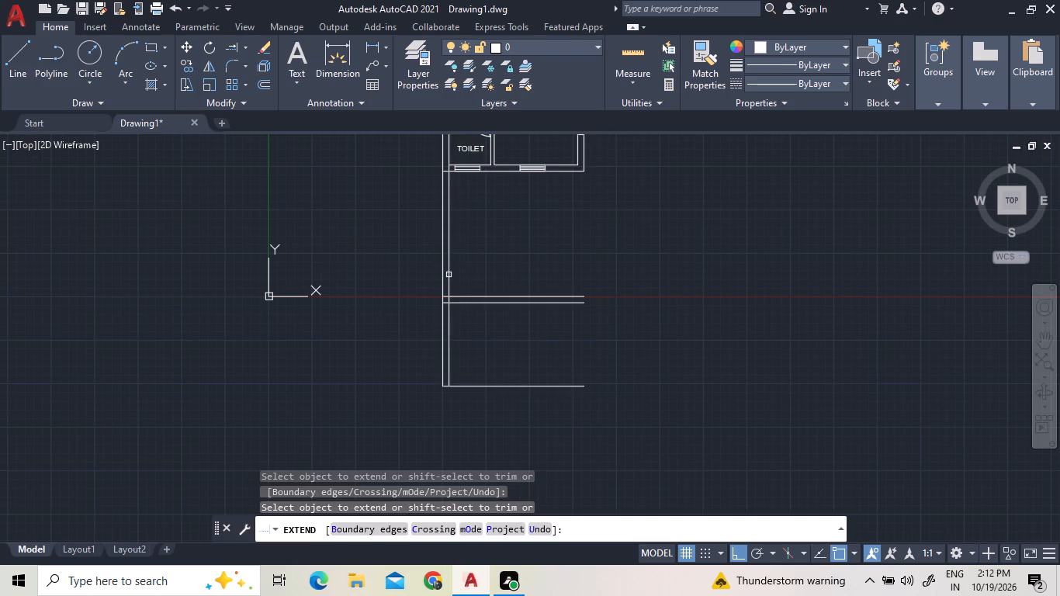
{"action": "left_click", "coordinate": [449, 275]}
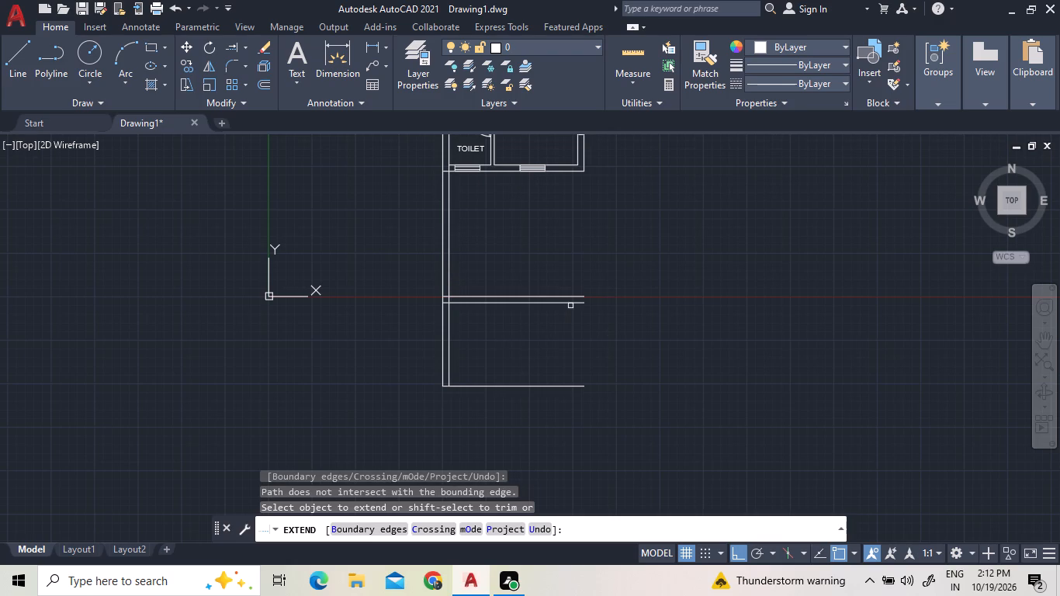
{"action": "right_click", "coordinate": [653, 339]}
{"action": "left_click", "coordinate": [667, 347]}
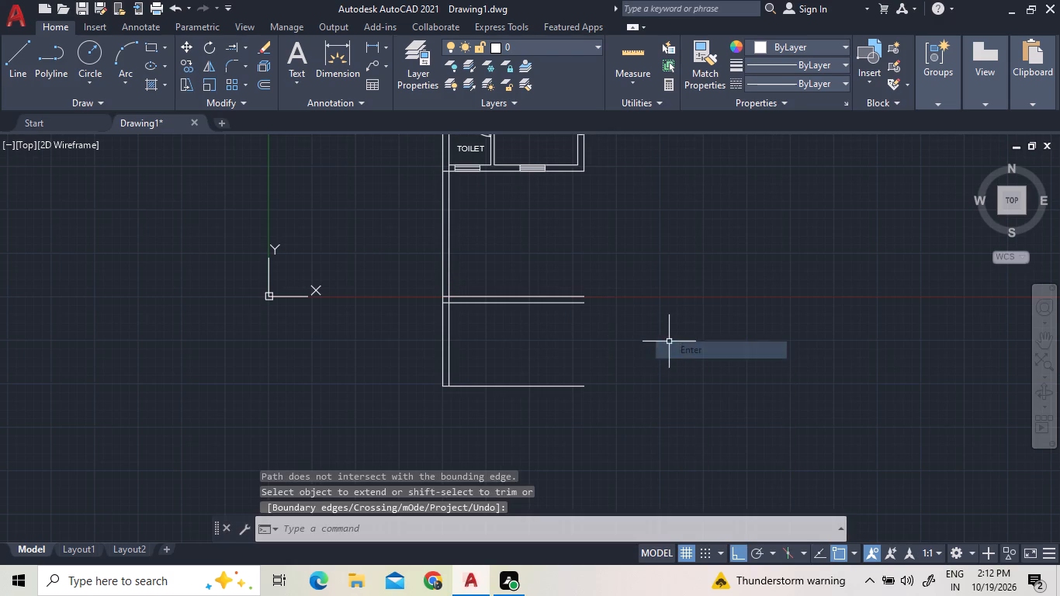
Trim the wall line segments closing the junction between the building's south wall and the extended west wall.
{"action": "left_click", "coordinate": [247, 45]}
{"action": "left_click", "coordinate": [234, 70]}
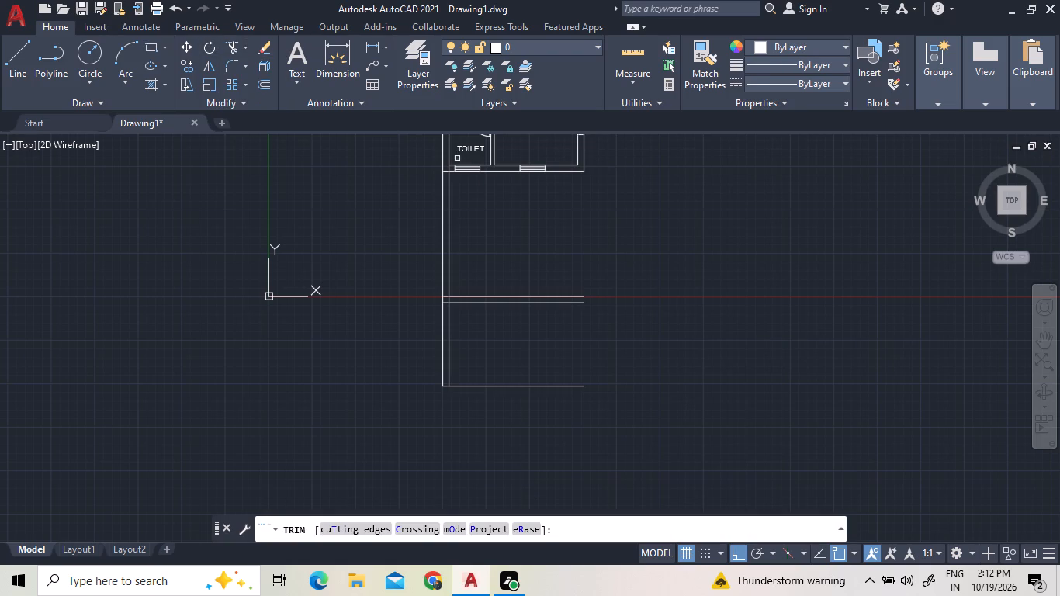
{"action": "scroll", "coordinate": [454, 165], "scroll_direction": "up", "scroll_amount": 2}
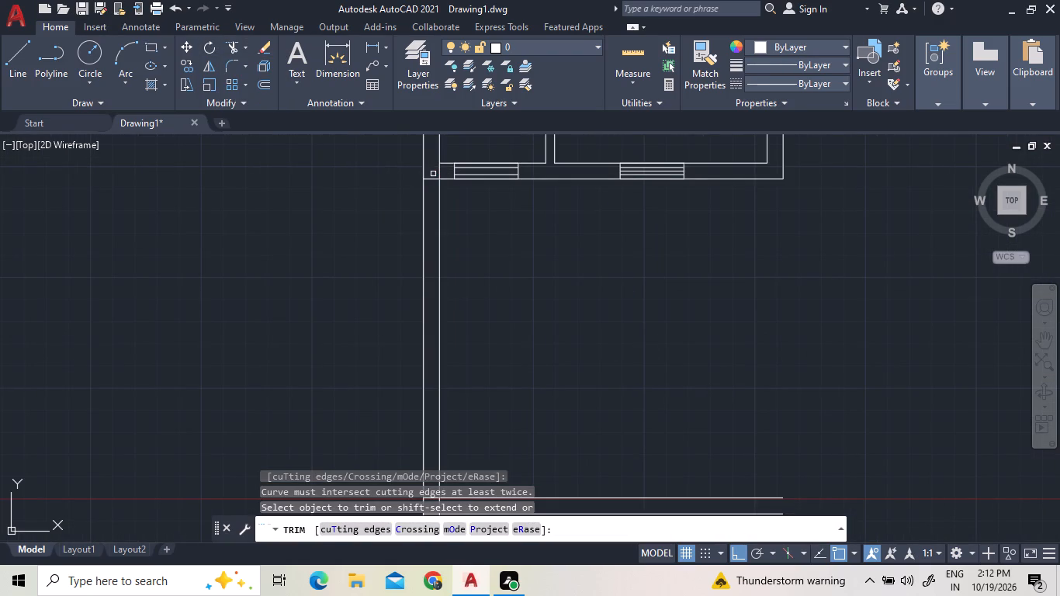
{"action": "left_click", "coordinate": [433, 180]}
{"action": "left_click", "coordinate": [441, 170]}
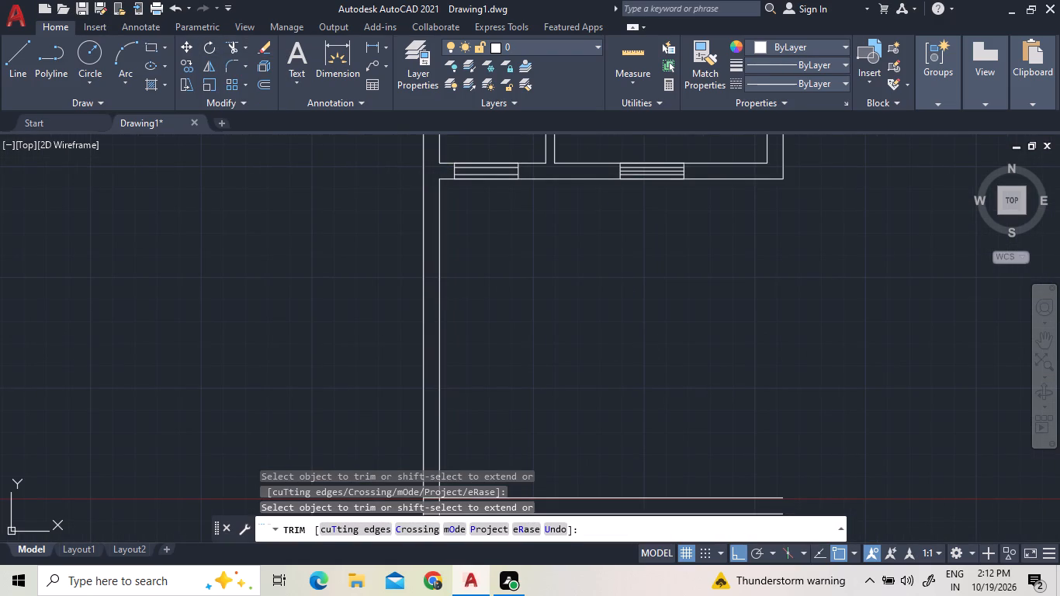
Trim the line segments crossing the junction of the west wall and the new 9" wall to open it.
{"action": "scroll", "coordinate": [435, 177], "scroll_direction": "down", "scroll_amount": 3}
{"action": "scroll", "coordinate": [457, 308], "scroll_direction": "up", "scroll_amount": 3}
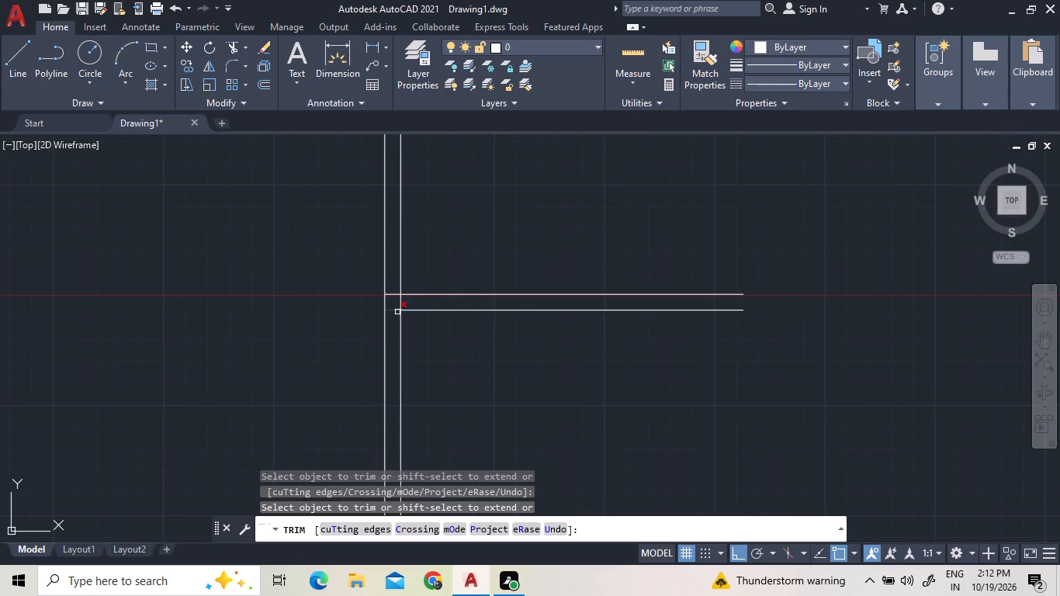
{"action": "left_click", "coordinate": [395, 310]}
{"action": "left_click", "coordinate": [404, 303]}
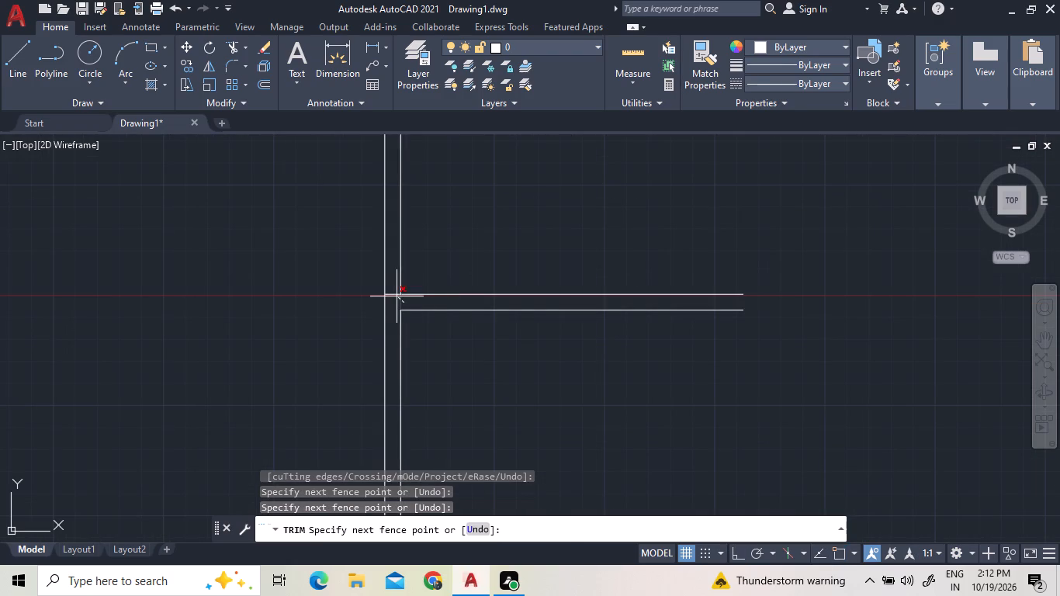
{"action": "left_click", "coordinate": [396, 292]}
{"action": "scroll", "coordinate": [456, 255], "scroll_direction": "down", "scroll_amount": 3}
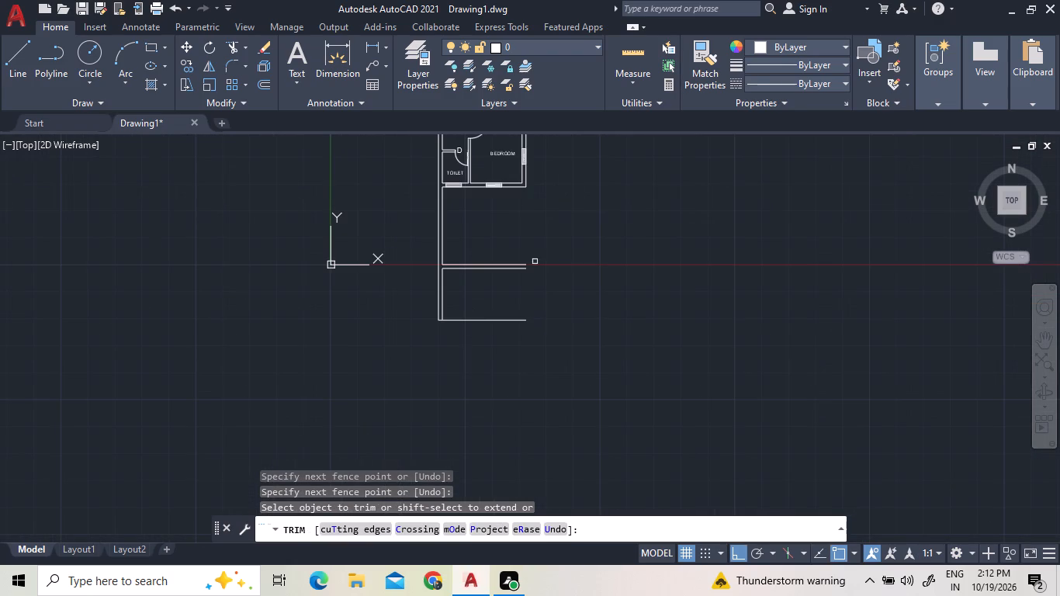
{"action": "scroll", "coordinate": [482, 168], "scroll_direction": "up", "scroll_amount": 2}
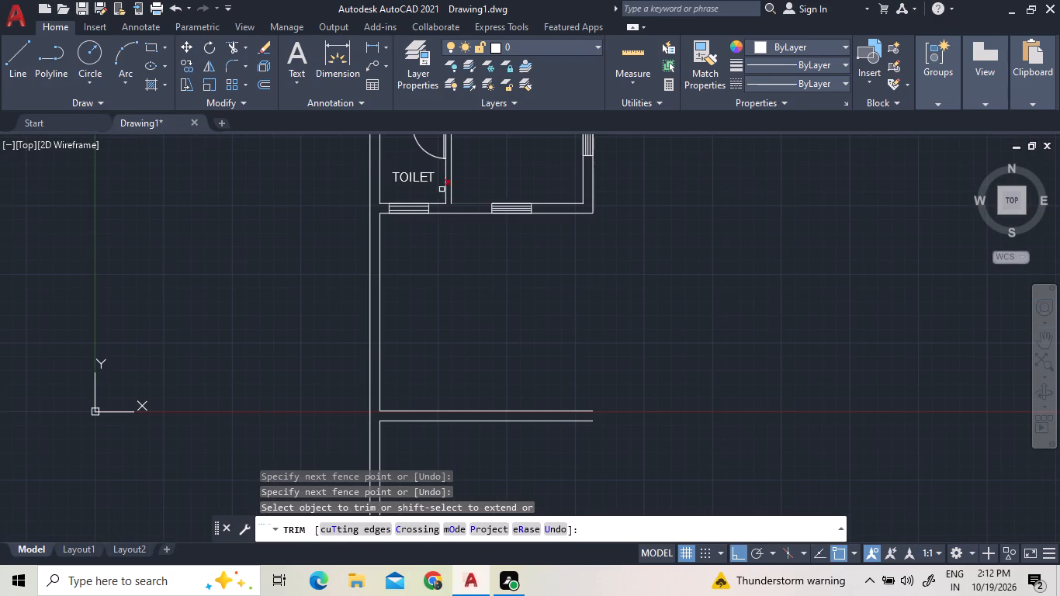
{"action": "scroll", "coordinate": [427, 191], "scroll_direction": "down", "scroll_amount": 2}
{"action": "scroll", "coordinate": [439, 330], "scroll_direction": "up", "scroll_amount": 1}
{"action": "right_click", "coordinate": [435, 324]}
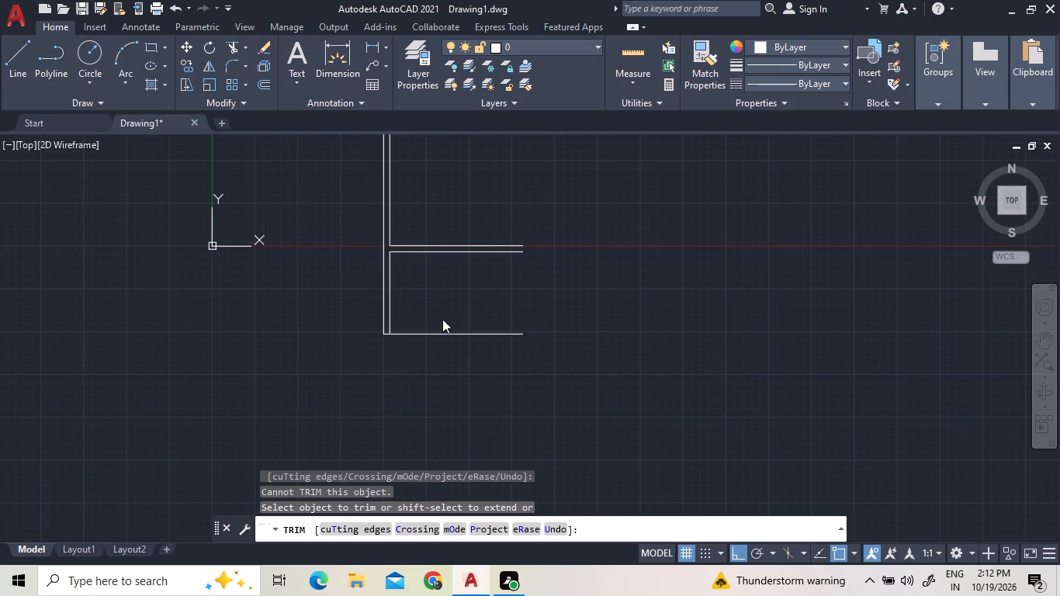
{"action": "left_click", "coordinate": [463, 330]}
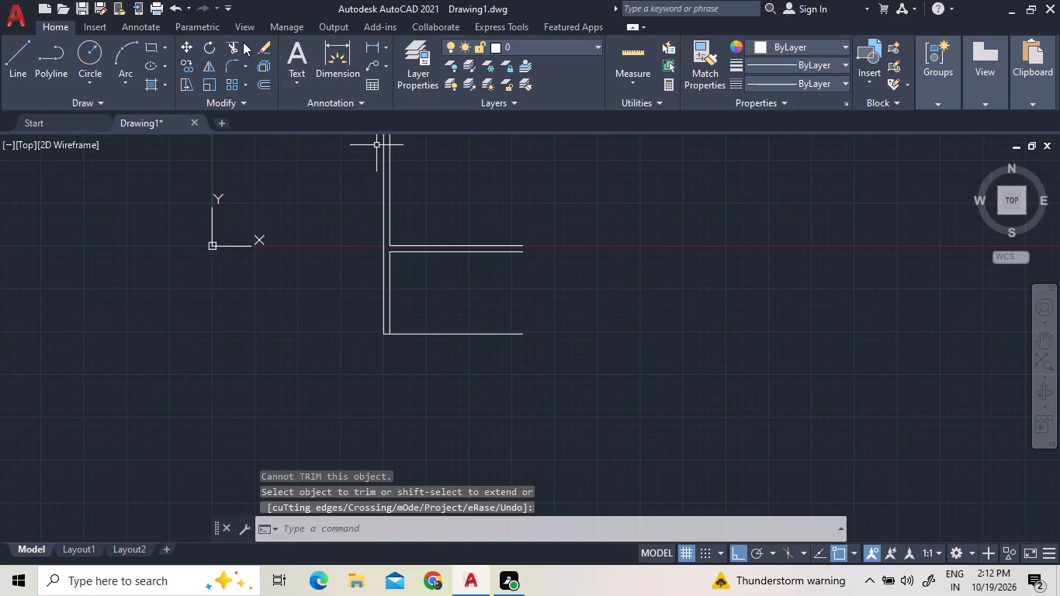
Measure the west wall lines around the new southern area with the quick measure tool.
{"action": "left_click", "coordinate": [265, 83]}
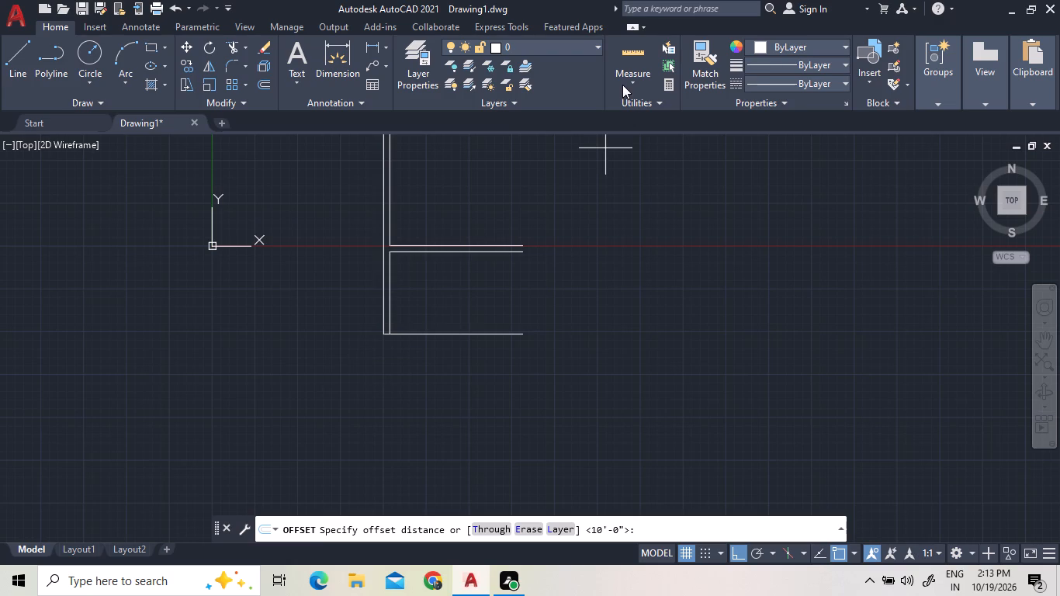
{"action": "left_click", "coordinate": [640, 51]}
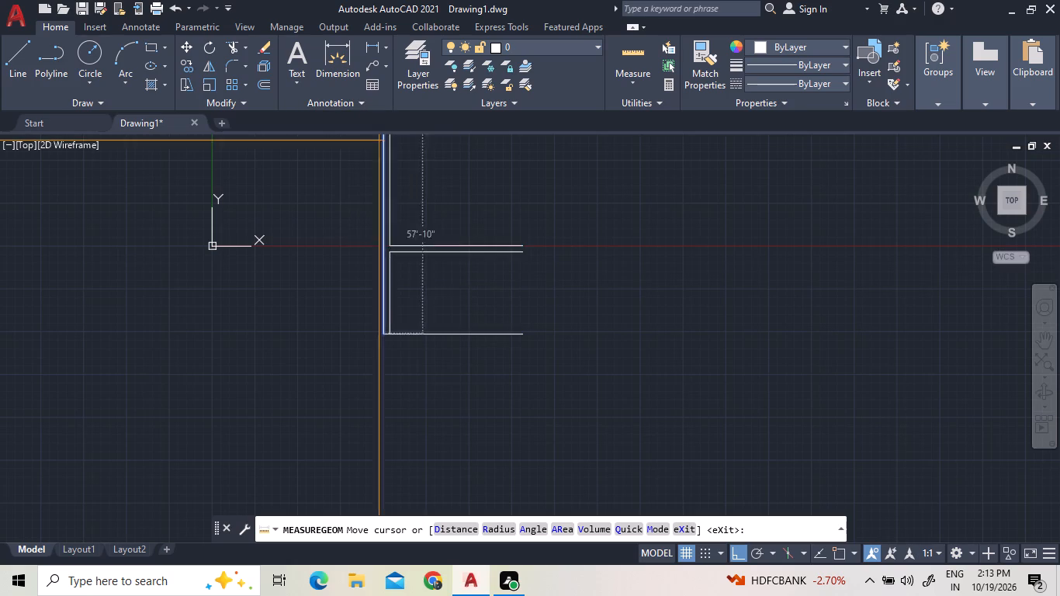
{"action": "right_click_drag", "start_coordinate": [540, 198], "coordinate": [553, 198]}
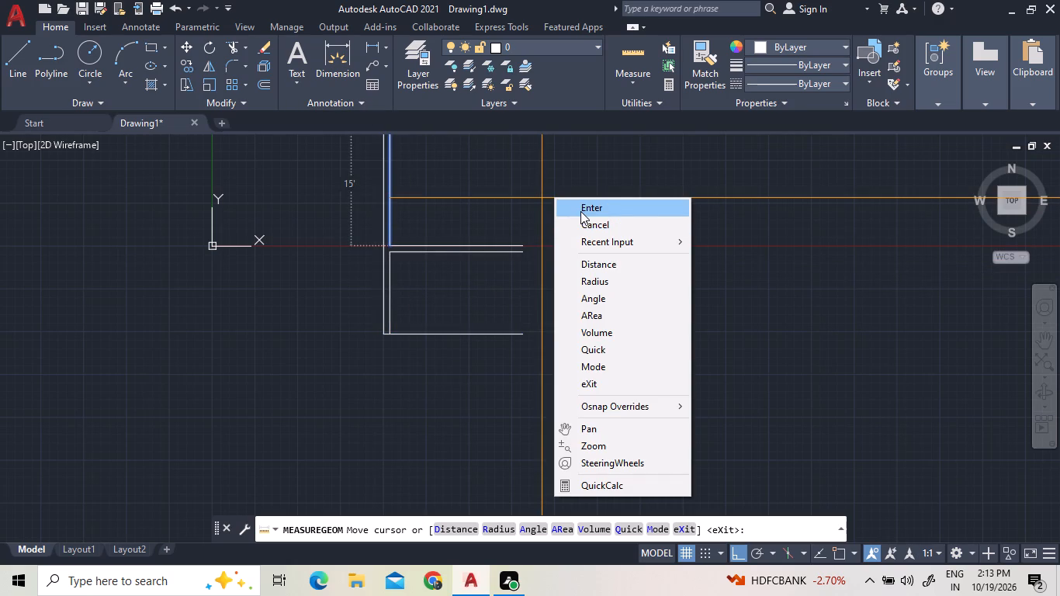
{"action": "left_click", "coordinate": [580, 211]}
Offset the inner west wall line south of the 9" wall 7'5" to the east.
{"action": "left_click", "coordinate": [268, 86]}
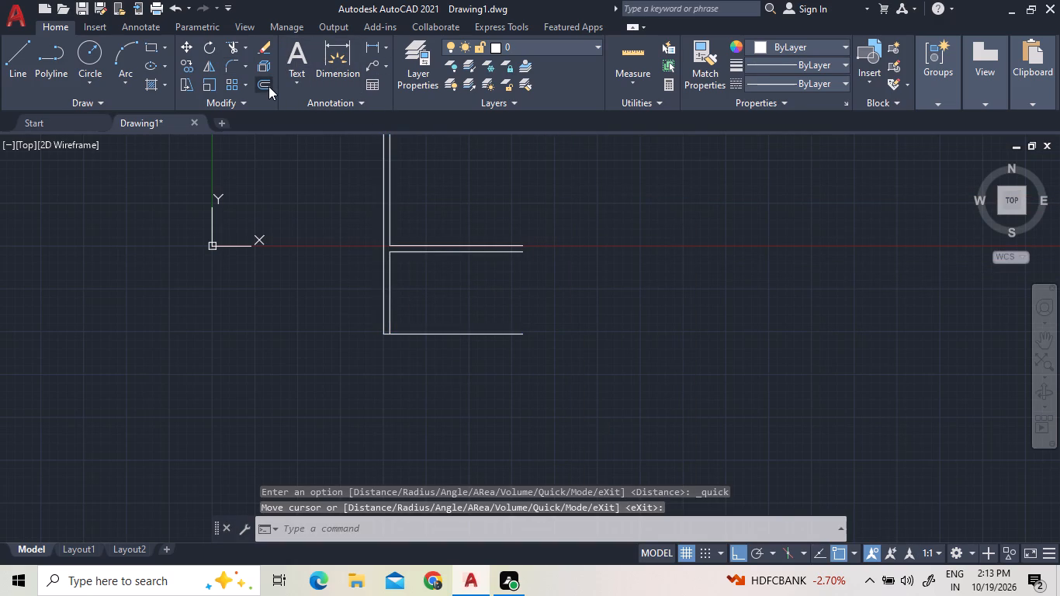
{"action": "type", "text": "7'5\""}
{"action": "key", "text": "Return"}
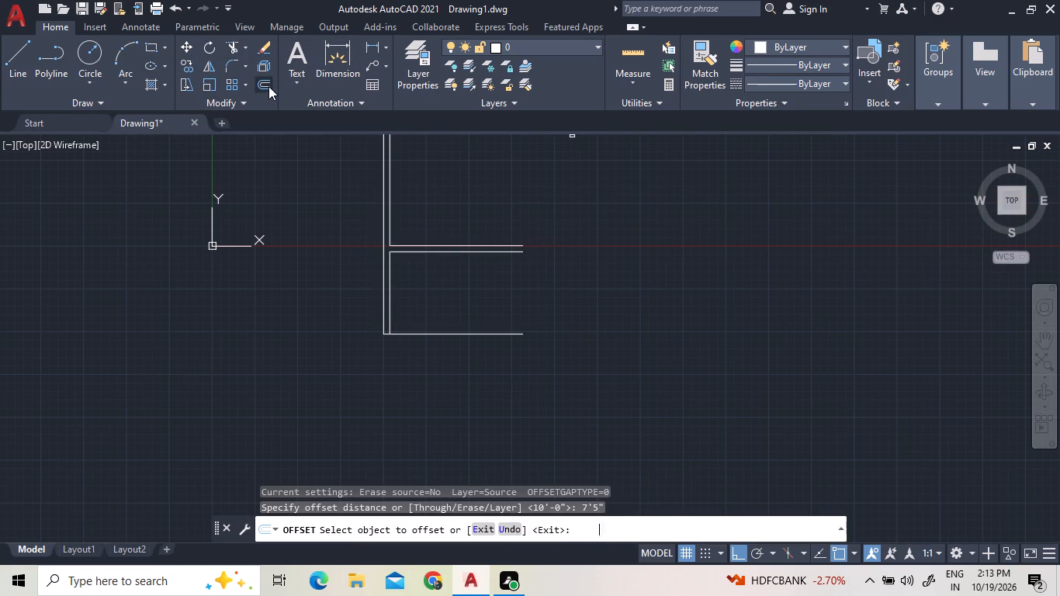
{"action": "left_click", "coordinate": [390, 269]}
{"action": "left_click", "coordinate": [411, 269]}
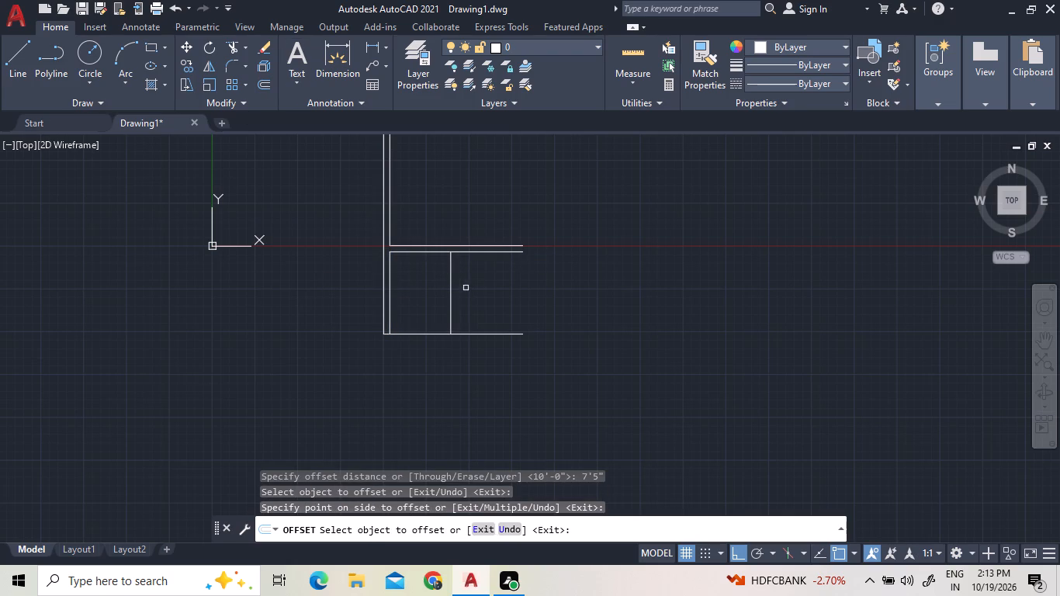
{"action": "key", "text": "Escape"}
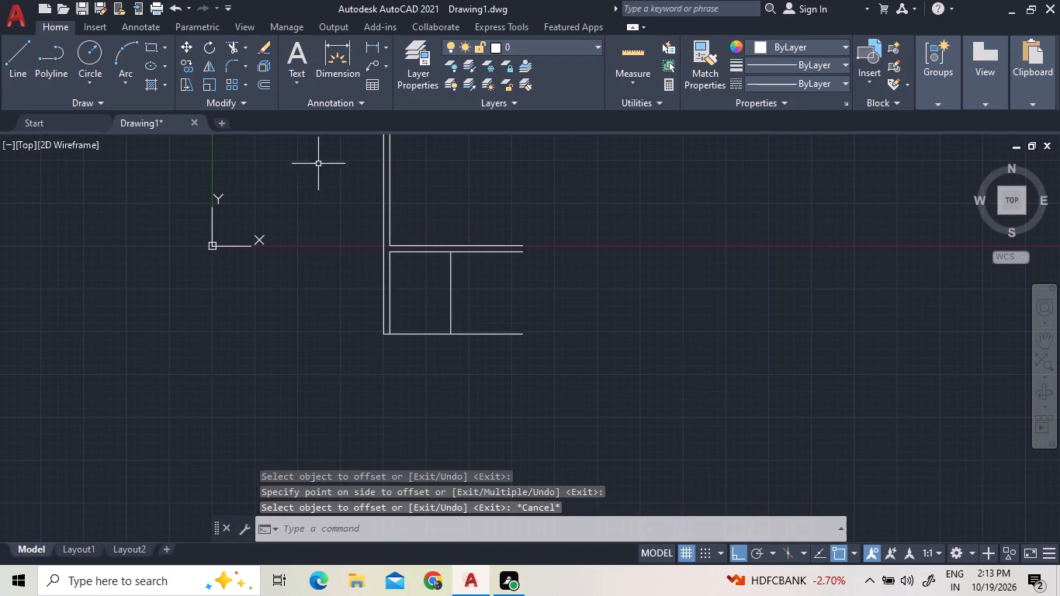
Offset the new vertical line 5" east to form a partition wall in the southern area.
{"action": "left_click", "coordinate": [262, 84]}
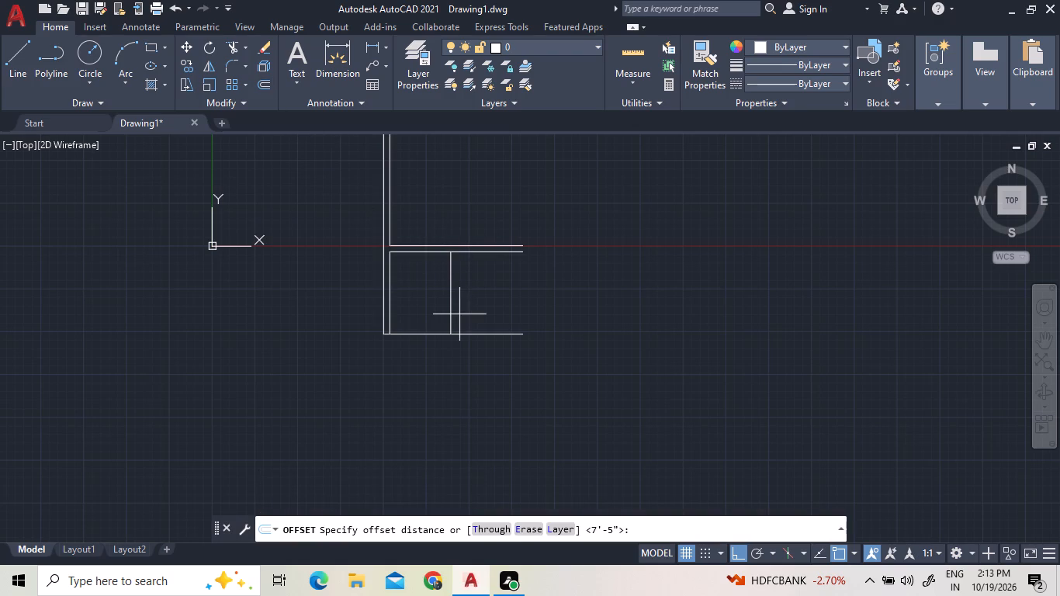
{"action": "type", "text": "5\""}
{"action": "key", "text": "Return"}
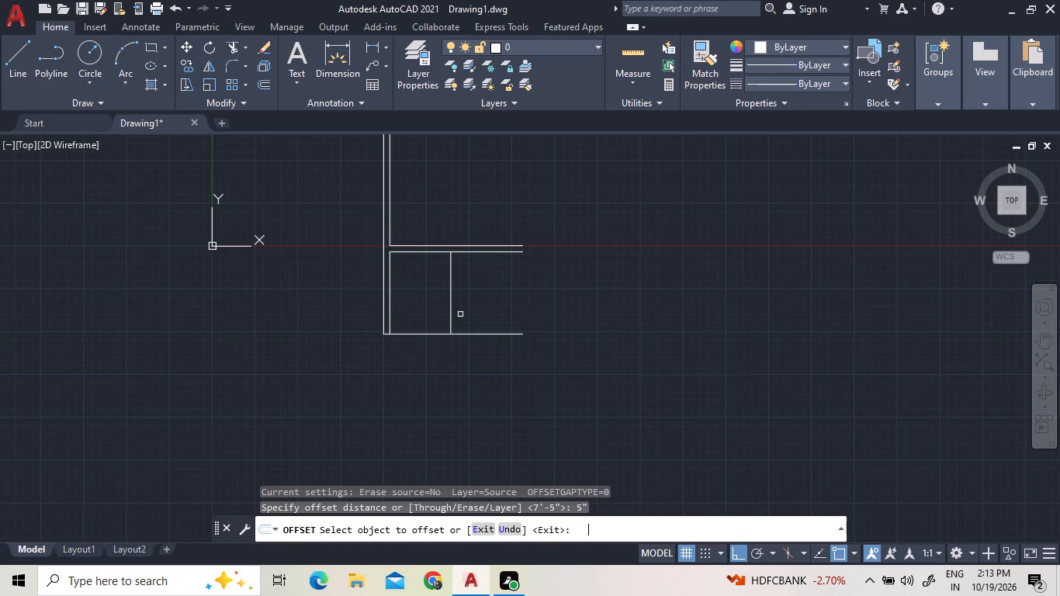
{"action": "left_click", "coordinate": [451, 317]}
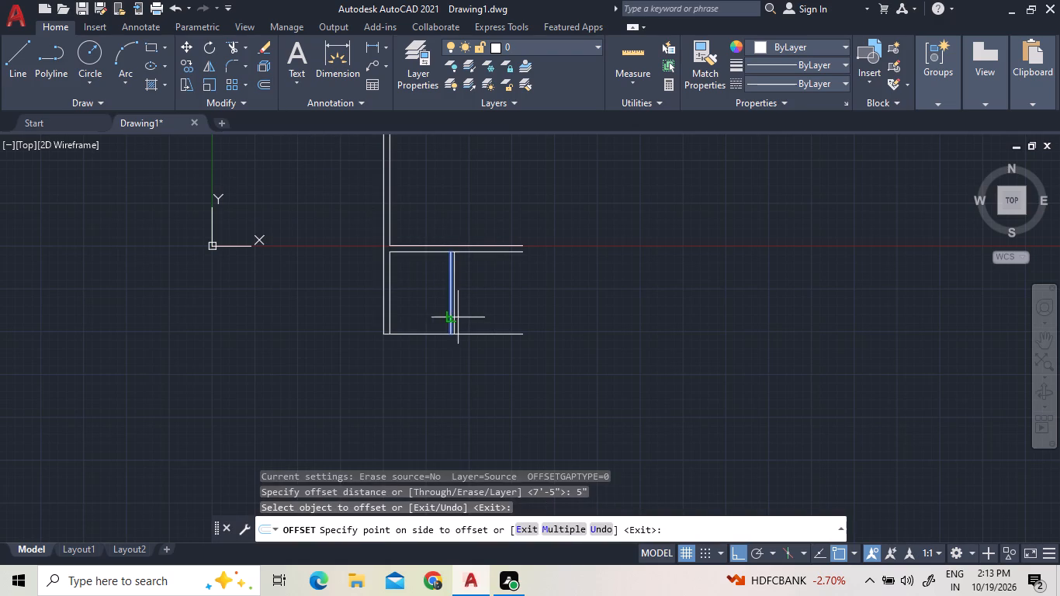
{"action": "left_click", "coordinate": [468, 317]}
{"action": "key", "text": "Escape"}
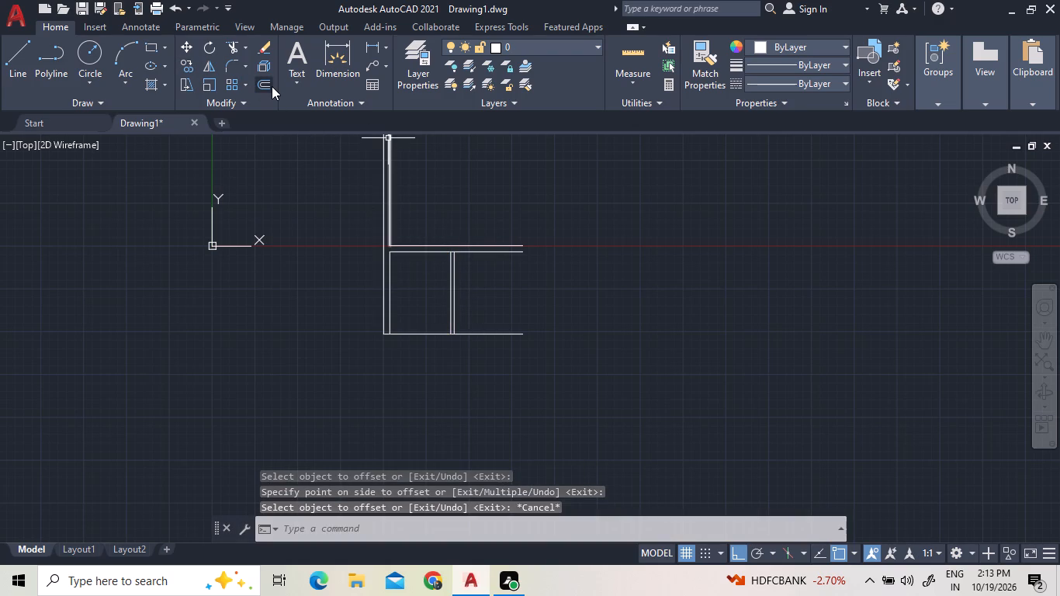
Offset the east line of the 5" partition 7'5" to the east.
{"action": "left_click", "coordinate": [272, 86]}
{"action": "type", "text": "7'6"}
{"action": "key", "text": "BackSpace"}
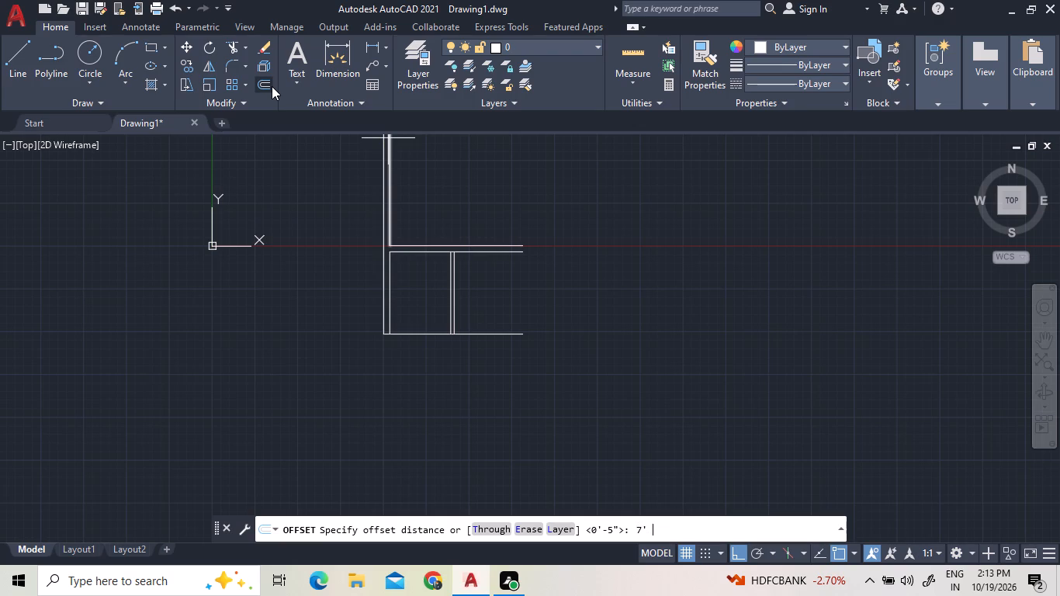
{"action": "type", "text": "5\""}
{"action": "key", "text": "Return"}
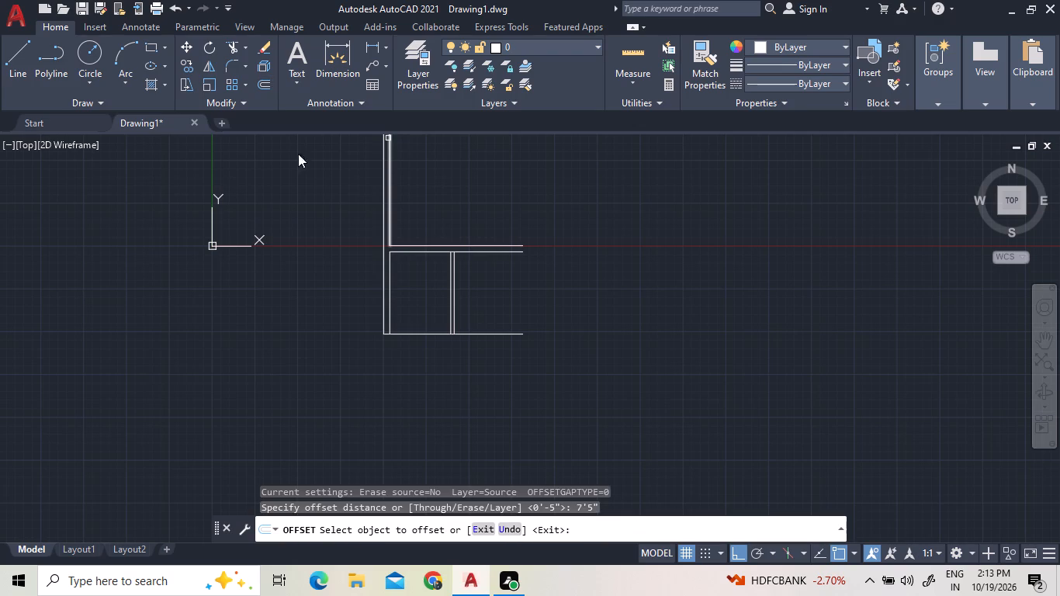
{"action": "left_click", "coordinate": [455, 292]}
{"action": "left_click", "coordinate": [474, 290]}
{"action": "key", "text": "Escape"}
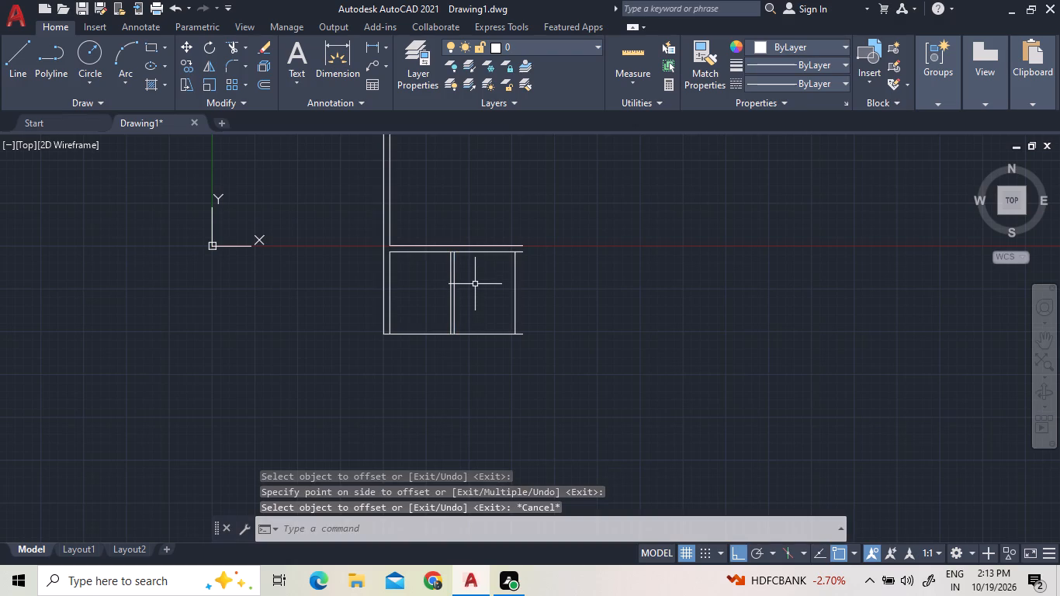
Offset the easternmost vertical line 5" east to form the second room's east wall.
{"action": "left_click", "coordinate": [270, 84]}
{"action": "type", "text": "5\""}
{"action": "key", "text": "Return"}
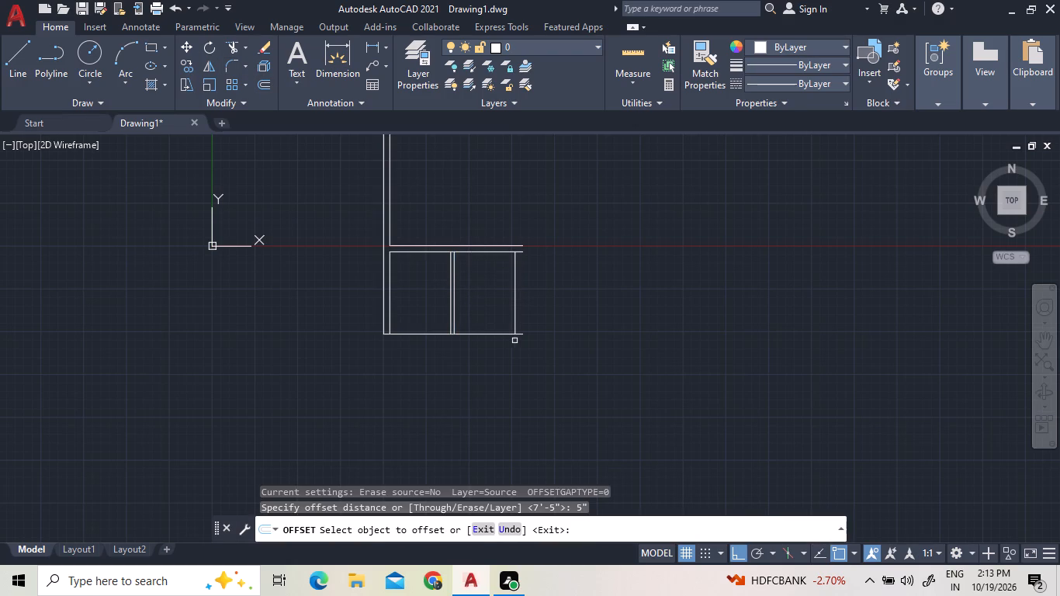
{"action": "left_click", "coordinate": [514, 310]}
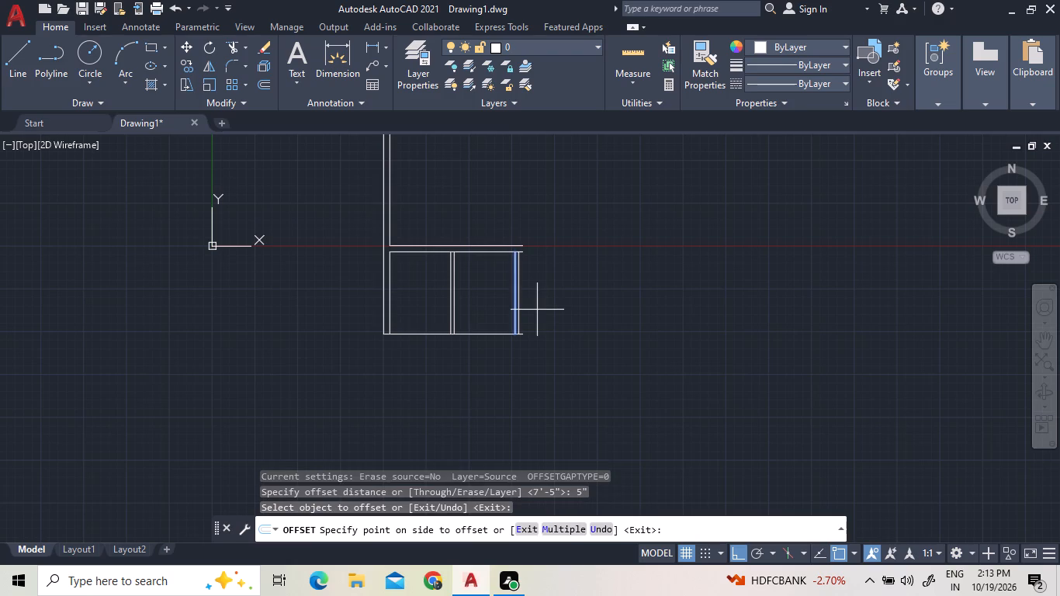
{"action": "left_click", "coordinate": [537, 310]}
{"action": "key", "text": "Escape"}
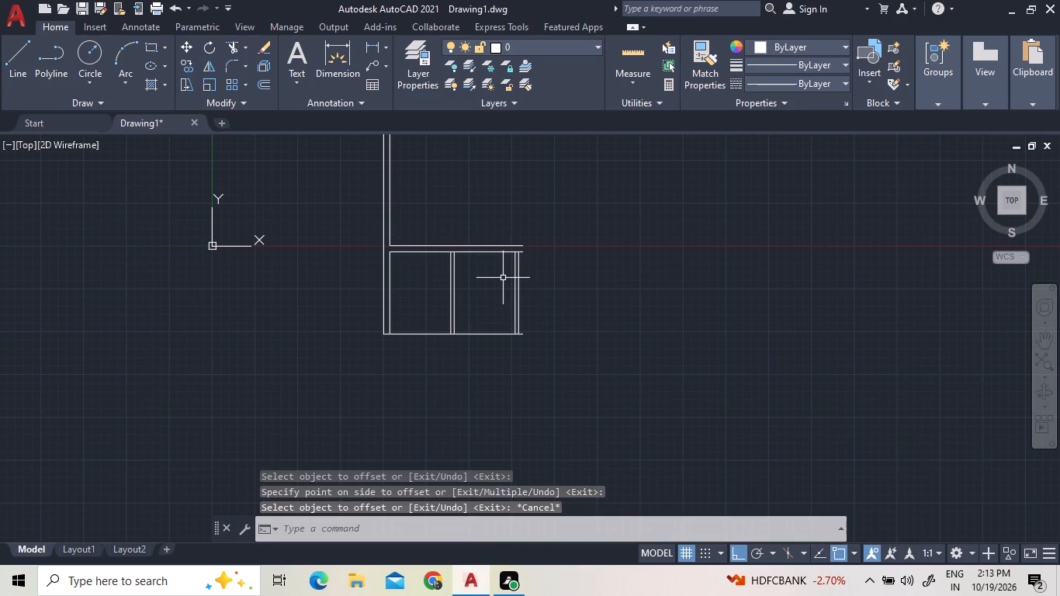
Extend the outer line of the 5" east wall north to the upper line of the 9" wall.
{"action": "scroll", "coordinate": [503, 278], "scroll_direction": "up", "scroll_amount": 2}
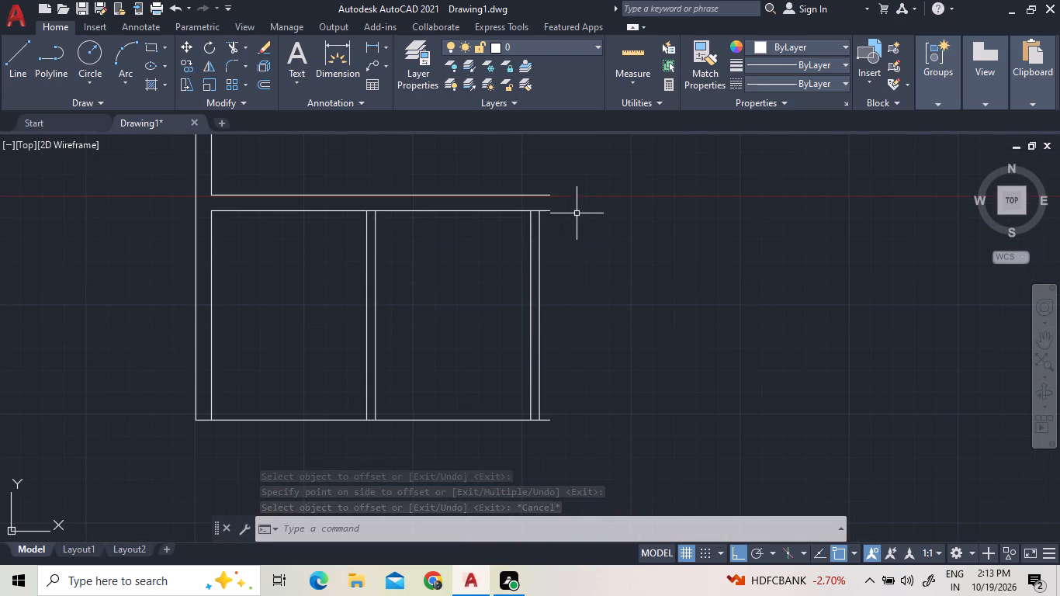
{"action": "key", "text": "Escape"}
{"action": "key", "text": "Escape"}
{"action": "type", "text": "EX"}
{"action": "key", "text": "space"}
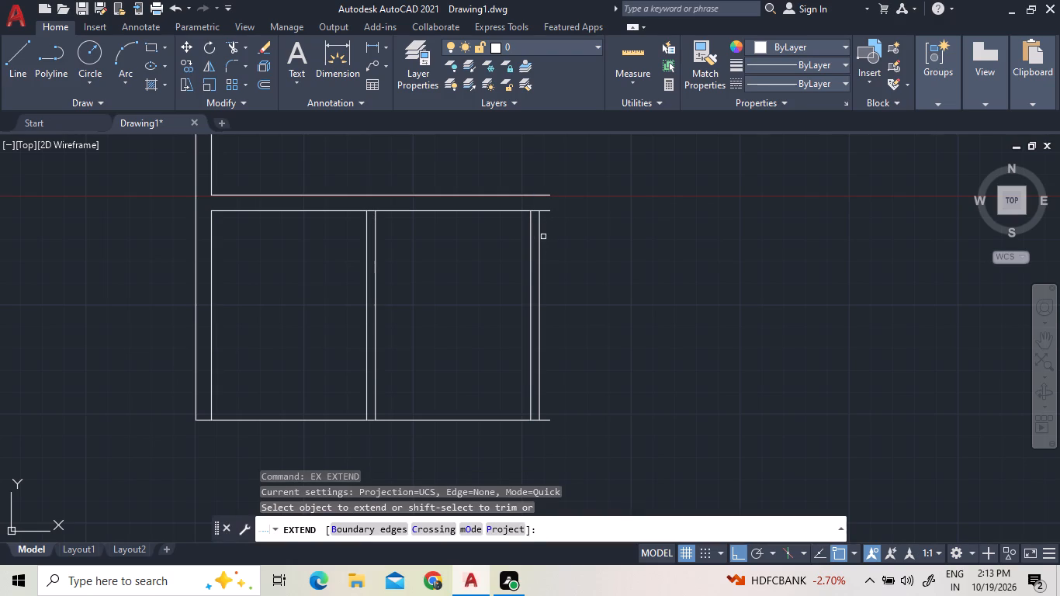
{"action": "left_click", "coordinate": [541, 234]}
{"action": "key", "text": "Escape"}
{"action": "key", "text": "Escape"}
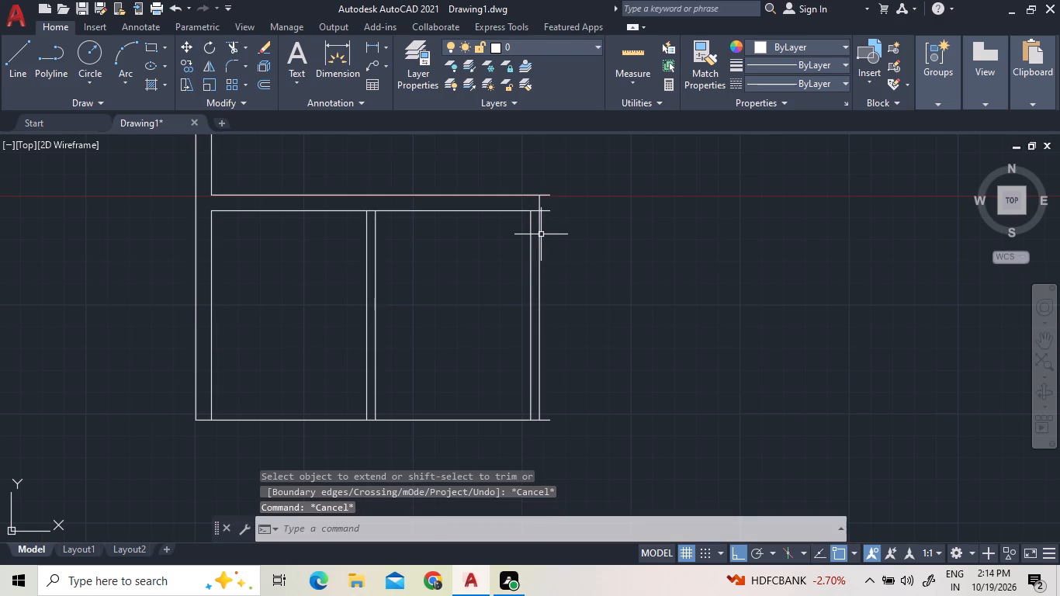
Trim the three horizontal line ends that overhang the outer line of the southern rooms' east wall.
{"action": "key", "text": "r"}
{"action": "key", "text": "BackSpace"}
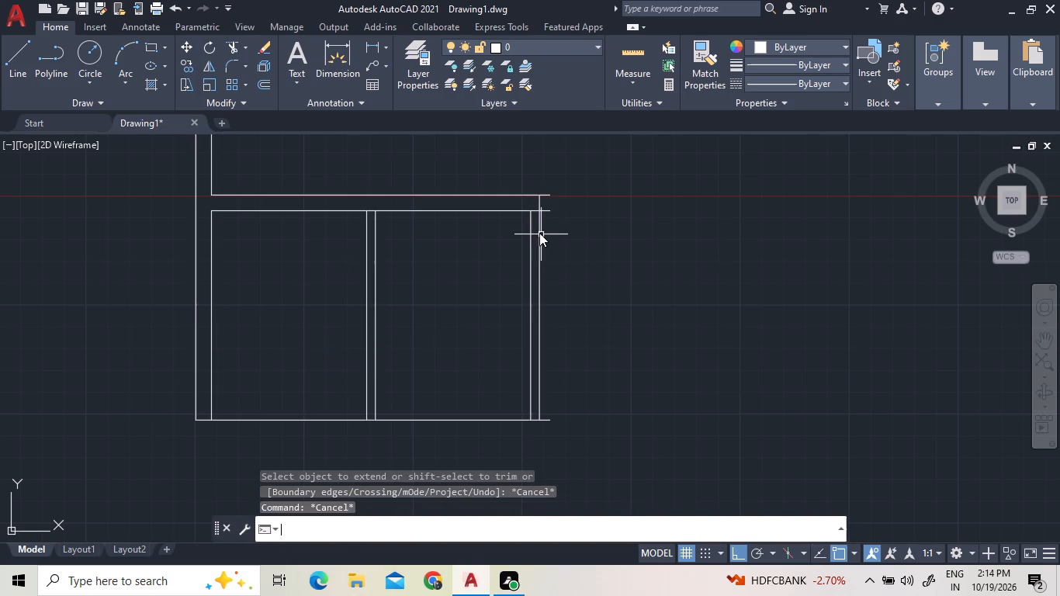
{"action": "type", "text": "TR"}
{"action": "key", "text": "space"}
{"action": "key", "text": "space"}
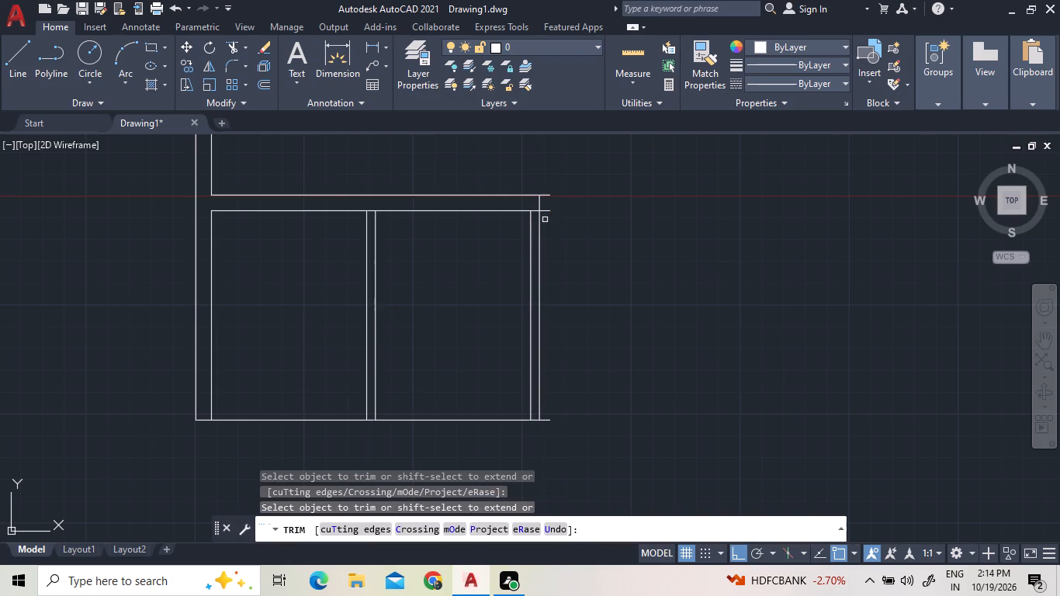
{"action": "left_click", "coordinate": [545, 211]}
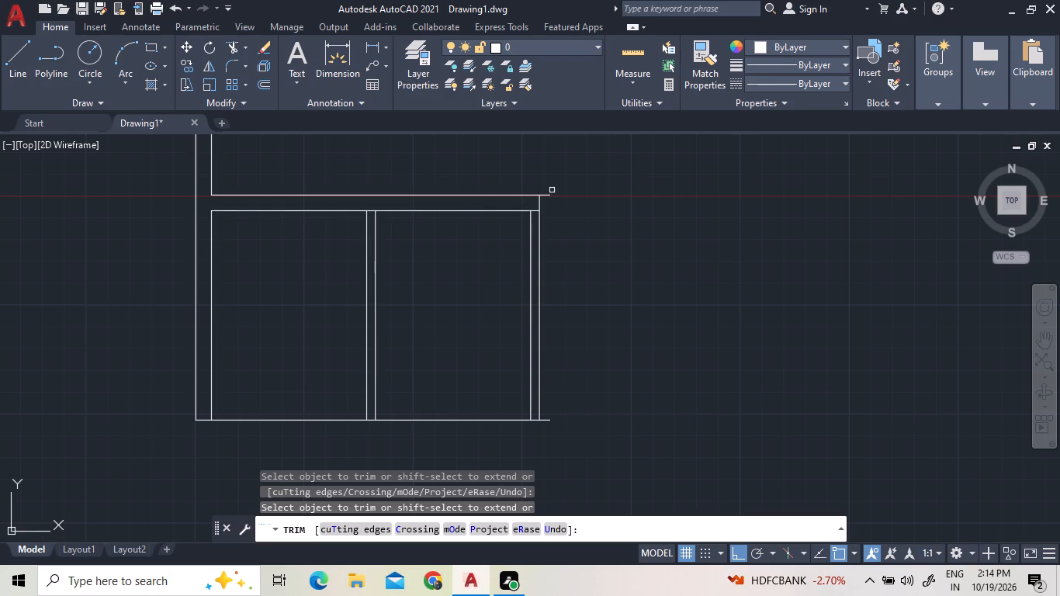
{"action": "left_click", "coordinate": [548, 193]}
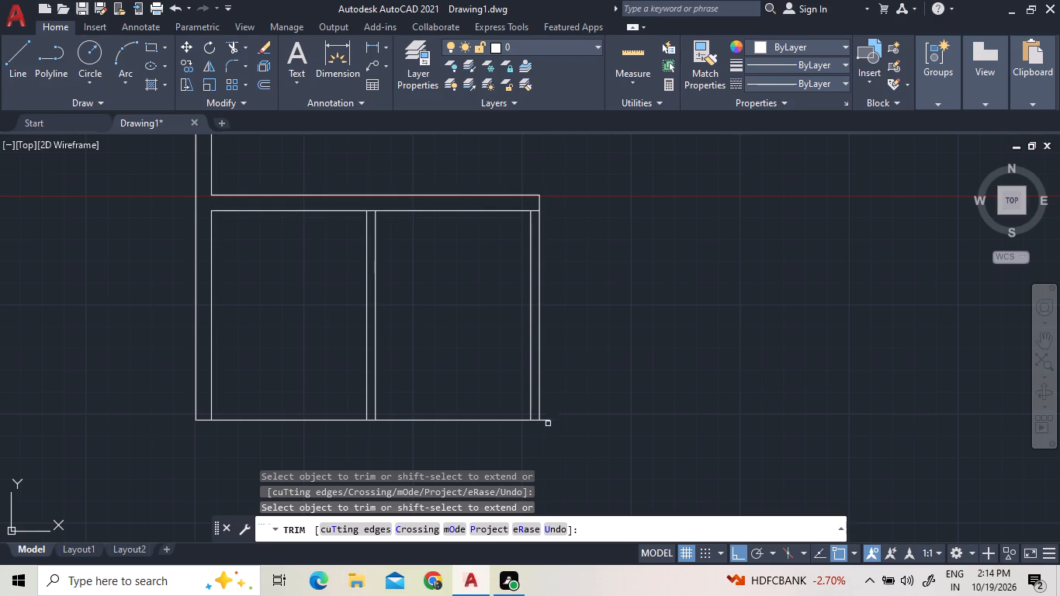
{"action": "left_click", "coordinate": [546, 421]}
Trim the north wall's inner line where it crosses the 5" east wall and the 5" partition wall.
{"action": "scroll", "coordinate": [542, 212], "scroll_direction": "up", "scroll_amount": 3}
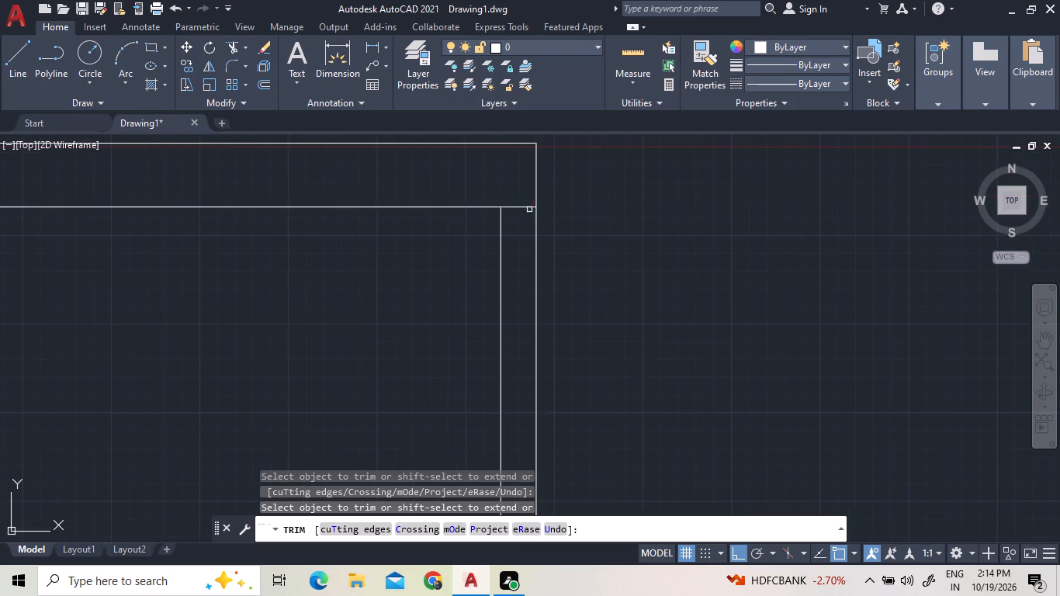
{"action": "left_click", "coordinate": [525, 206]}
{"action": "scroll", "coordinate": [26, 297], "scroll_direction": "down", "scroll_amount": 4}
{"action": "scroll", "coordinate": [67, 435], "scroll_direction": "down", "scroll_amount": 3}
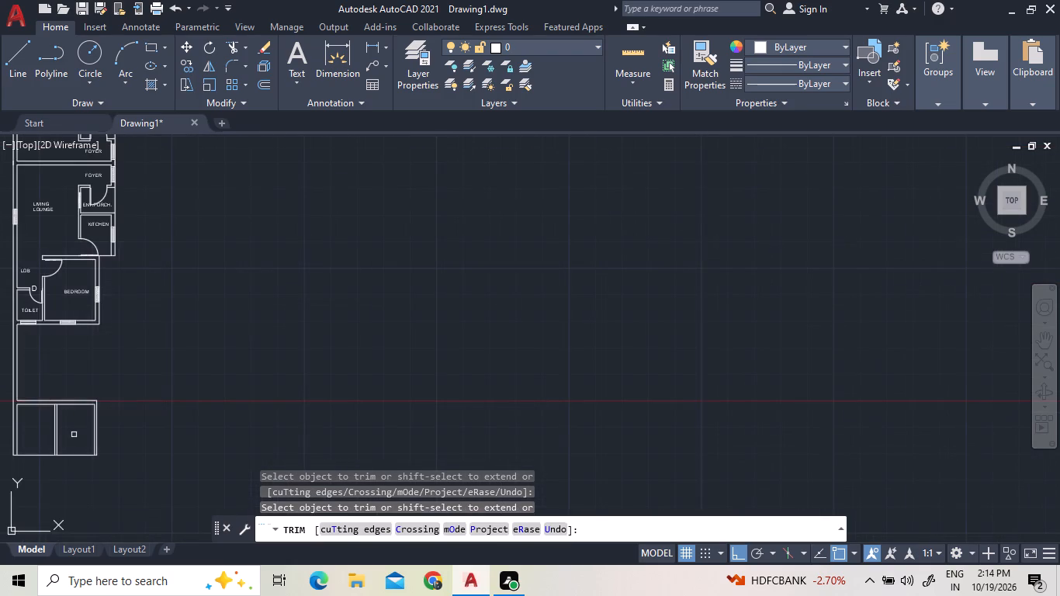
{"action": "scroll", "coordinate": [42, 431], "scroll_direction": "up", "scroll_amount": 3}
{"action": "scroll", "coordinate": [85, 332], "scroll_direction": "up", "scroll_amount": 2}
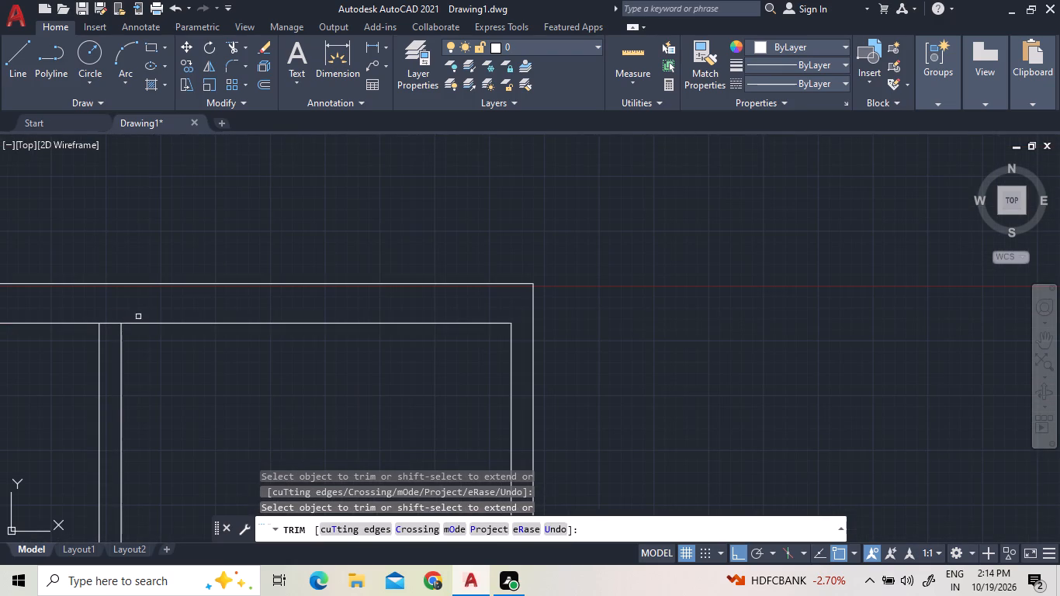
{"action": "left_click", "coordinate": [112, 322]}
{"action": "scroll", "coordinate": [332, 198], "scroll_direction": "down", "scroll_amount": 4}
{"action": "scroll", "coordinate": [292, 315], "scroll_direction": "up", "scroll_amount": 2}
{"action": "scroll", "coordinate": [278, 217], "scroll_direction": "up", "scroll_amount": 2}
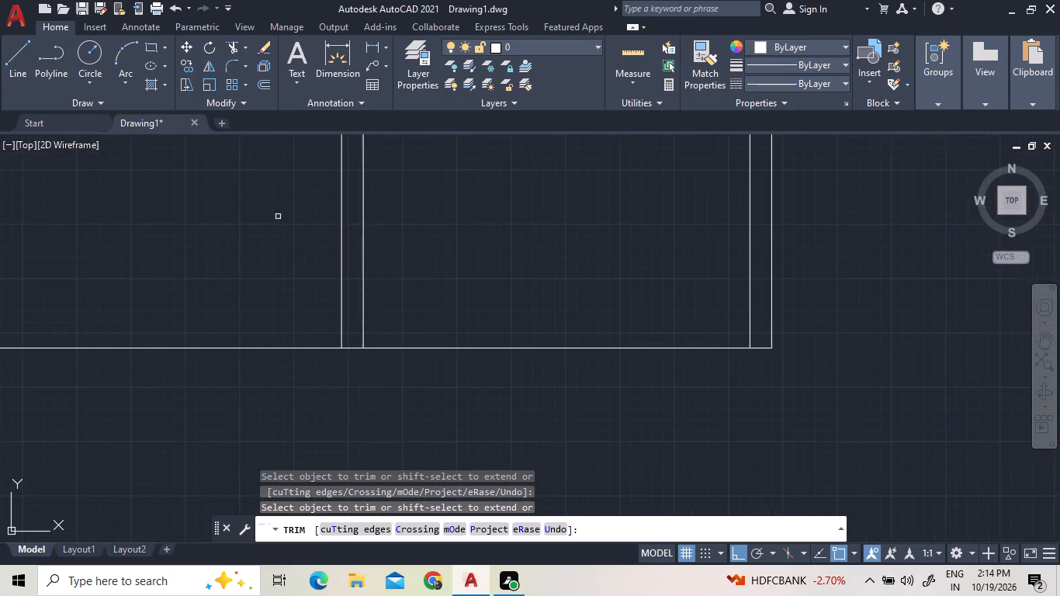
{"action": "right_click", "coordinate": [278, 217]}
{"action": "left_click", "coordinate": [286, 226]}
Offset the bottom line of the two southern rooms 9" to the south.
{"action": "scroll", "coordinate": [267, 261], "scroll_direction": "down", "scroll_amount": 3}
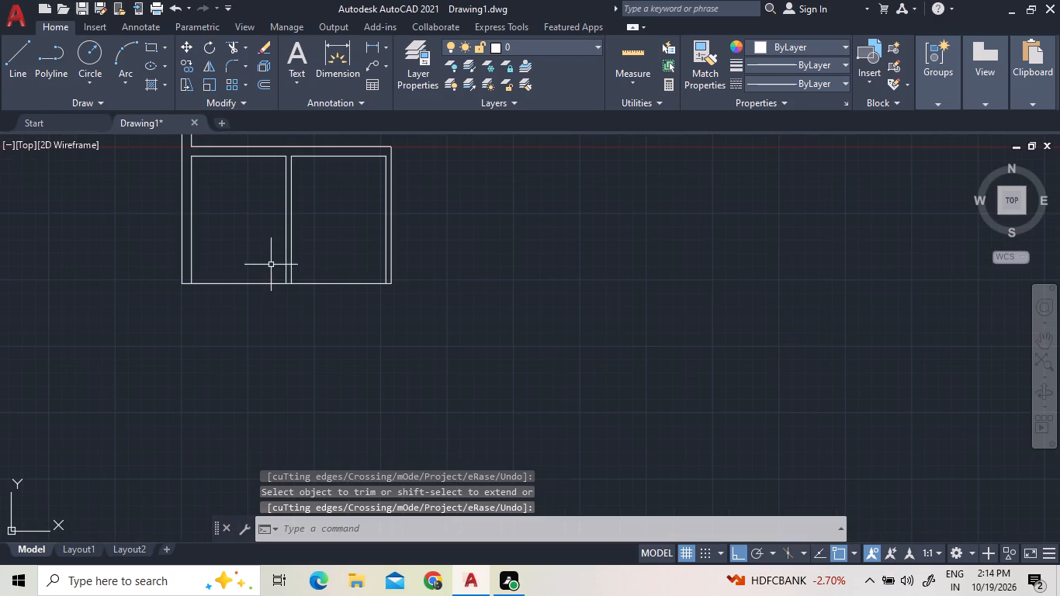
{"action": "left_click", "coordinate": [260, 286]}
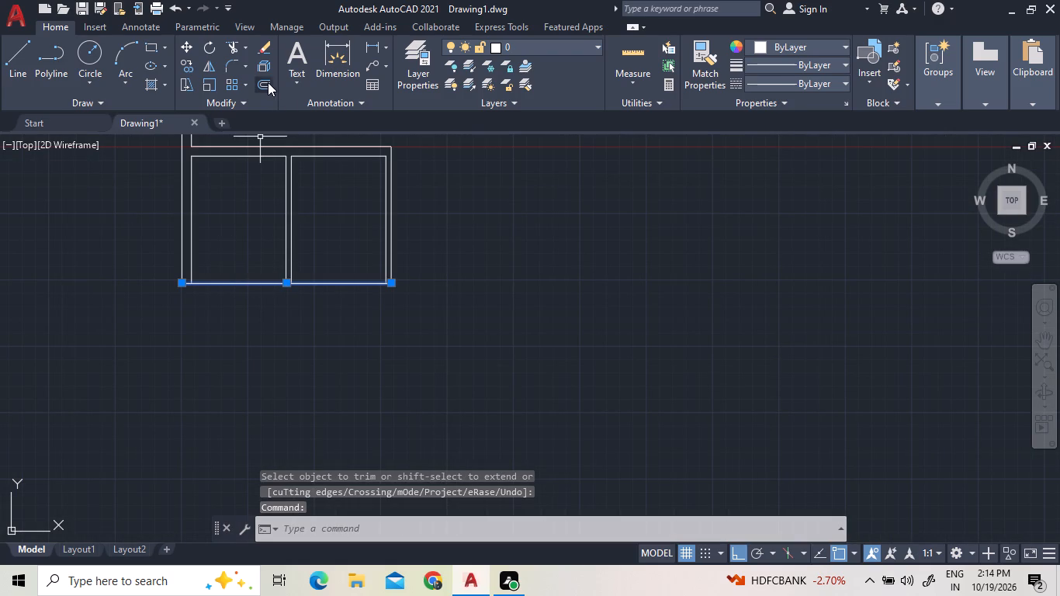
{"action": "left_click", "coordinate": [265, 84]}
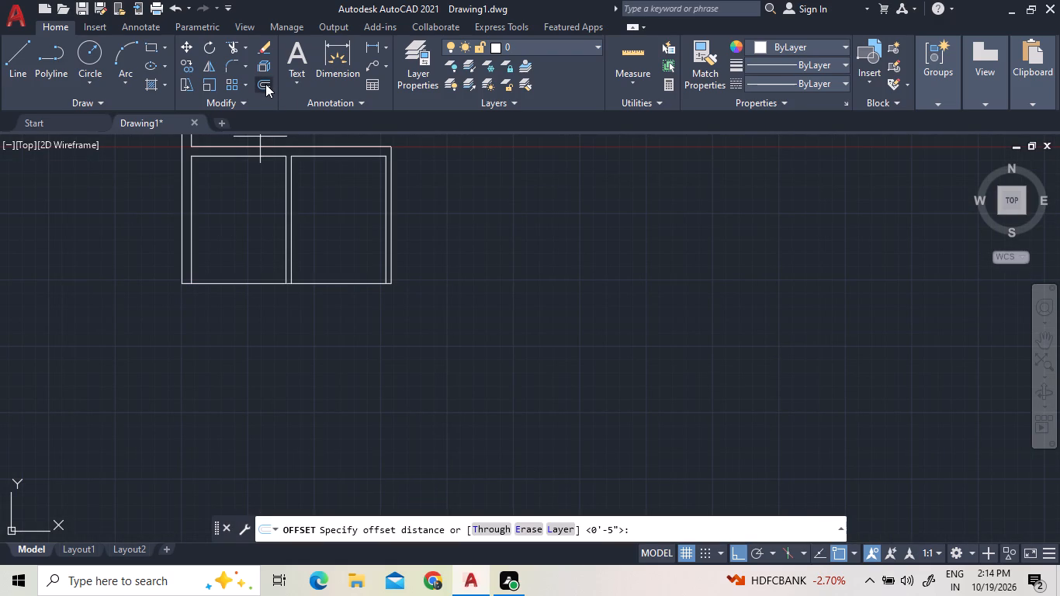
{"action": "key", "text": "9"}
{"action": "key", "text": "shift+quotedbl"}
{"action": "key", "text": "Return"}
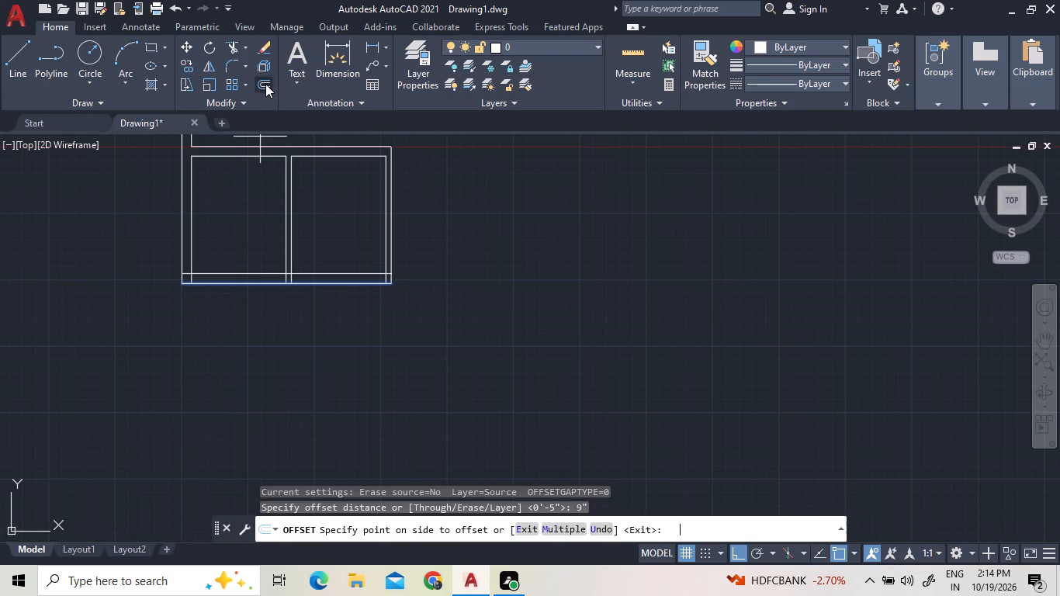
{"action": "left_click", "coordinate": [241, 383]}
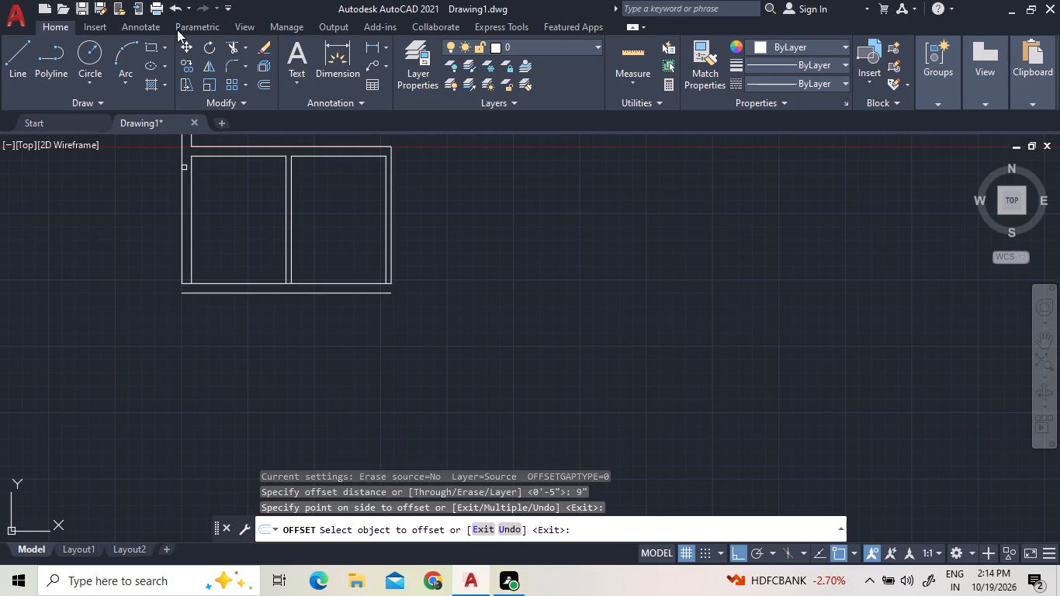
Extend the outer west and east wall lines south to the new 9" offset line.
{"action": "left_click", "coordinate": [241, 43]}
{"action": "left_click", "coordinate": [262, 91]}
{"action": "left_click", "coordinate": [183, 227]}
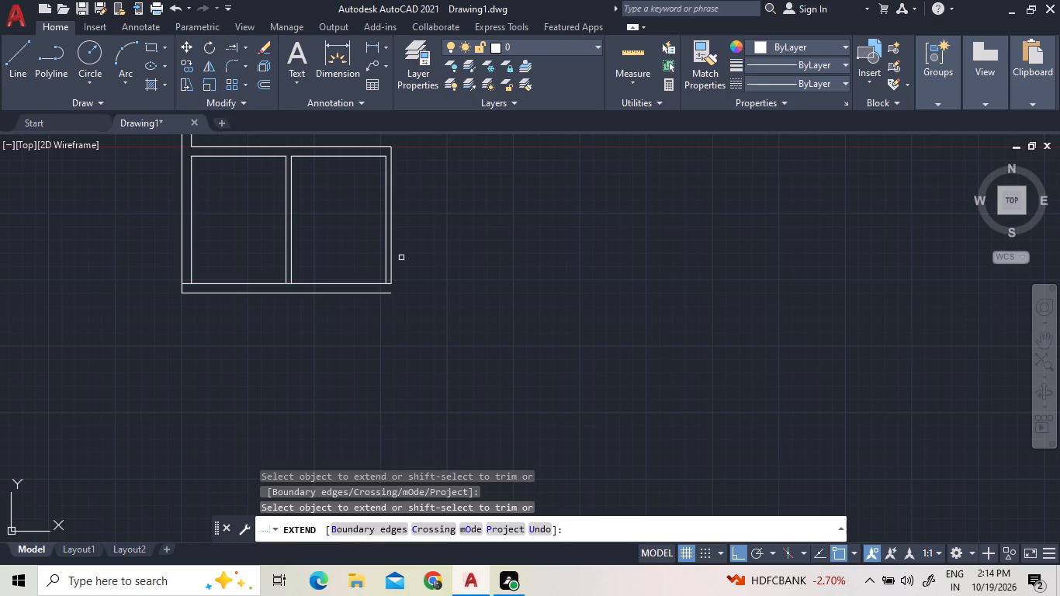
{"action": "left_click", "coordinate": [392, 266]}
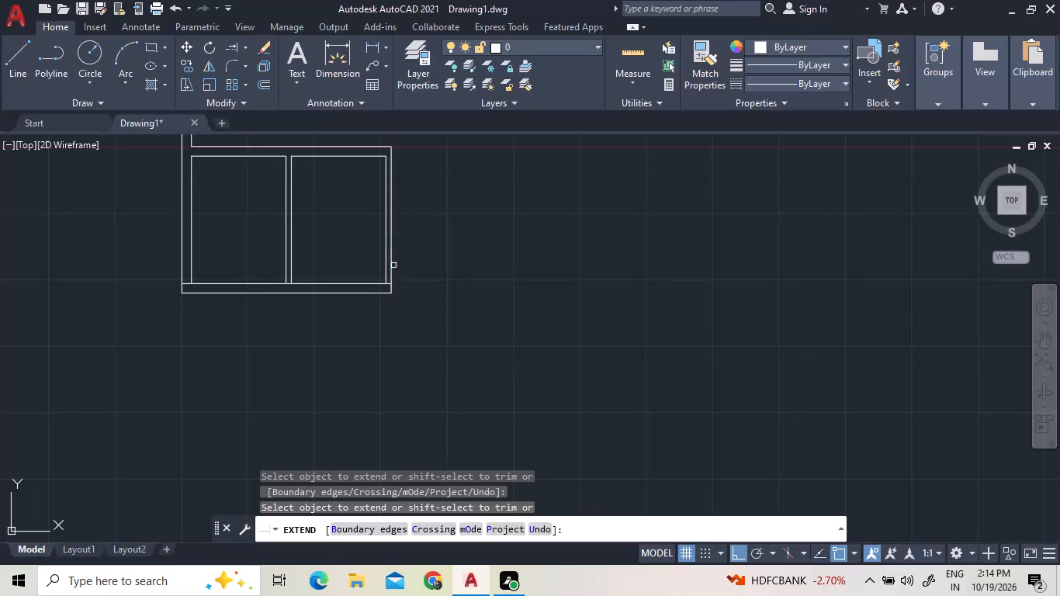
{"action": "right_click", "coordinate": [404, 265]}
{"action": "left_click", "coordinate": [410, 273]}
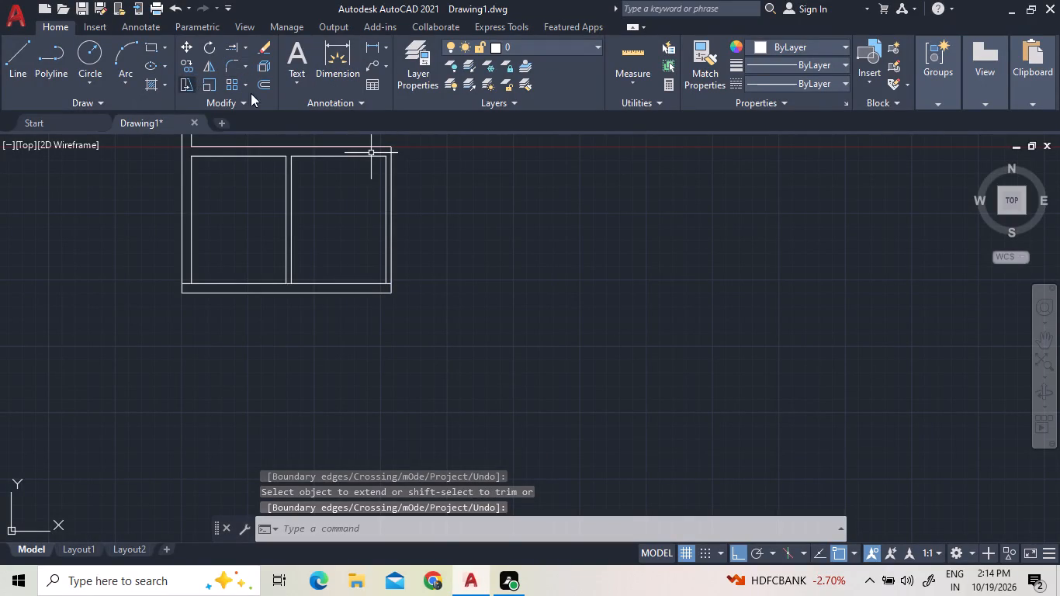
Trim the south wall's inner line across the ends of the west wall, the partition and the east wall.
{"action": "left_click", "coordinate": [247, 50]}
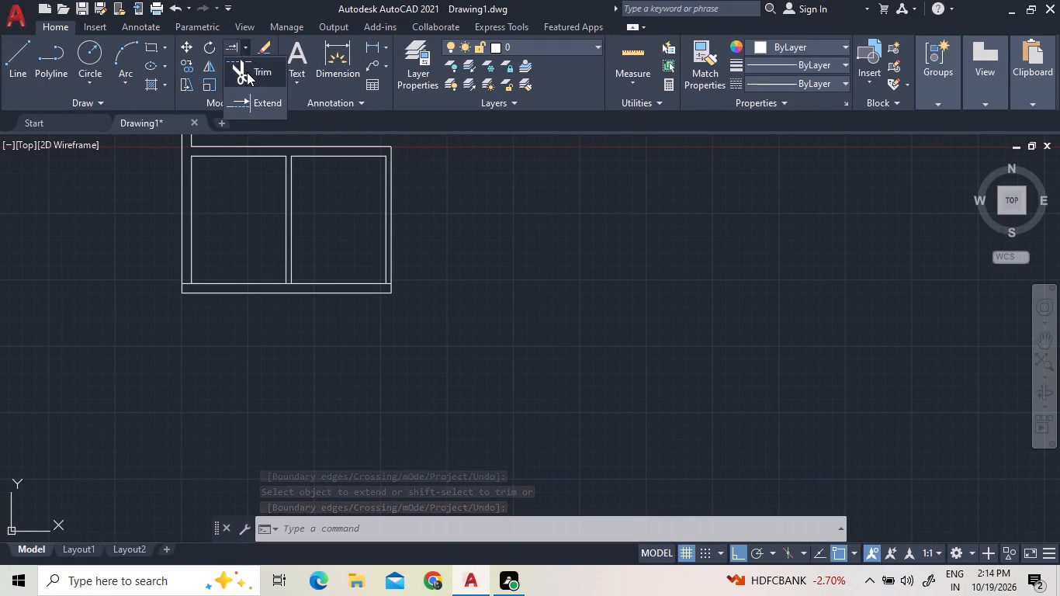
{"action": "left_click", "coordinate": [247, 72]}
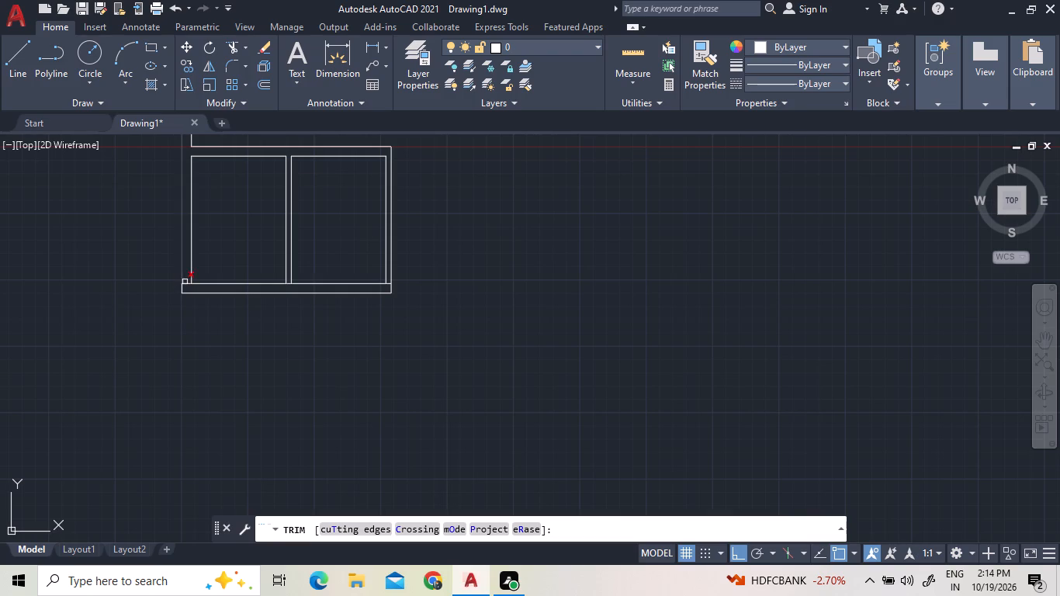
{"action": "left_click", "coordinate": [186, 282]}
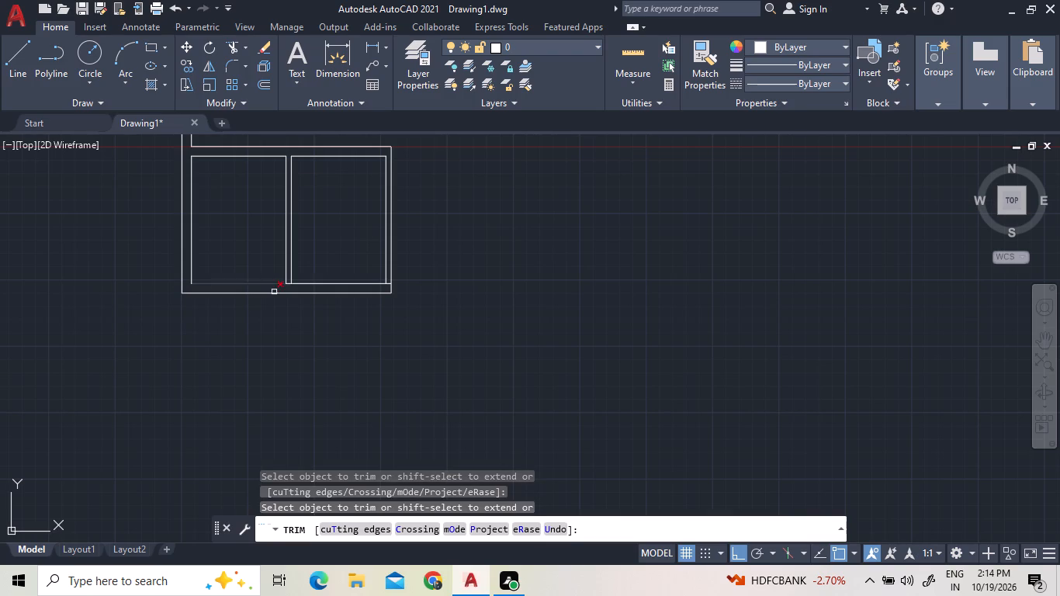
{"action": "scroll", "coordinate": [292, 282], "scroll_direction": "up", "scroll_amount": 2}
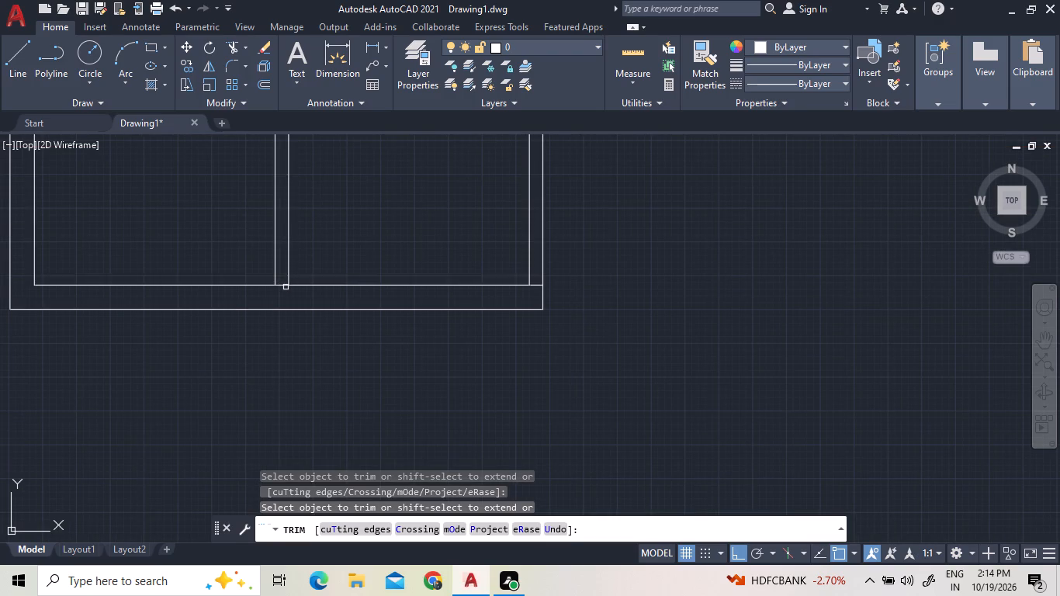
{"action": "left_click", "coordinate": [286, 286]}
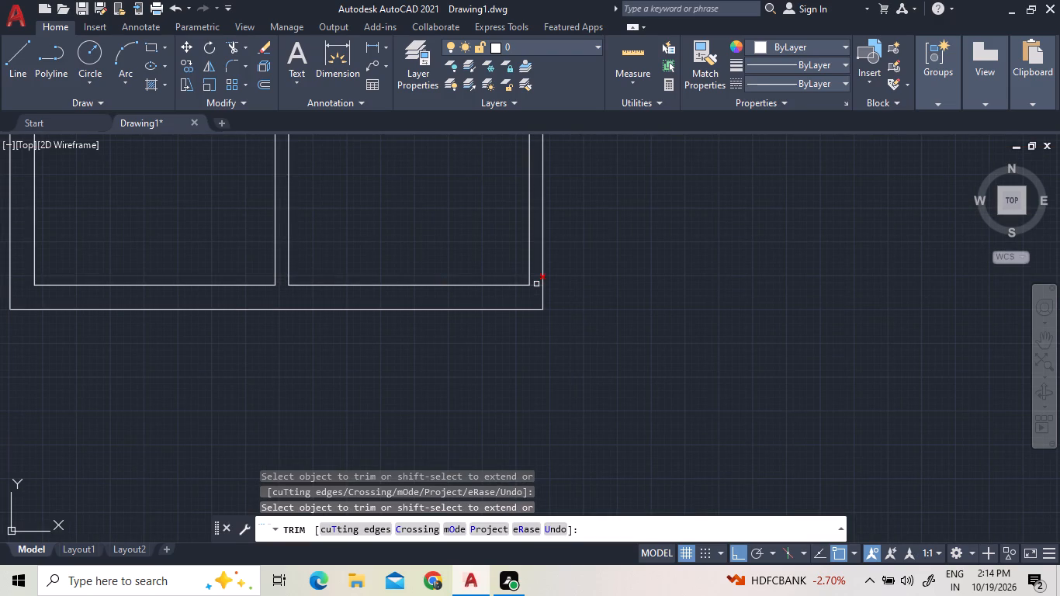
{"action": "left_click", "coordinate": [536, 284]}
{"action": "scroll", "coordinate": [644, 254], "scroll_direction": "down", "scroll_amount": 6}
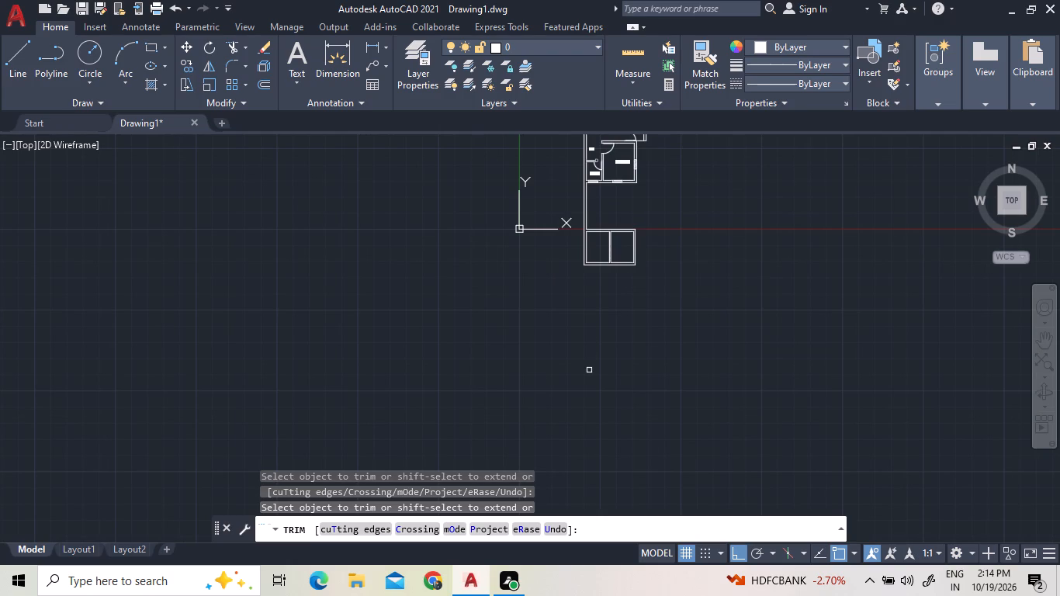
{"action": "scroll", "coordinate": [684, 220], "scroll_direction": "up", "scroll_amount": 2}
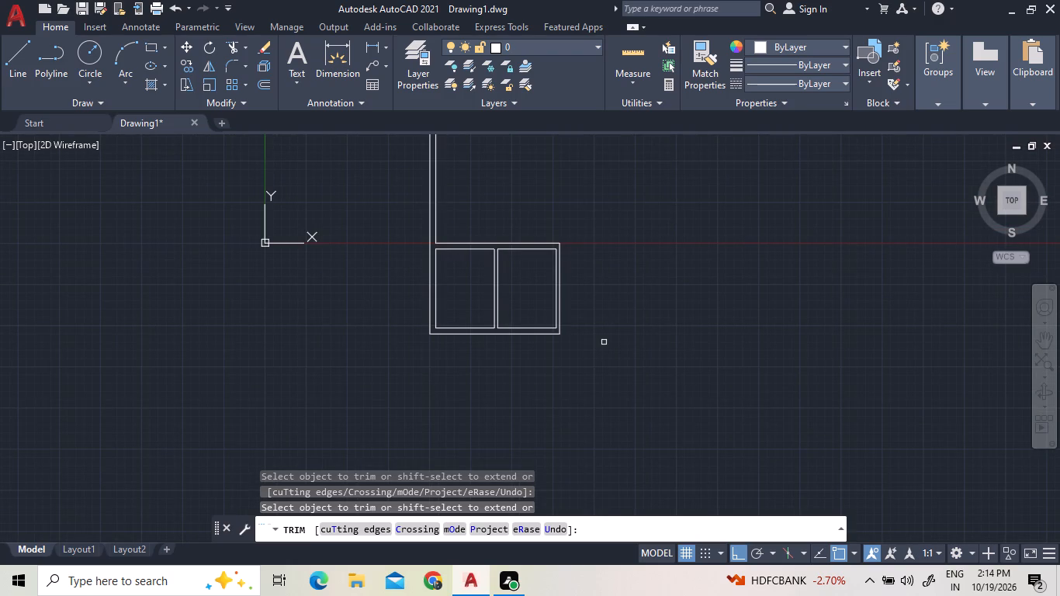
{"action": "scroll", "coordinate": [583, 386], "scroll_direction": "down", "scroll_amount": 2}
{"action": "right_click", "coordinate": [653, 293]}
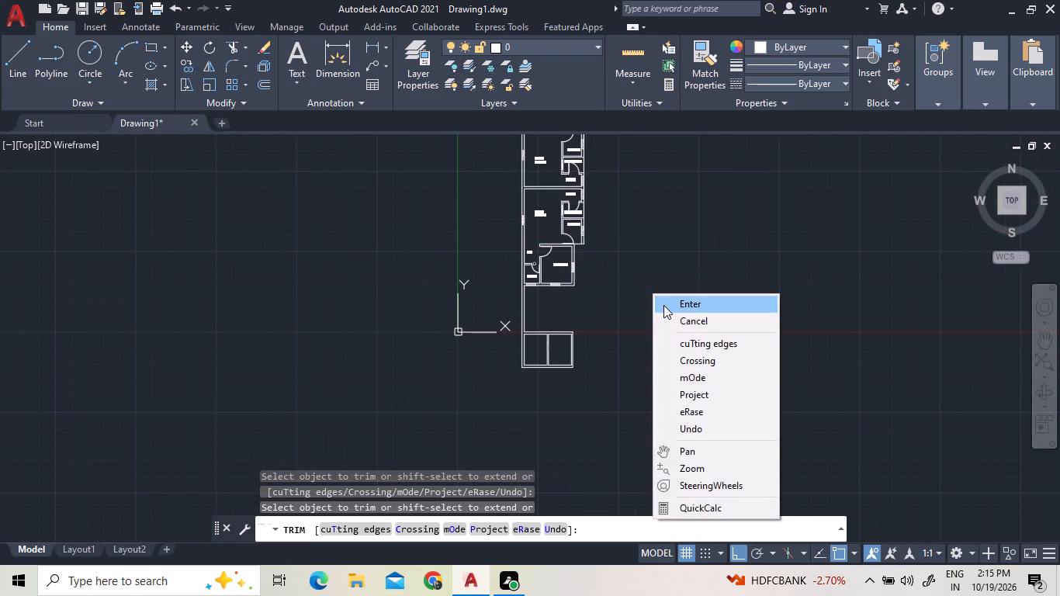
{"action": "left_click", "coordinate": [663, 305]}
Draw a vertical line east of the two southern rooms, running from above their north wall to below their south wall.
{"action": "left_click", "coordinate": [24, 61]}
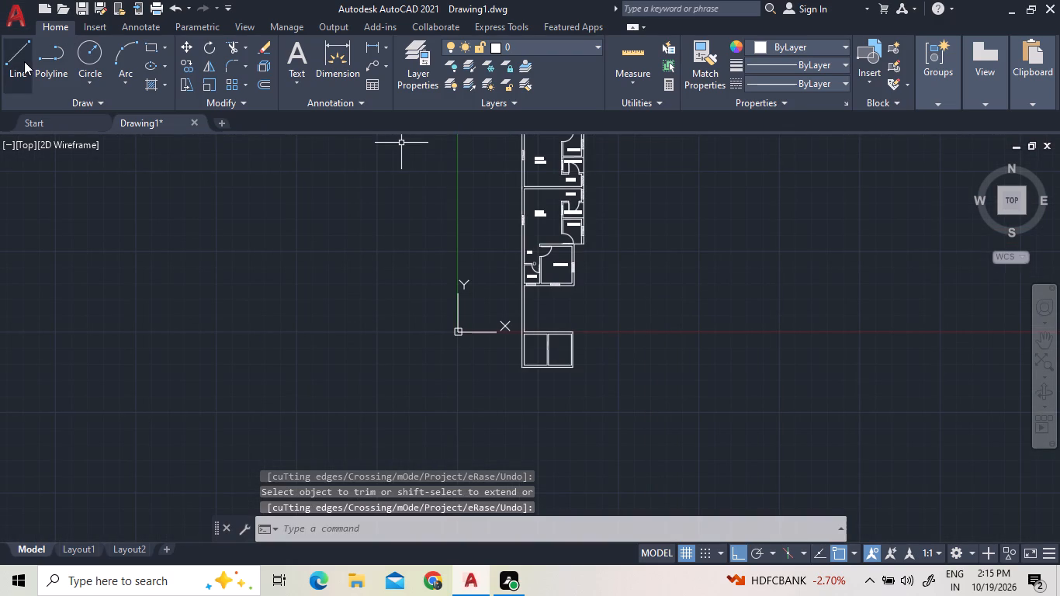
{"action": "left_click", "coordinate": [615, 325]}
{"action": "left_click", "coordinate": [642, 397]}
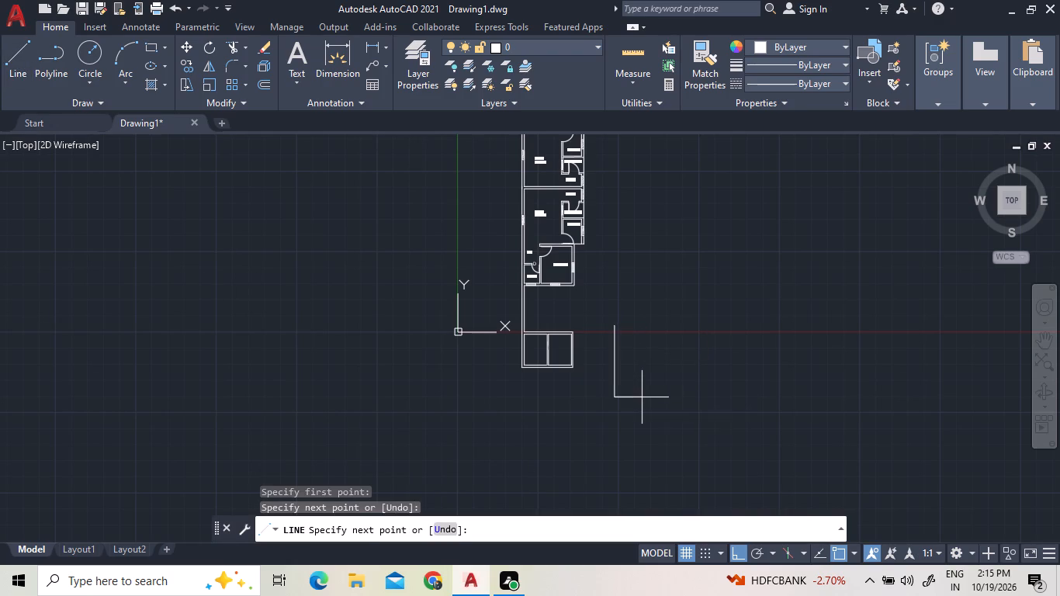
Extend the south wall's outer line east to the new vertical line.
{"action": "left_click", "coordinate": [242, 49]}
{"action": "left_click", "coordinate": [258, 98]}
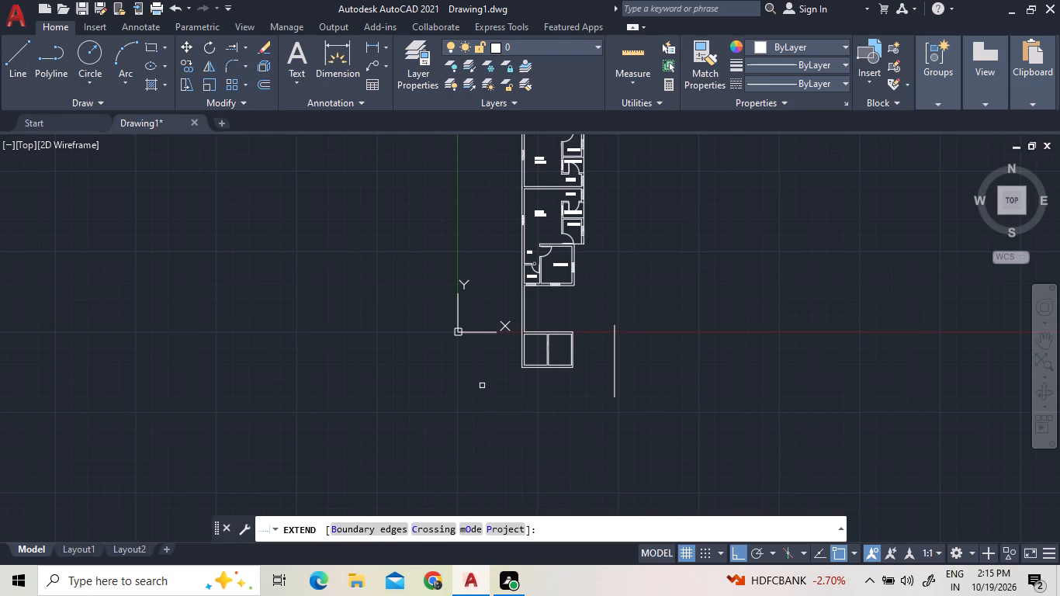
{"action": "scroll", "coordinate": [566, 363], "scroll_direction": "up", "scroll_amount": 3}
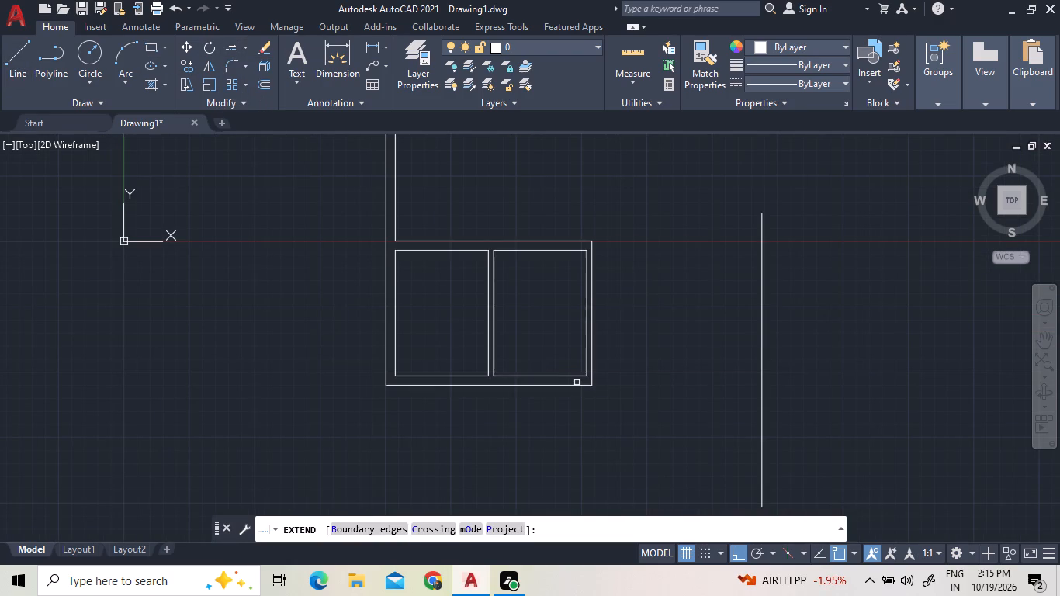
{"action": "left_click", "coordinate": [578, 383]}
{"action": "right_click", "coordinate": [749, 411]}
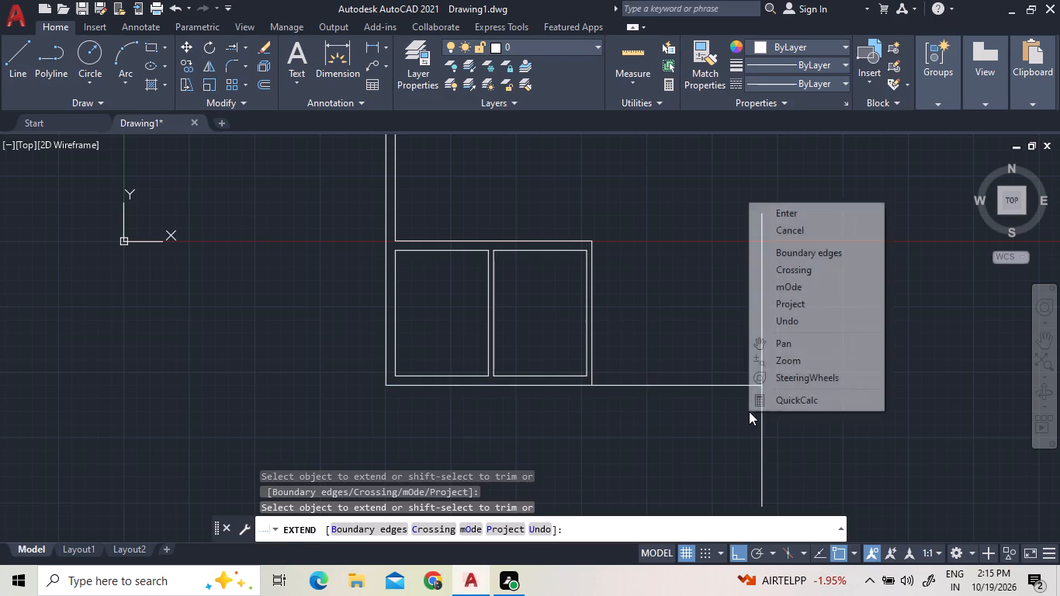
{"action": "left_click", "coordinate": [805, 213]}
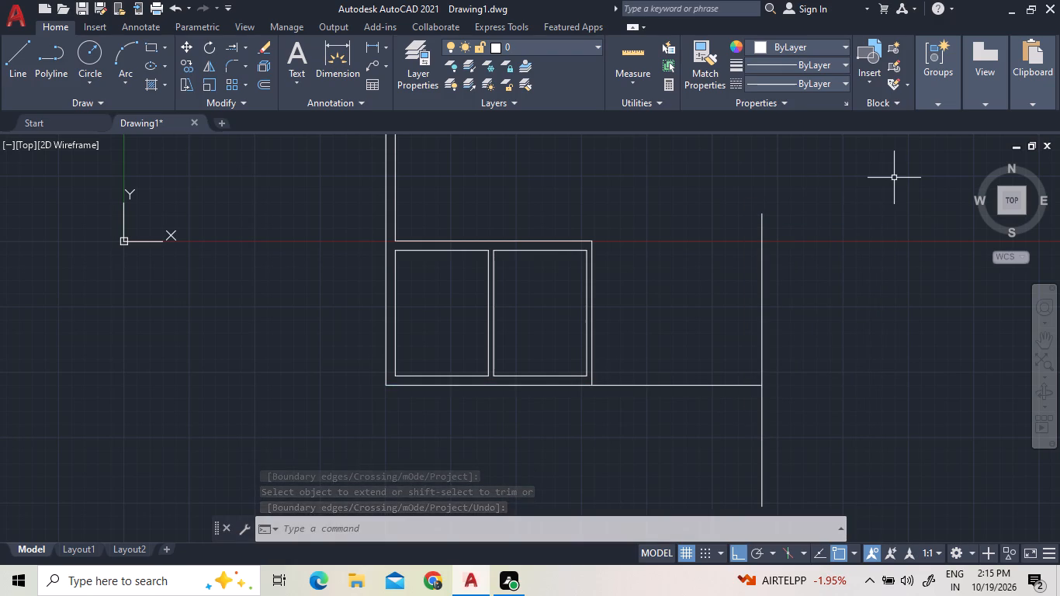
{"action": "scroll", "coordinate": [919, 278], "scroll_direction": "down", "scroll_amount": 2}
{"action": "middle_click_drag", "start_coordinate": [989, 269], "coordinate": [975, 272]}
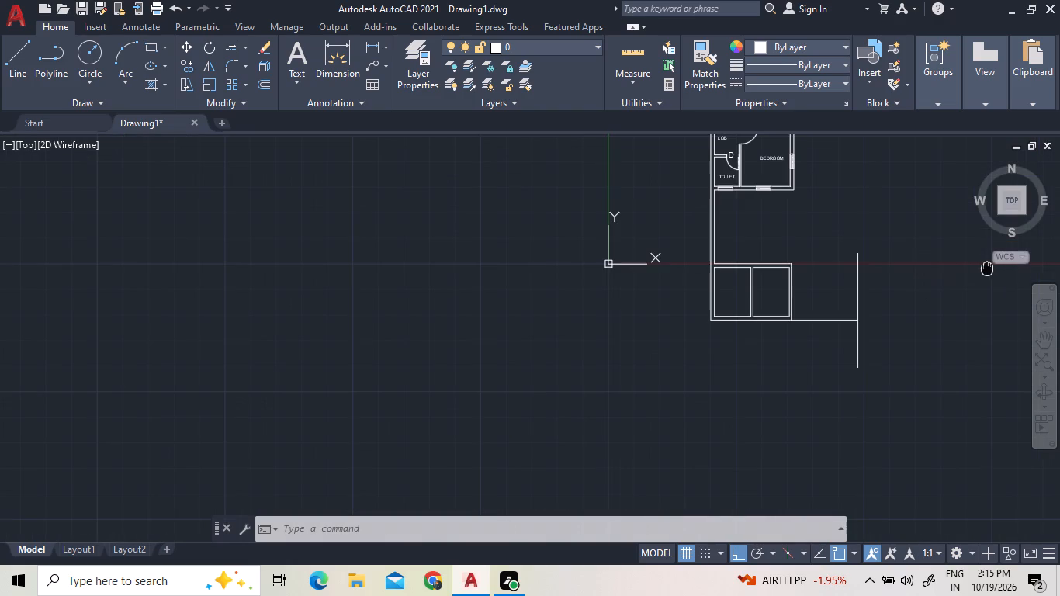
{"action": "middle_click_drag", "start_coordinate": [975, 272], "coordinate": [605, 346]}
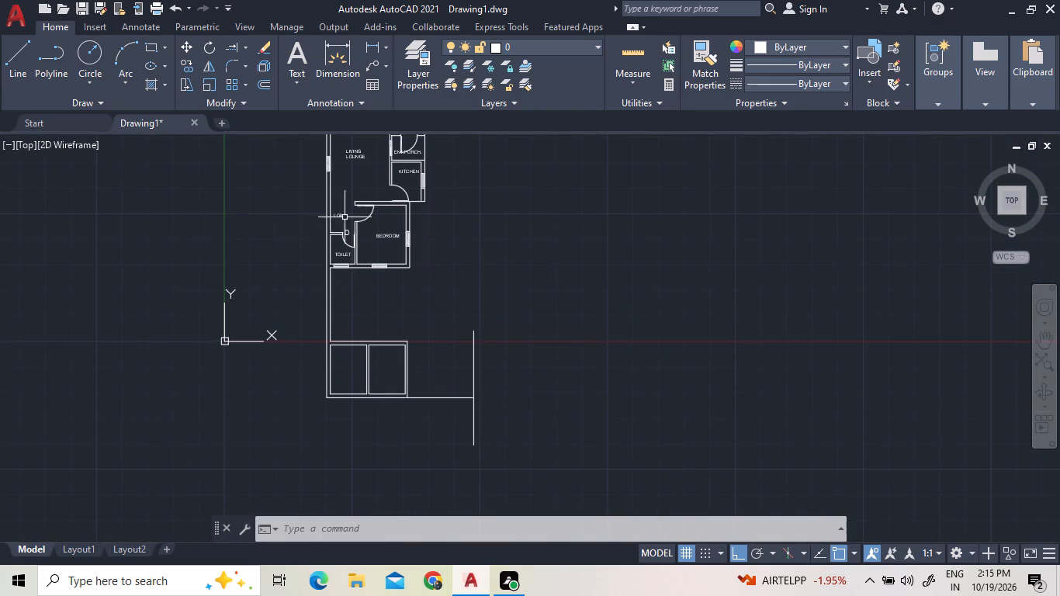
Copy the lower unit's bedroom door into the empty space between the bedroom and the new eastern vertical line.
{"action": "scroll", "coordinate": [369, 203], "scroll_direction": "up", "scroll_amount": 3}
{"action": "left_click", "coordinate": [369, 244]}
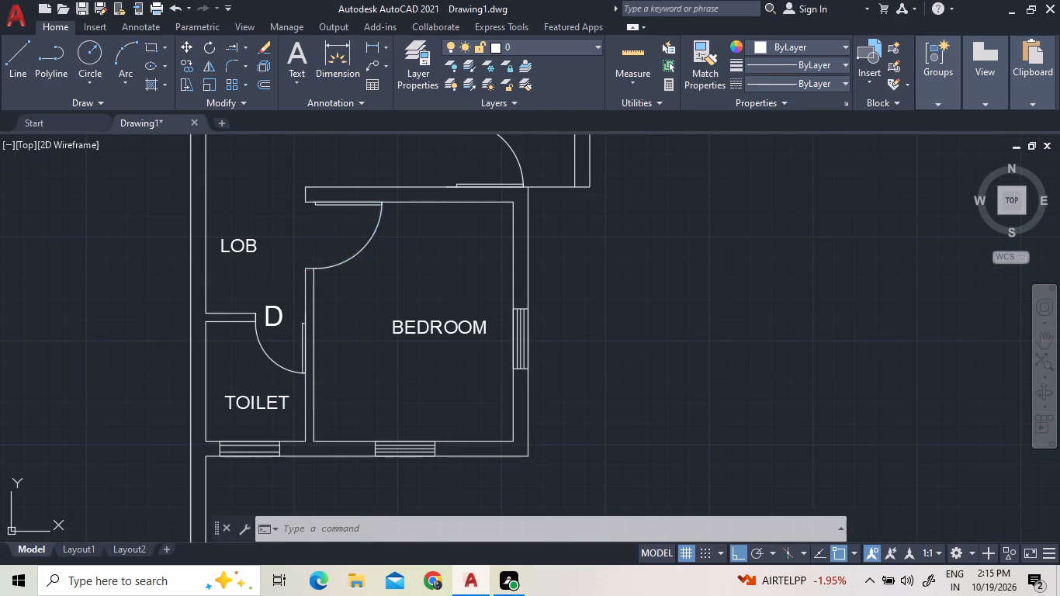
{"action": "right_click", "coordinate": [421, 219]}
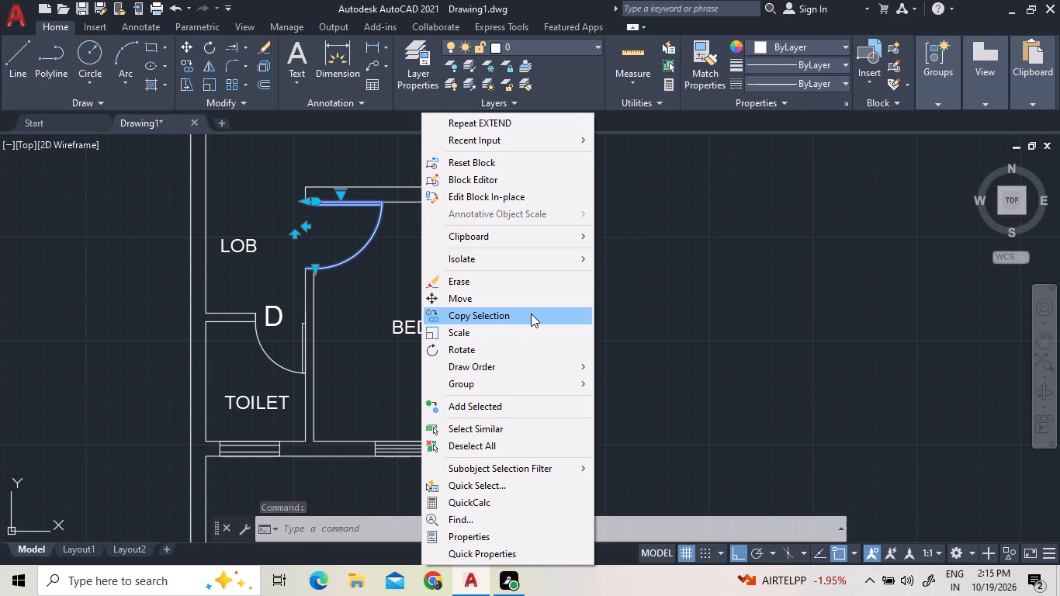
{"action": "double_click", "coordinate": [531, 314]}
{"action": "scroll", "coordinate": [626, 386], "scroll_direction": "down", "scroll_amount": 4}
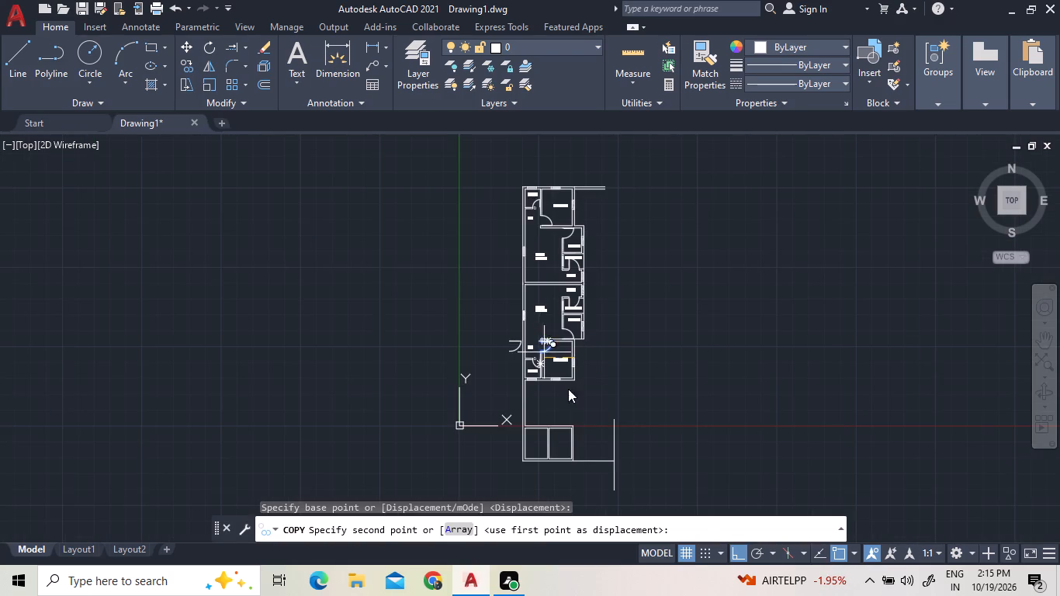
{"action": "key", "text": "F8"}
{"action": "left_click", "coordinate": [633, 411]}
{"action": "right_click", "coordinate": [633, 411]}
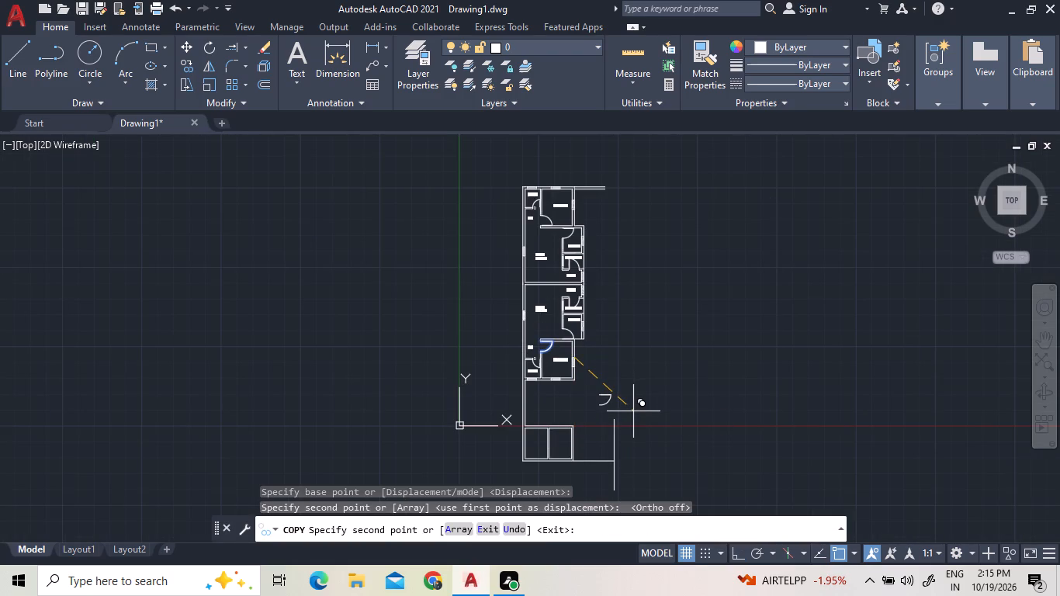
{"action": "left_click", "coordinate": [734, 233]}
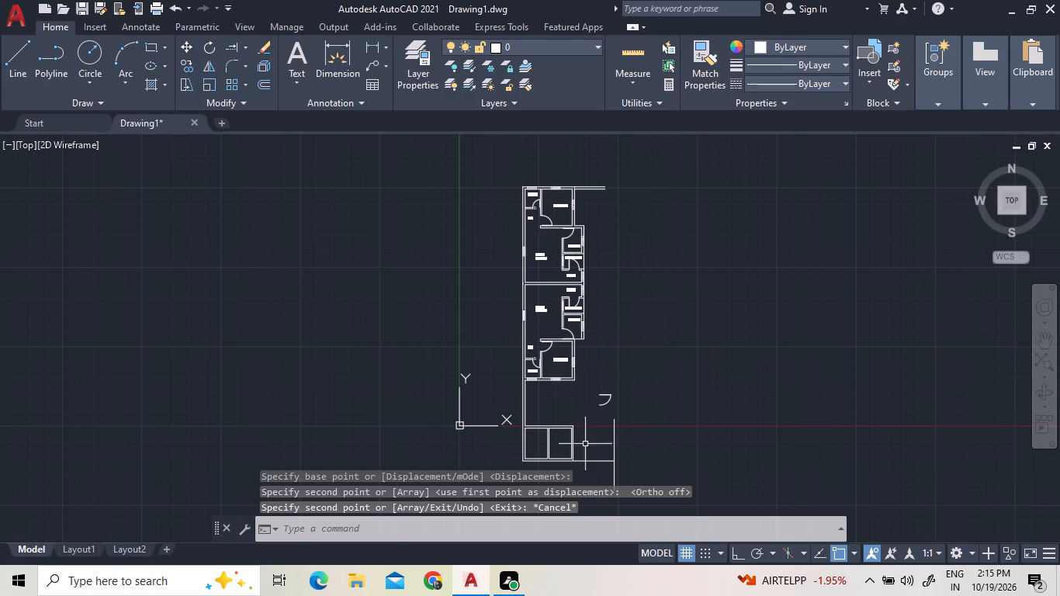
Flip the copied door in both directions so its leaf is on the south side and its hinge on the east.
{"action": "scroll", "coordinate": [603, 389], "scroll_direction": "up", "scroll_amount": 3}
{"action": "left_click", "coordinate": [663, 447]}
{"action": "left_click", "coordinate": [576, 397]}
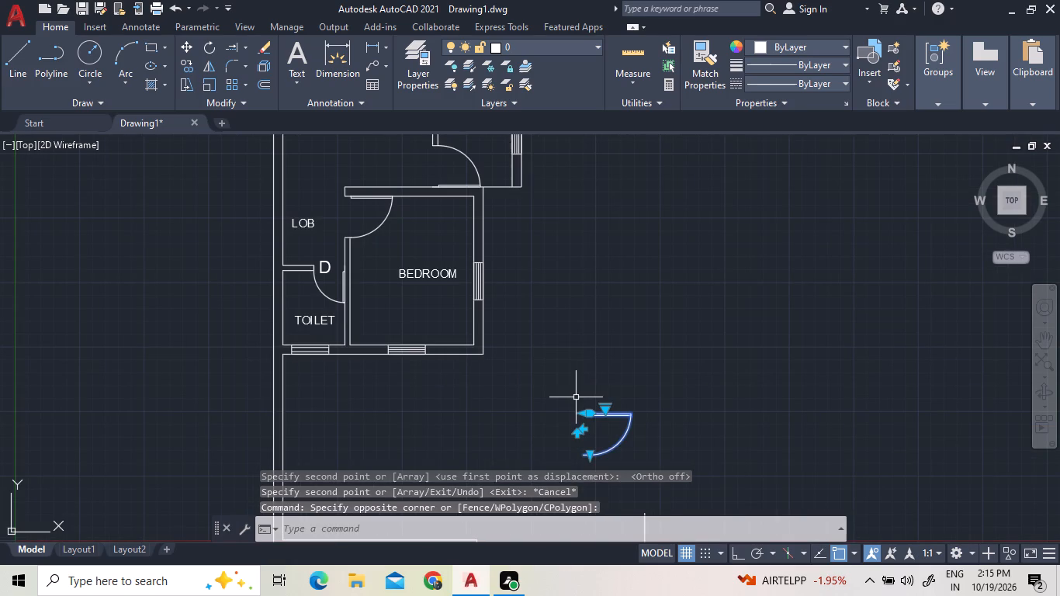
{"action": "scroll", "coordinate": [575, 424], "scroll_direction": "up", "scroll_amount": 3}
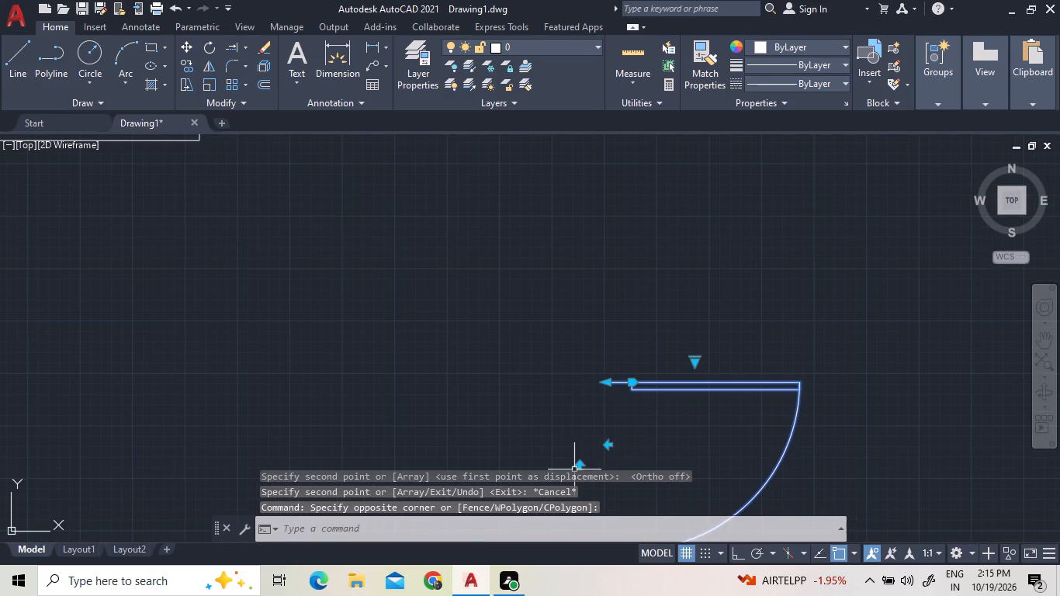
{"action": "left_click", "coordinate": [574, 470]}
{"action": "left_click", "coordinate": [578, 469]}
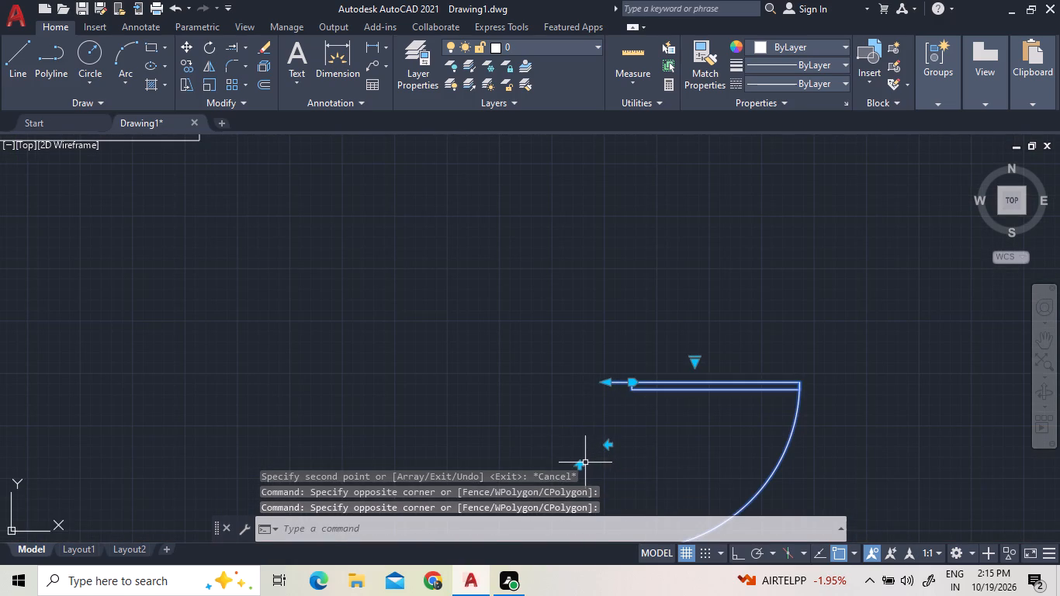
{"action": "left_click", "coordinate": [582, 466]}
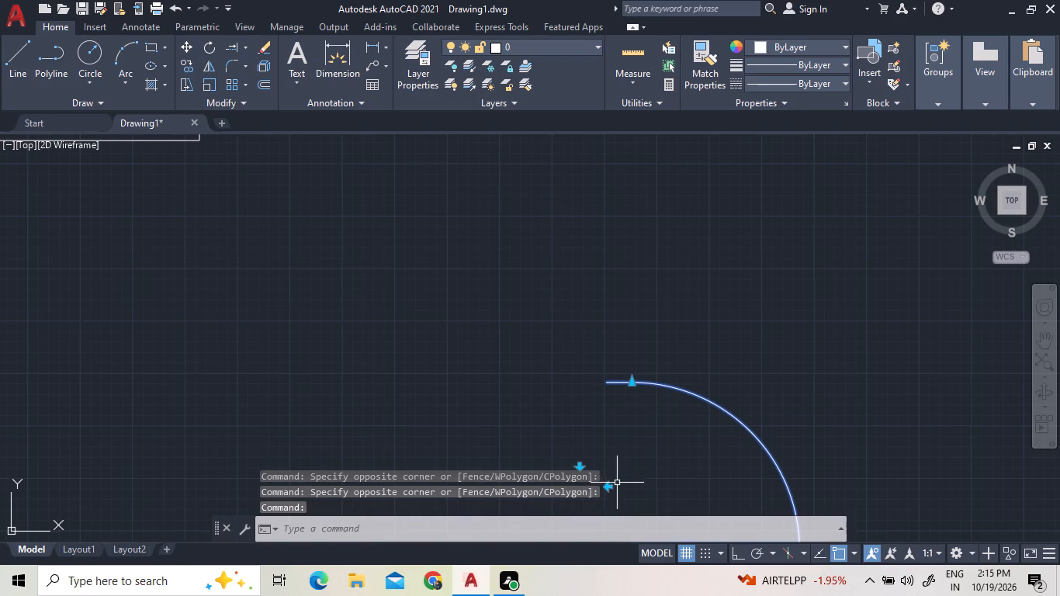
{"action": "left_click", "coordinate": [608, 485]}
{"action": "scroll", "coordinate": [674, 291], "scroll_direction": "down", "scroll_amount": 3}
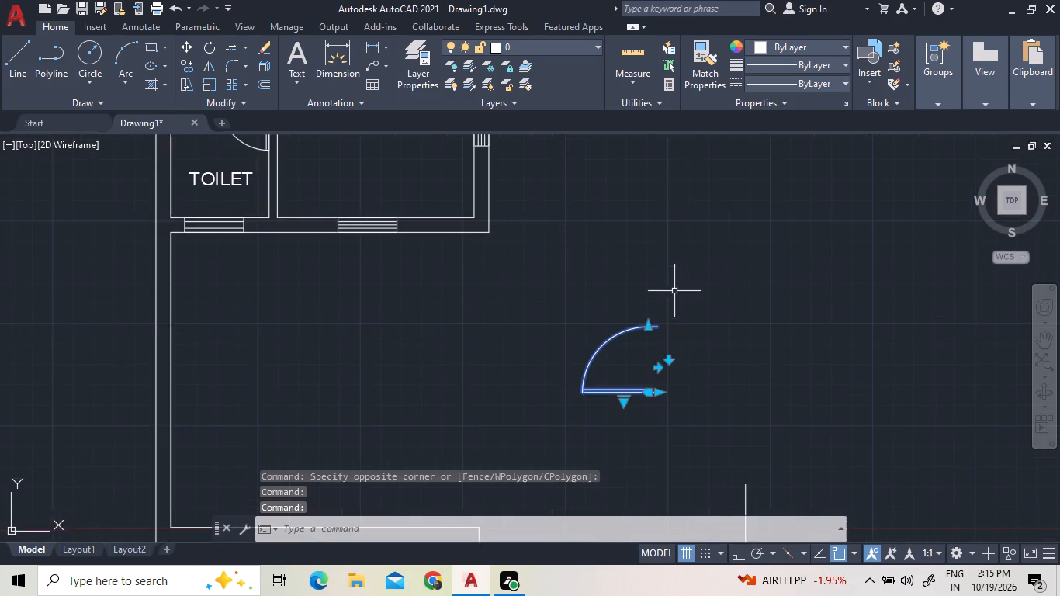
Rotate the copied door 270° about the free end of its swing arc.
{"action": "right_click", "coordinate": [683, 300]}
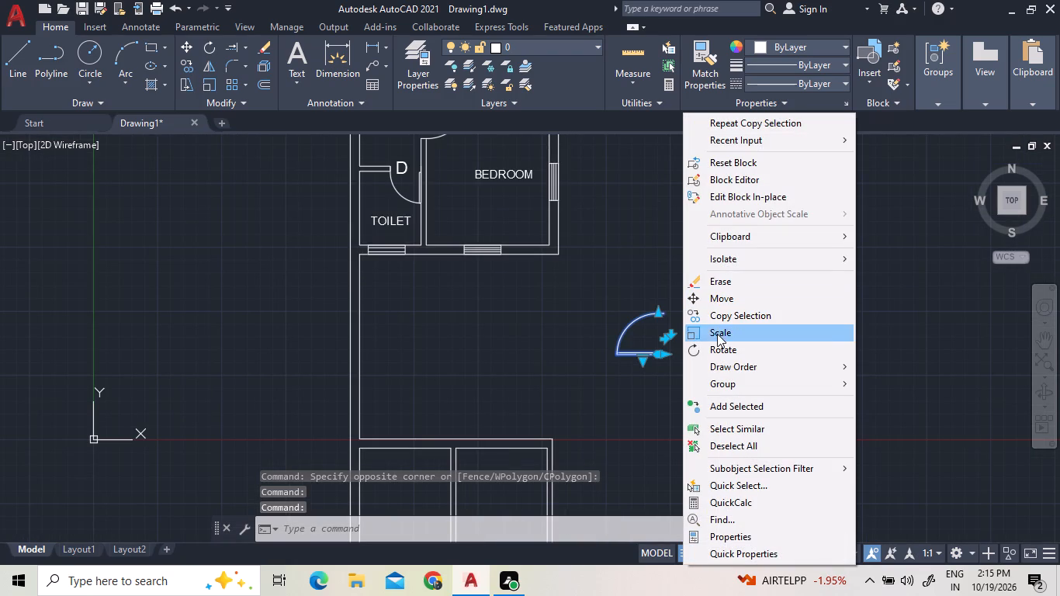
{"action": "left_click", "coordinate": [717, 357]}
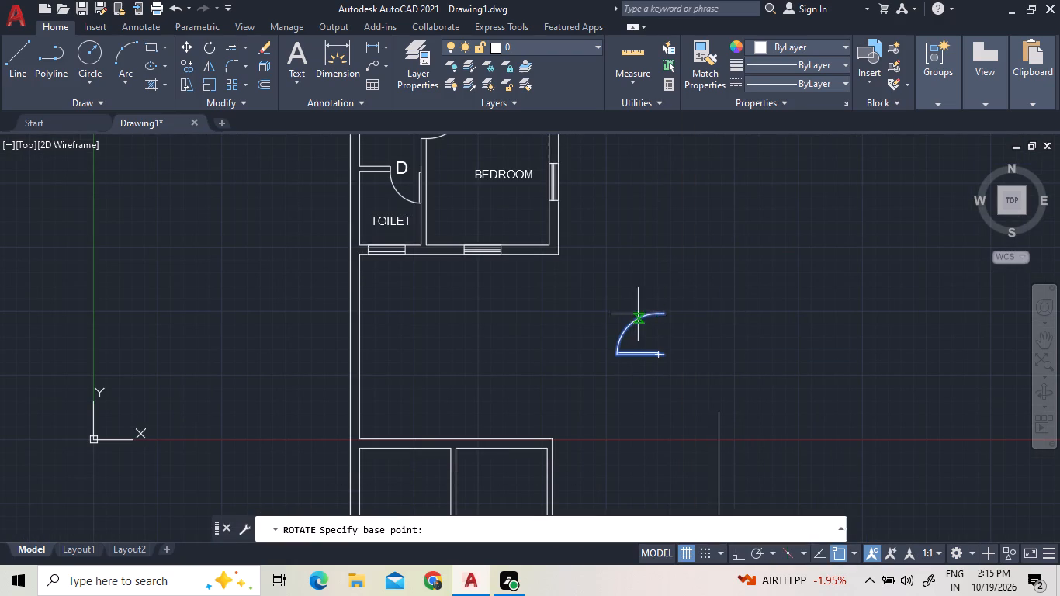
{"action": "left_click", "coordinate": [669, 313]}
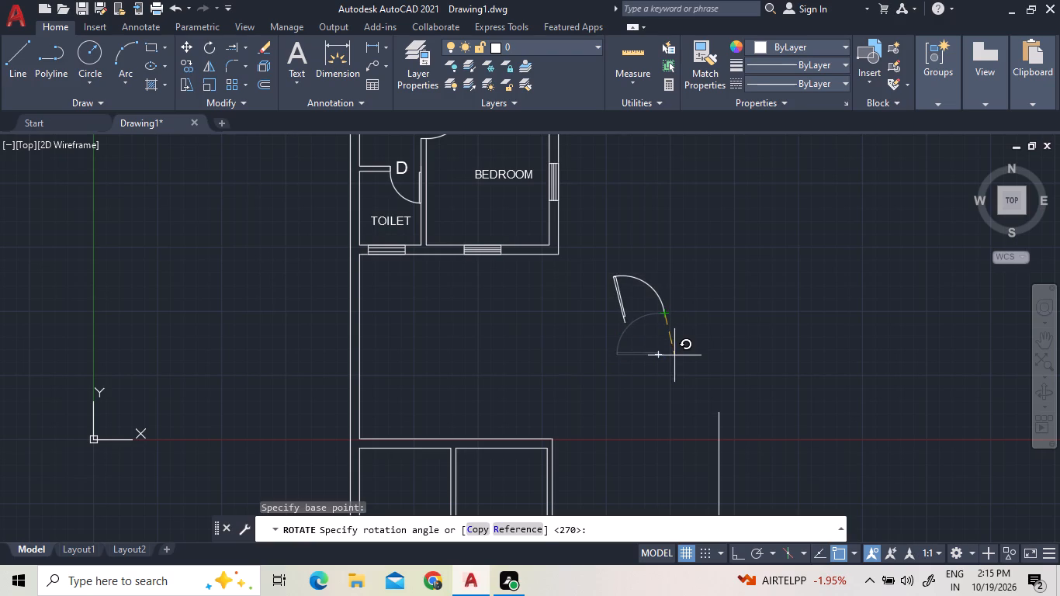
{"action": "key", "text": "F8"}
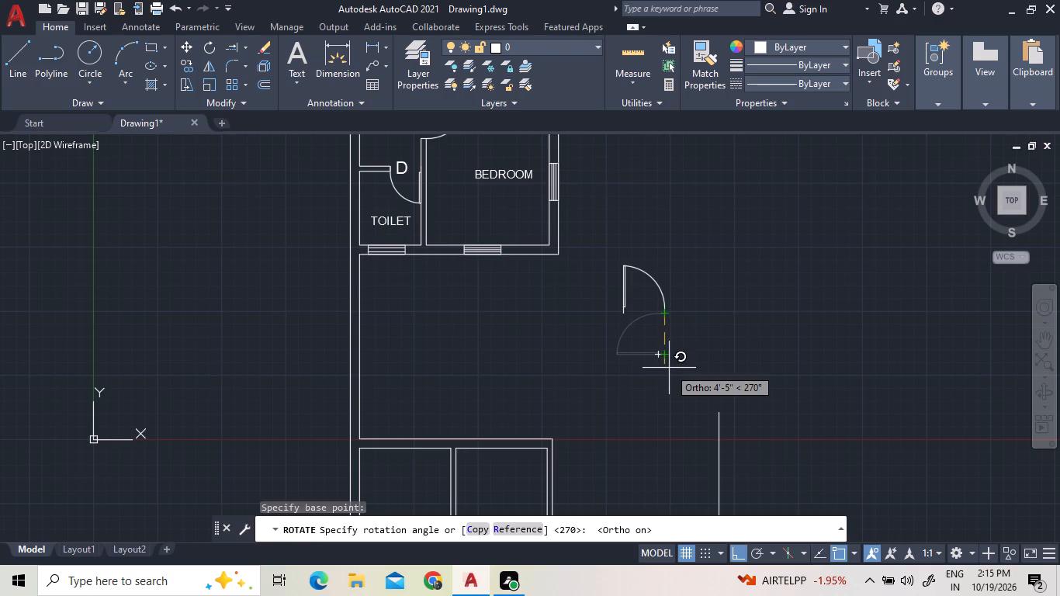
{"action": "left_click", "coordinate": [669, 368]}
Move the door by its lower hinge-side end to the outer southeast corner of the two southern rooms.
{"action": "left_click", "coordinate": [669, 341]}
{"action": "left_click", "coordinate": [601, 286]}
{"action": "right_click", "coordinate": [600, 285]}
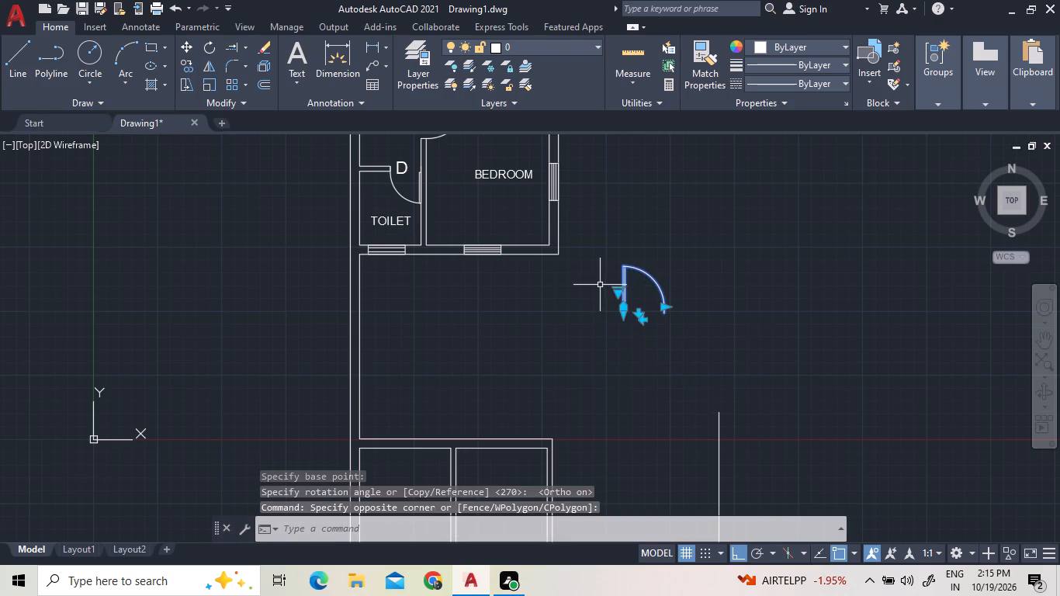
{"action": "left_click", "coordinate": [650, 300]}
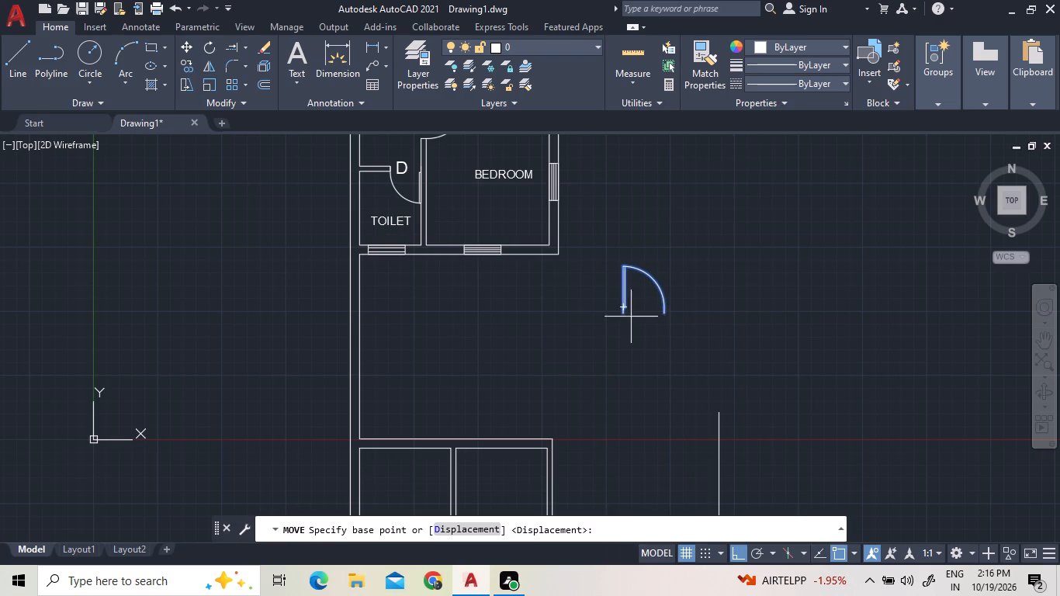
{"action": "left_click", "coordinate": [621, 315]}
{"action": "scroll", "coordinate": [610, 371], "scroll_direction": "down", "scroll_amount": 3}
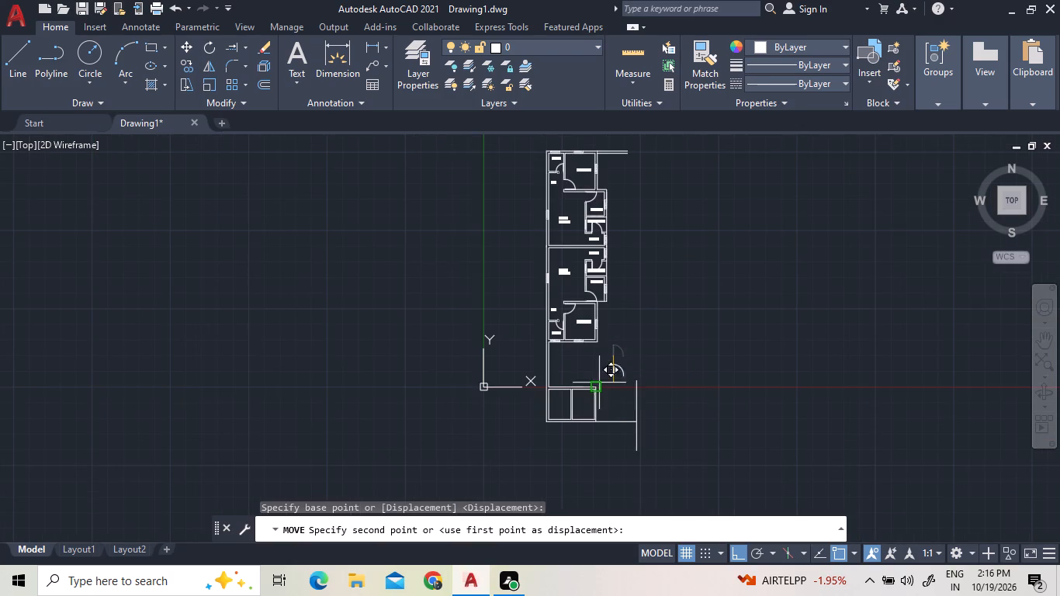
{"action": "scroll", "coordinate": [583, 418], "scroll_direction": "up", "scroll_amount": 2}
{"action": "key", "text": "F8"}
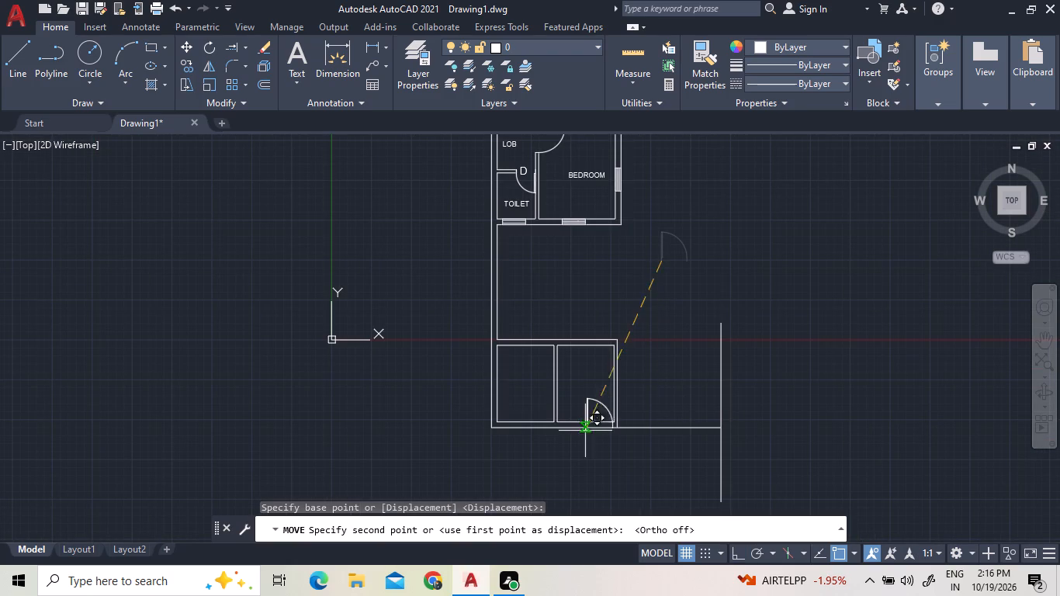
{"action": "scroll", "coordinate": [617, 415], "scroll_direction": "up", "scroll_amount": 2}
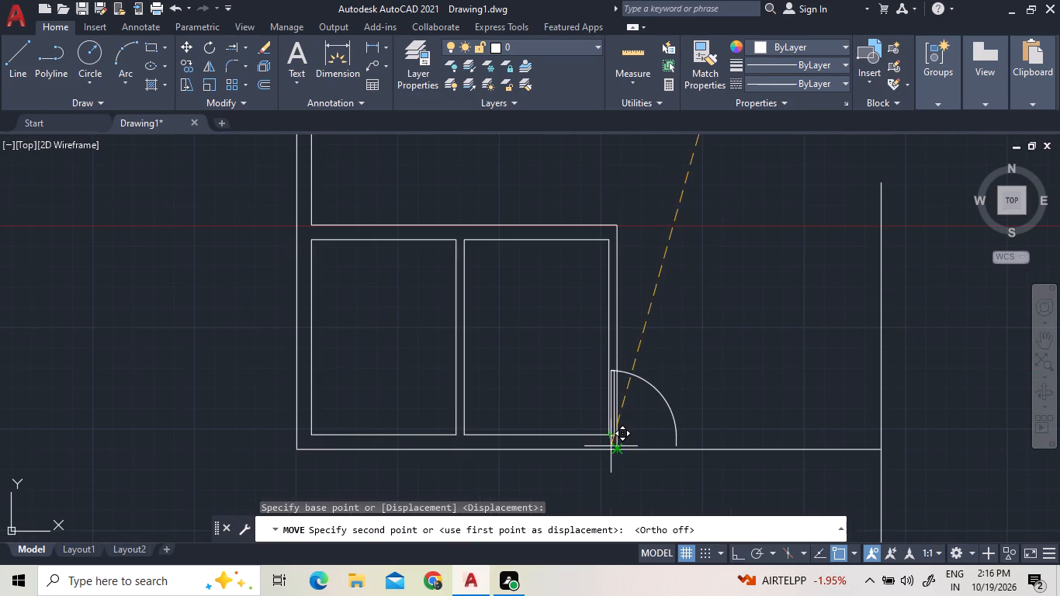
{"action": "scroll", "coordinate": [614, 462], "scroll_direction": "up", "scroll_amount": 2}
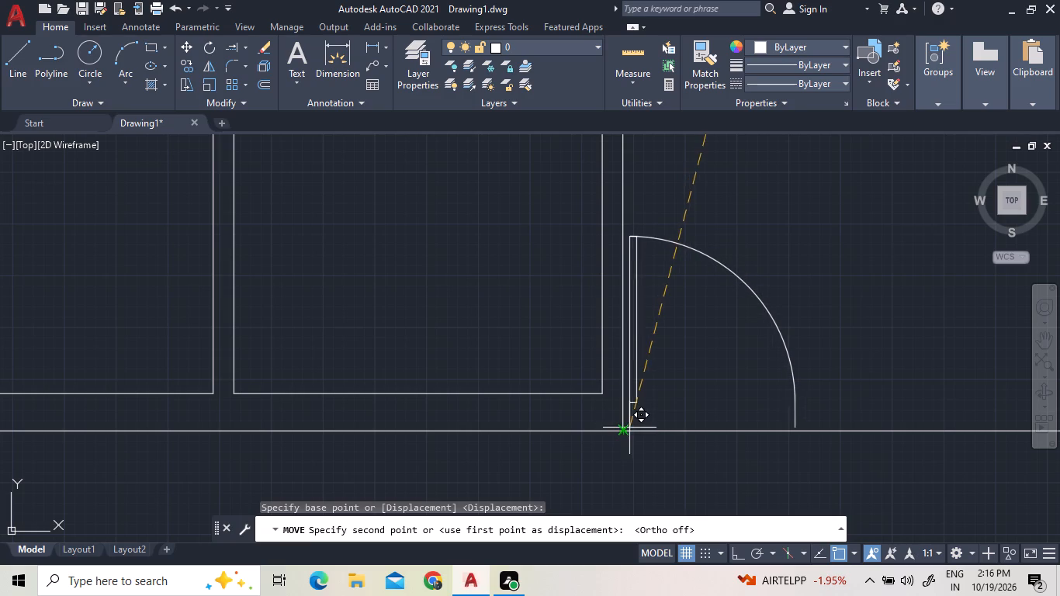
{"action": "left_click", "coordinate": [622, 430]}
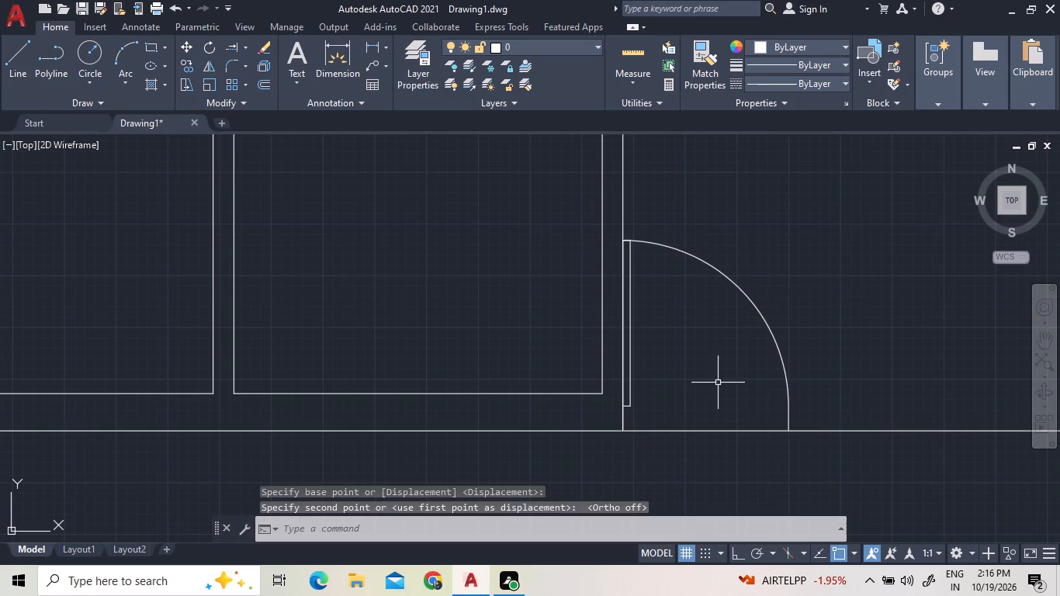
Flip the door so its leaf swings to the south side of the extended south wall line.
{"action": "left_click", "coordinate": [715, 376]}
{"action": "left_click", "coordinate": [657, 237]}
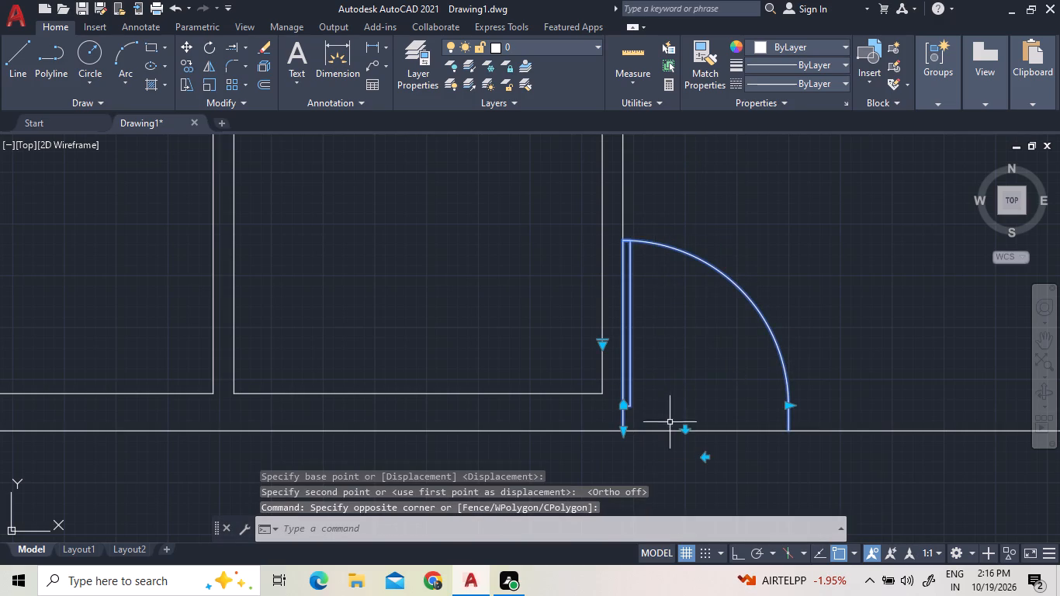
{"action": "left_click", "coordinate": [682, 432]}
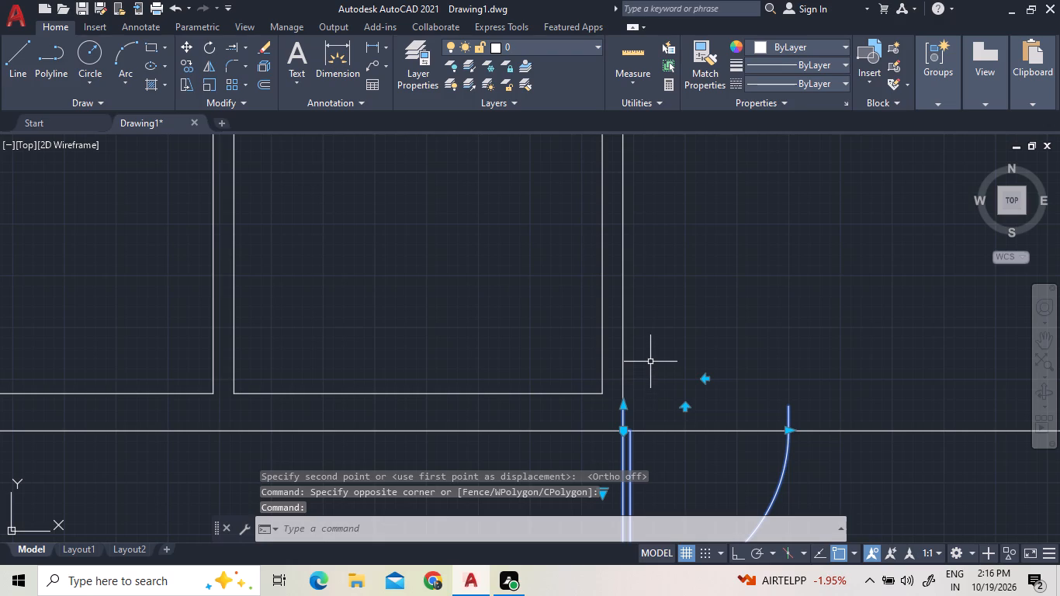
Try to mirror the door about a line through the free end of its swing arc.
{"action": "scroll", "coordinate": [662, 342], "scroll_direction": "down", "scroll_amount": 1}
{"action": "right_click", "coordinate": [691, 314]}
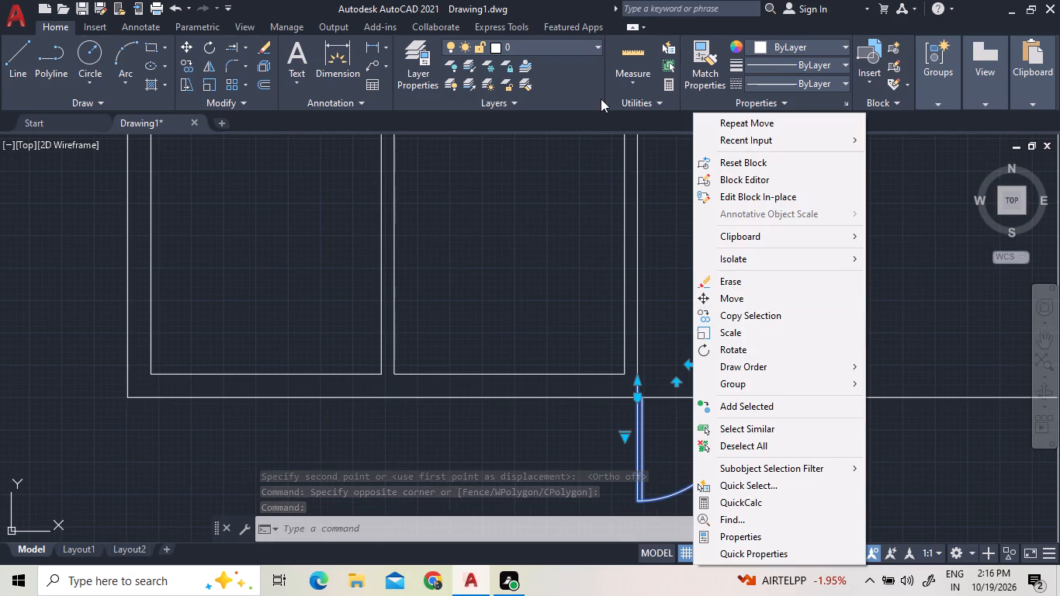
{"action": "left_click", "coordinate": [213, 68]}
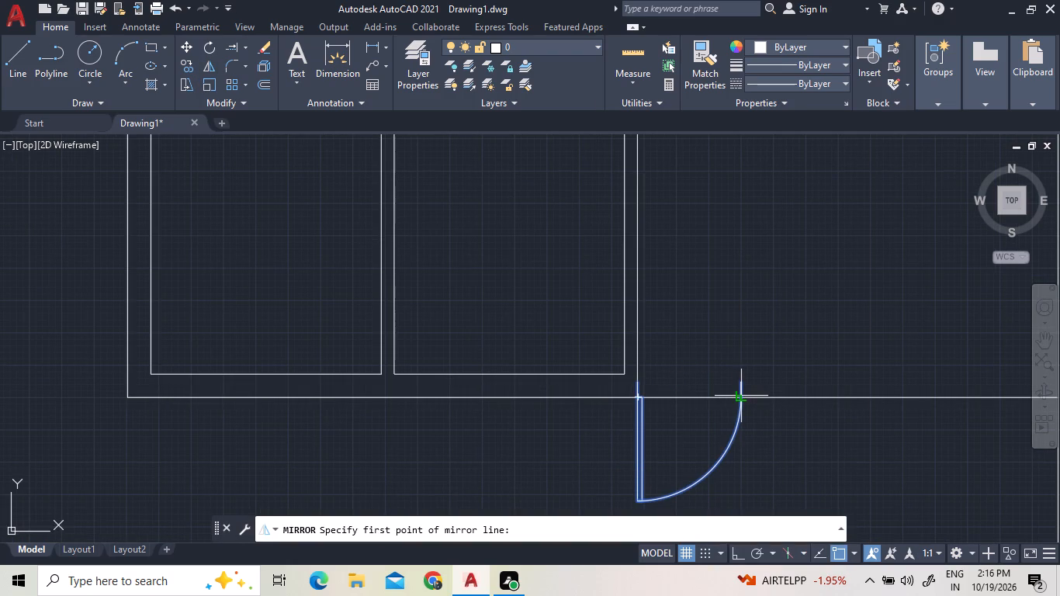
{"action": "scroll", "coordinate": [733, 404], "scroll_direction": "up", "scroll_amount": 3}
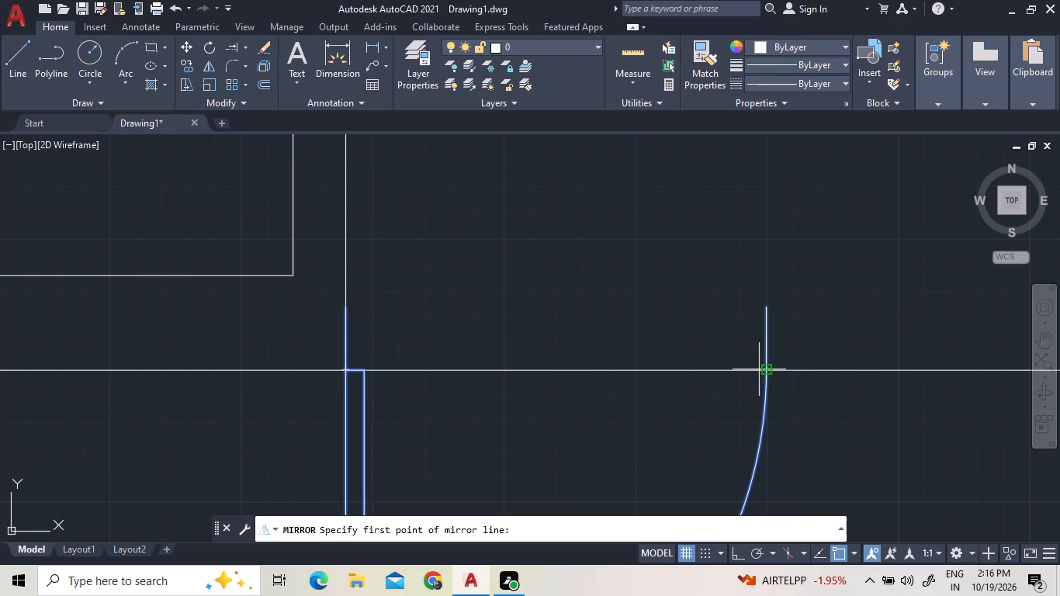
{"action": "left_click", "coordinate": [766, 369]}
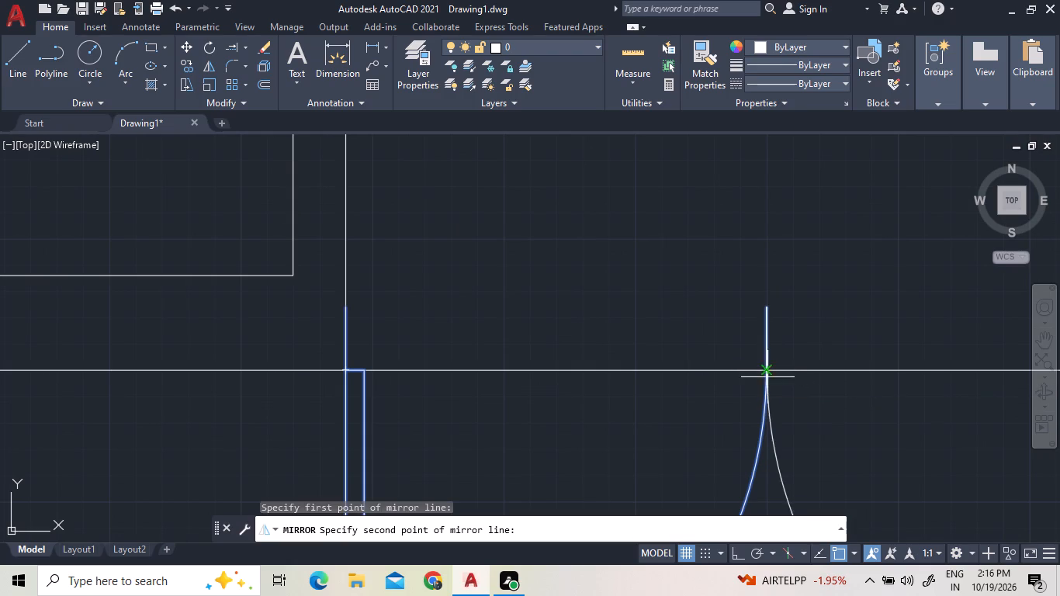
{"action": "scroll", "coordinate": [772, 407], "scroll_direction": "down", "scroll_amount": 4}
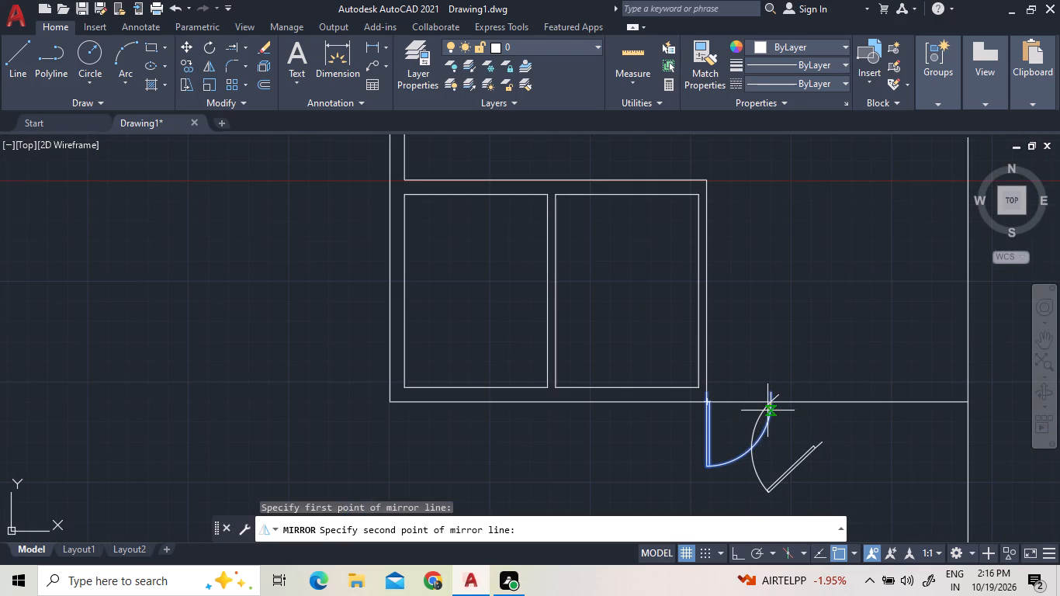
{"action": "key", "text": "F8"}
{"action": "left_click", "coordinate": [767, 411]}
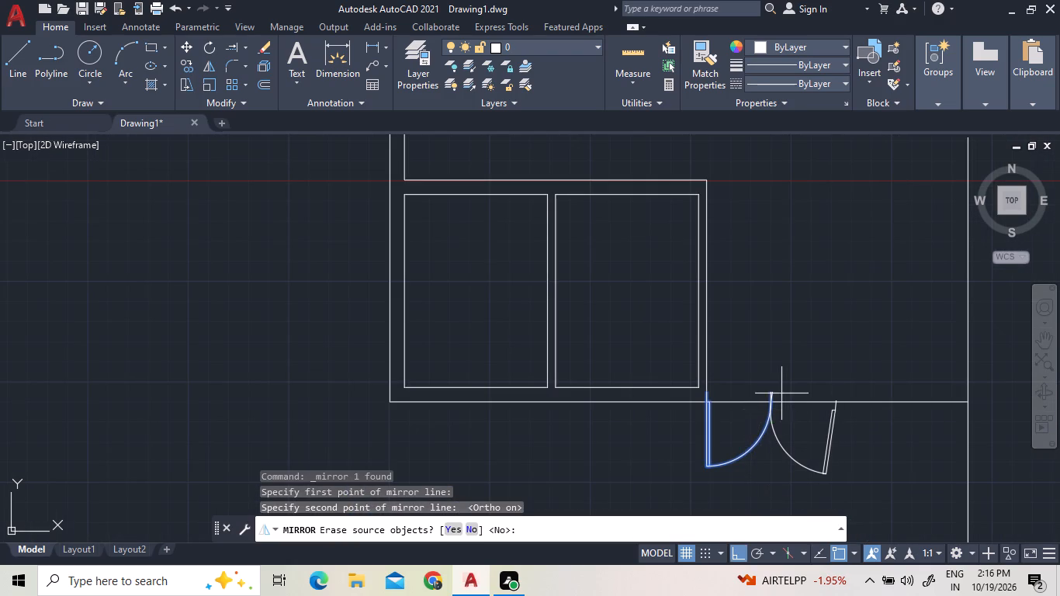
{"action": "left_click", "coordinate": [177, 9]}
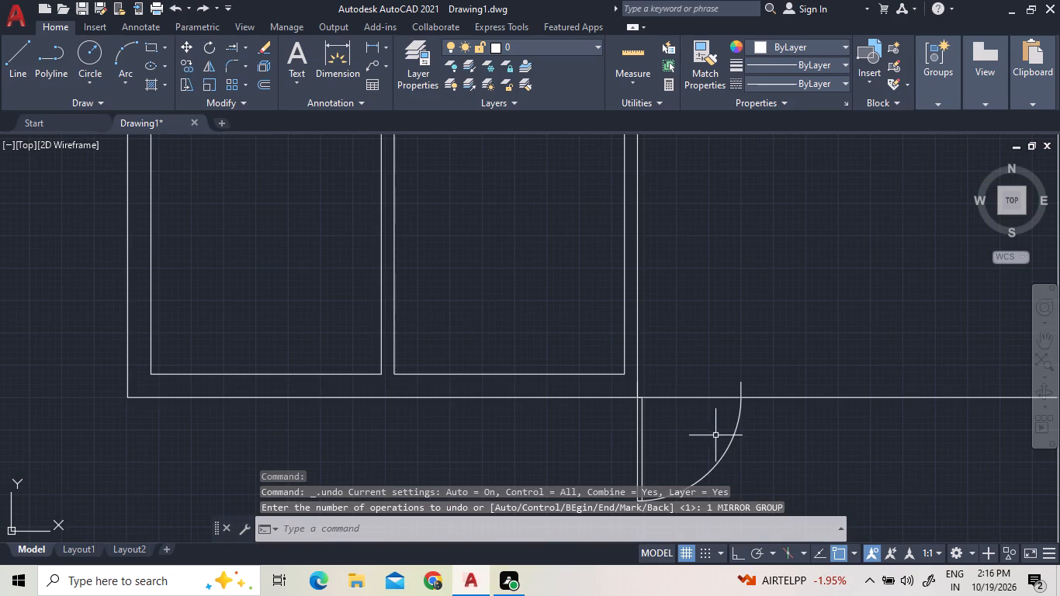
Mirror the door about a vertical line through its swing arc's free end, keeping the original, to form a double door.
{"action": "left_click", "coordinate": [732, 448]}
{"action": "left_click", "coordinate": [724, 422]}
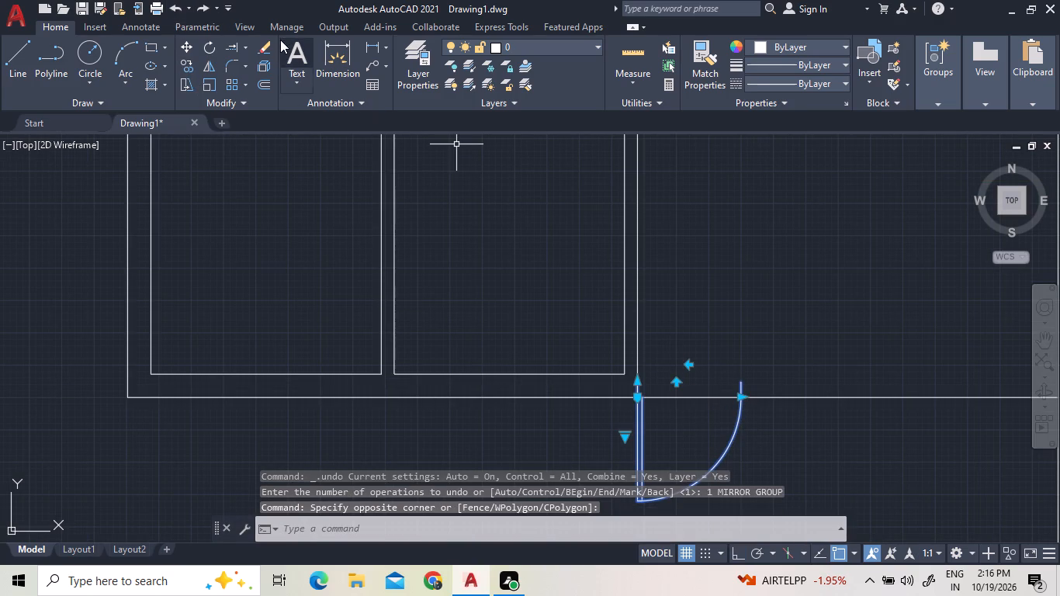
{"action": "left_click", "coordinate": [206, 72]}
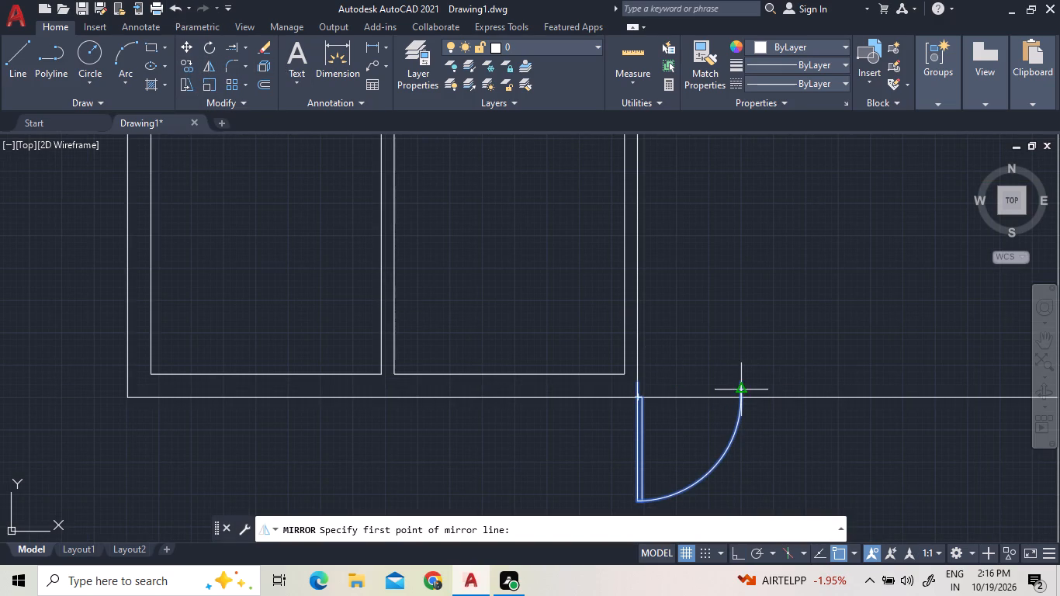
{"action": "left_click", "coordinate": [742, 400]}
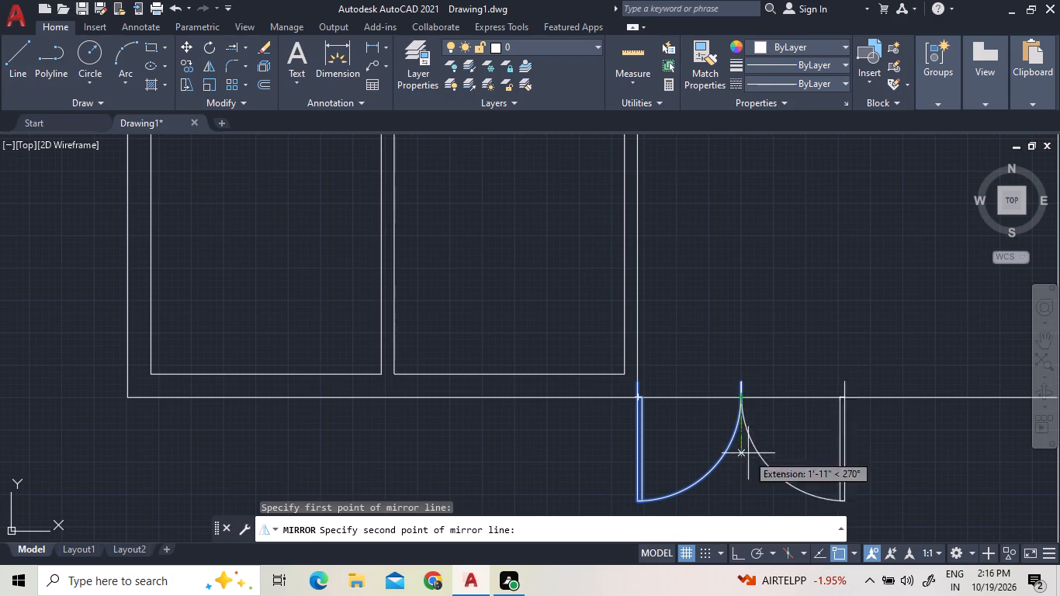
{"action": "left_click", "coordinate": [739, 502]}
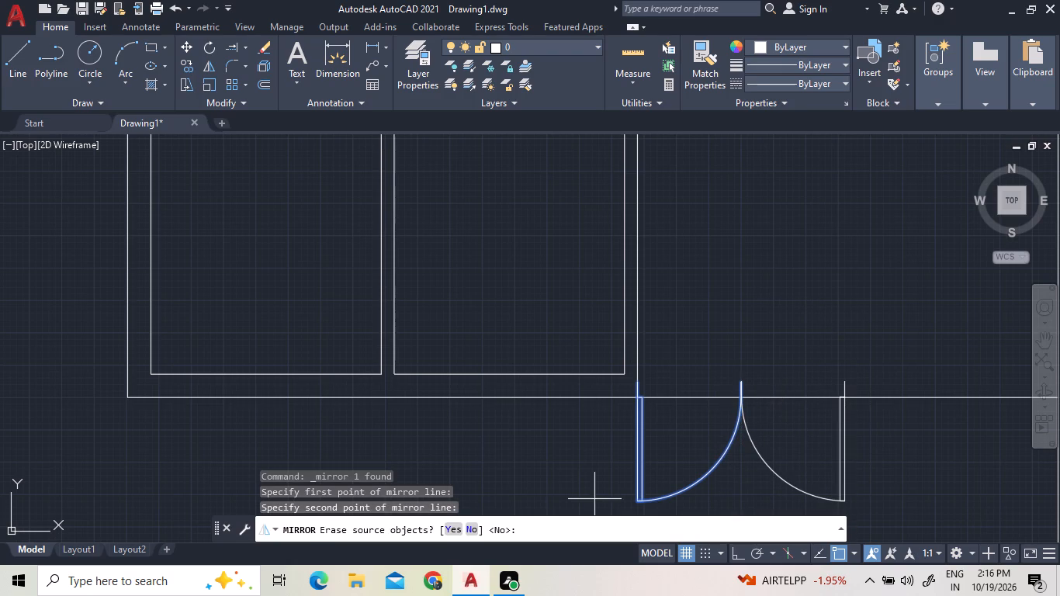
{"action": "left_click", "coordinate": [473, 531]}
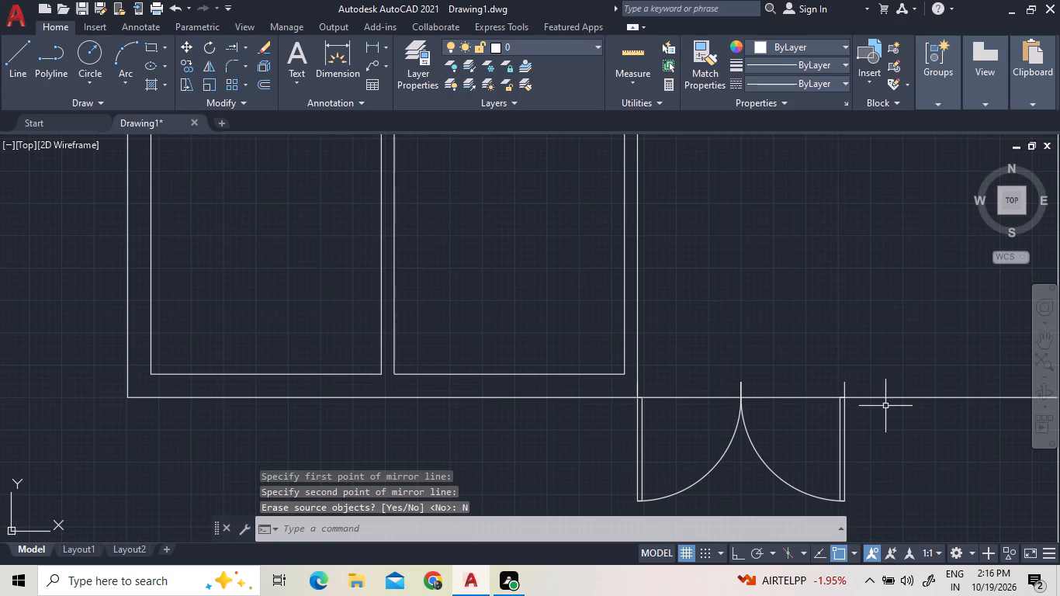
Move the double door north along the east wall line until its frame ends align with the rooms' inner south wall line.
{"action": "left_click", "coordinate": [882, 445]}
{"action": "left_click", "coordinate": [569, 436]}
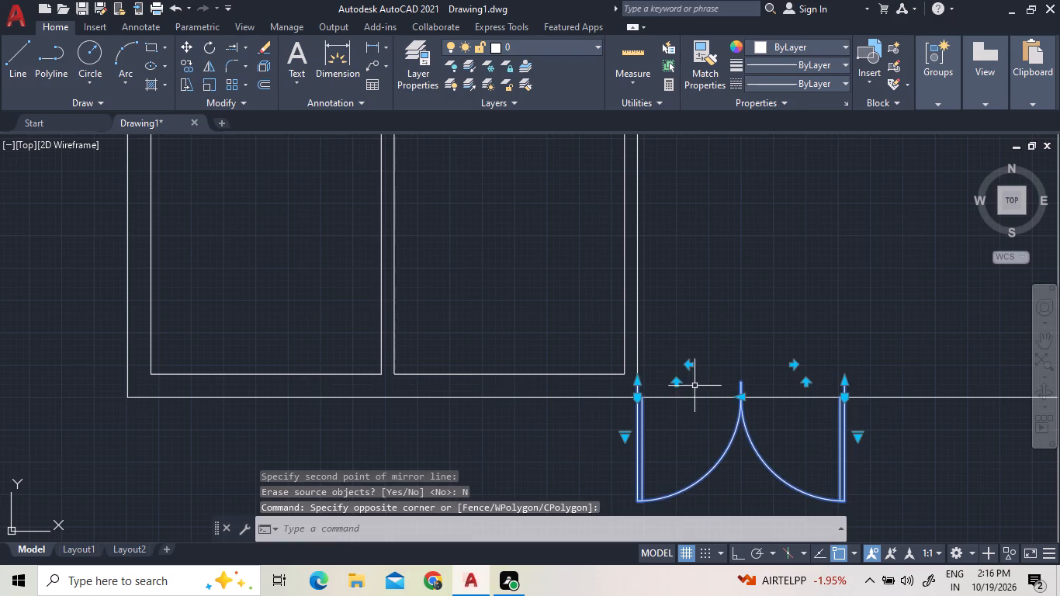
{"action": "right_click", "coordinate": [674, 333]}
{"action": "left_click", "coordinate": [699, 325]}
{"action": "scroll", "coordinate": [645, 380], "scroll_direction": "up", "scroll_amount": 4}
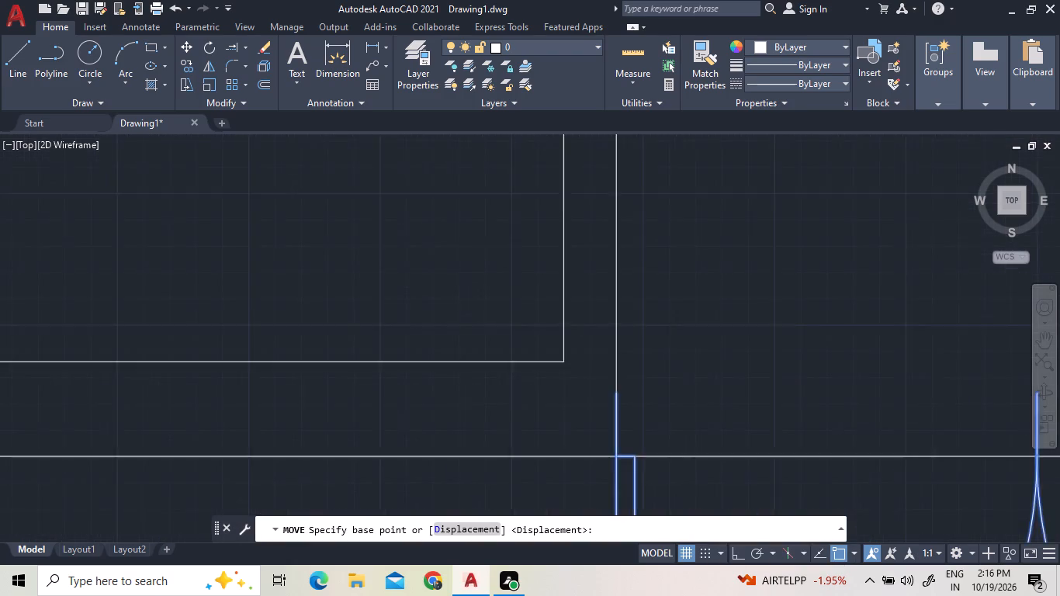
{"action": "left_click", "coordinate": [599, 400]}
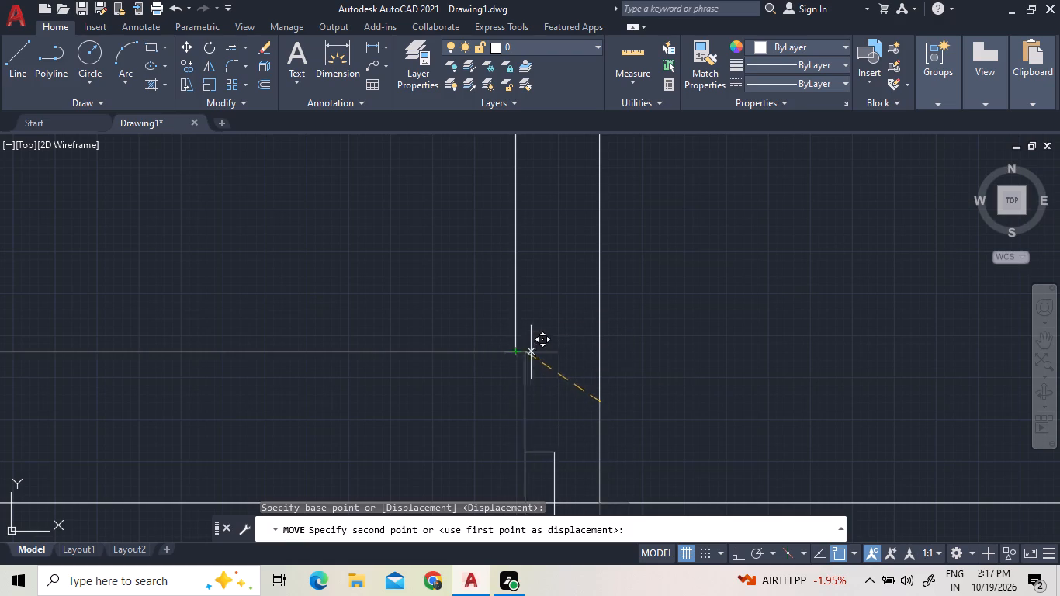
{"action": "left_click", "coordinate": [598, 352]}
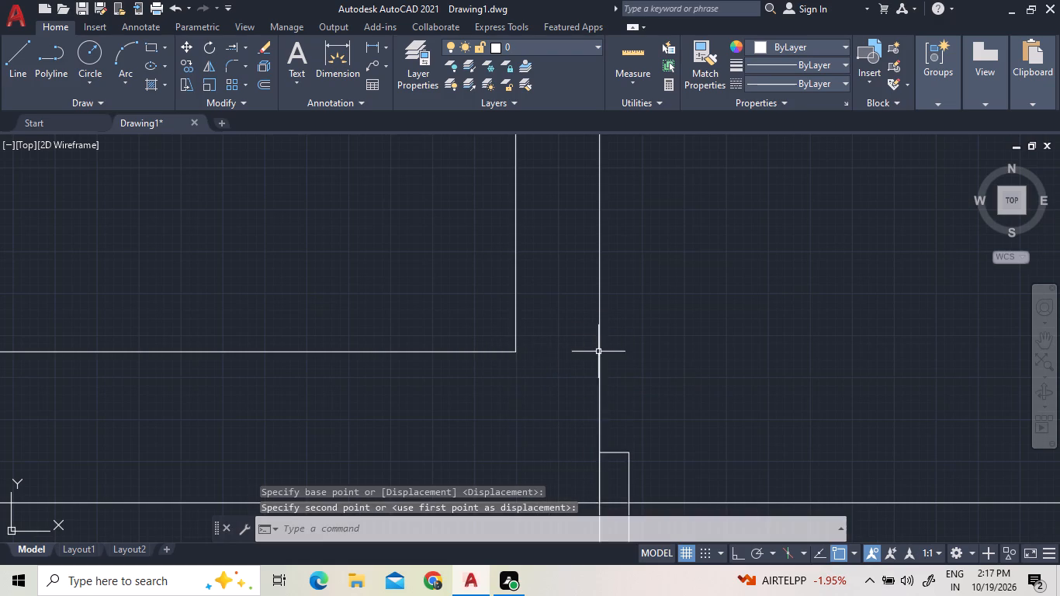
Move the double door by its west frame's upper end to the outer southeast corner of the two southern rooms.
{"action": "scroll", "coordinate": [600, 356], "scroll_direction": "down", "scroll_amount": 6}
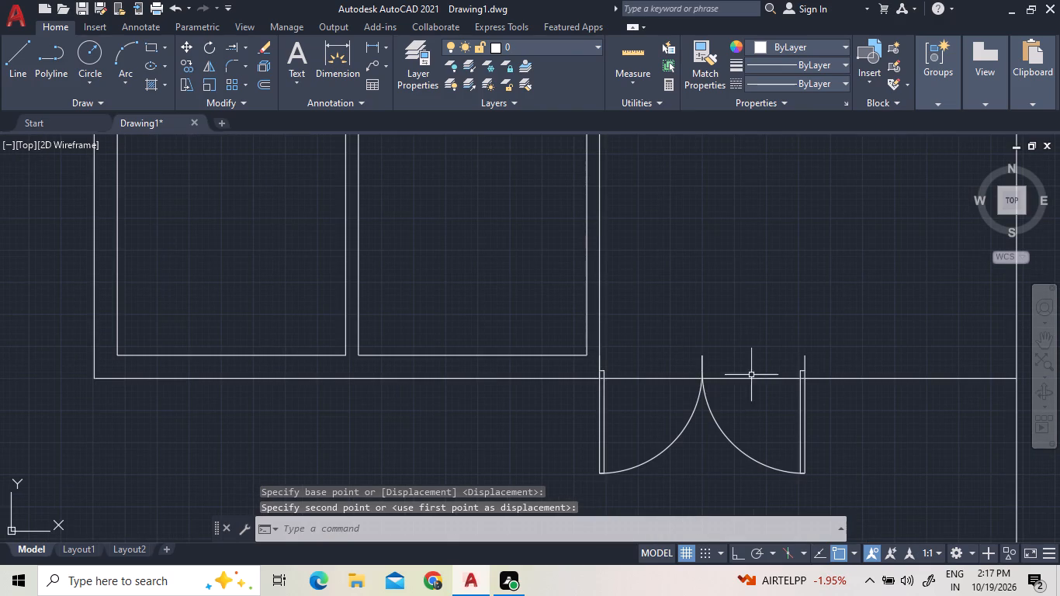
{"action": "left_click", "coordinate": [851, 445]}
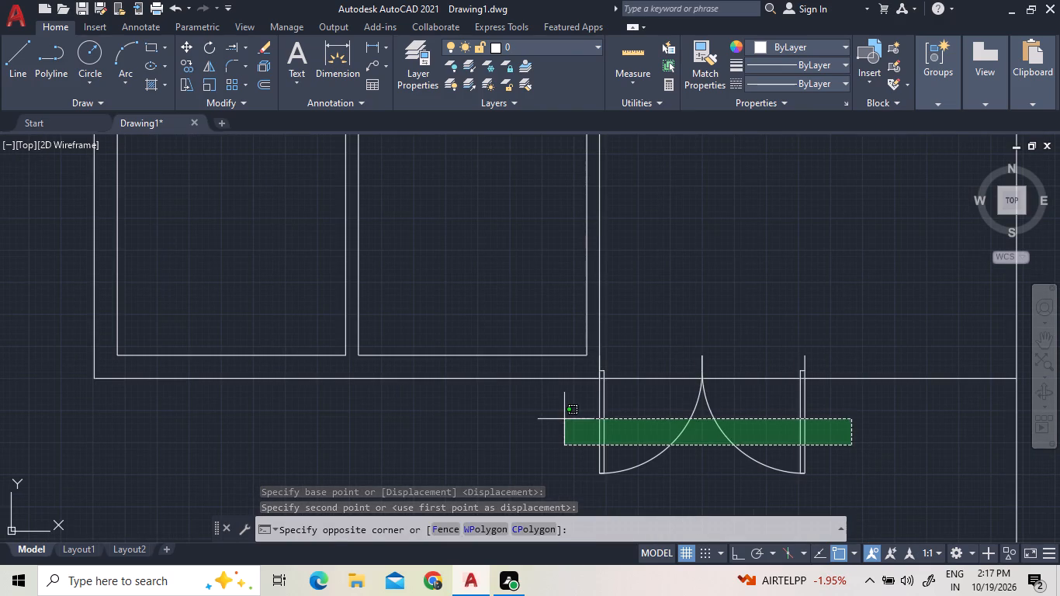
{"action": "left_click", "coordinate": [517, 398]}
{"action": "scroll", "coordinate": [611, 341], "scroll_direction": "up", "scroll_amount": 3}
{"action": "scroll", "coordinate": [552, 405], "scroll_direction": "up", "scroll_amount": 2}
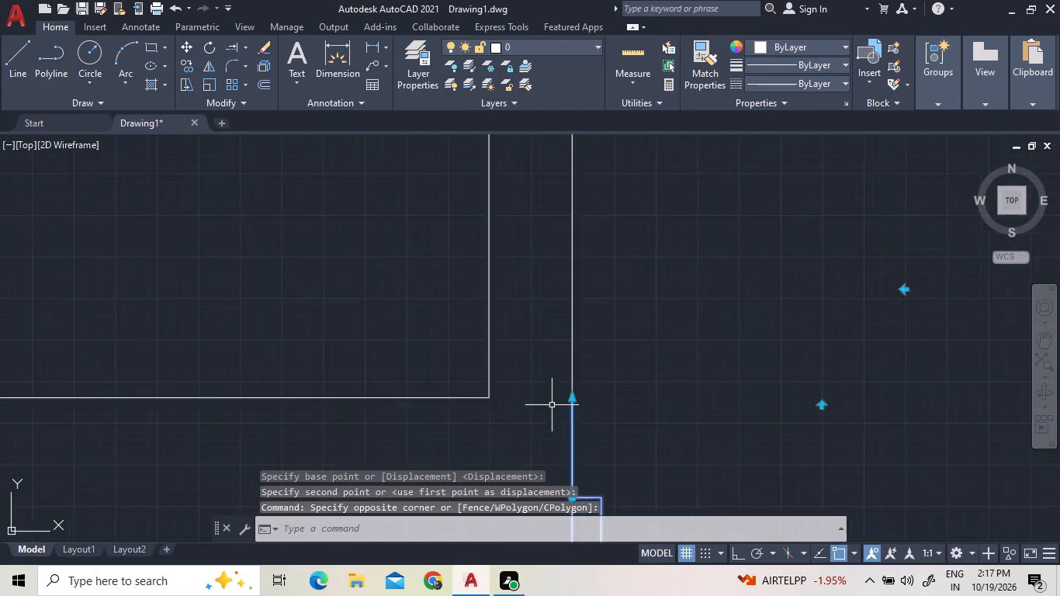
{"action": "scroll", "coordinate": [552, 405], "scroll_direction": "up", "scroll_amount": 1}
{"action": "scroll", "coordinate": [553, 406], "scroll_direction": "down", "scroll_amount": 4}
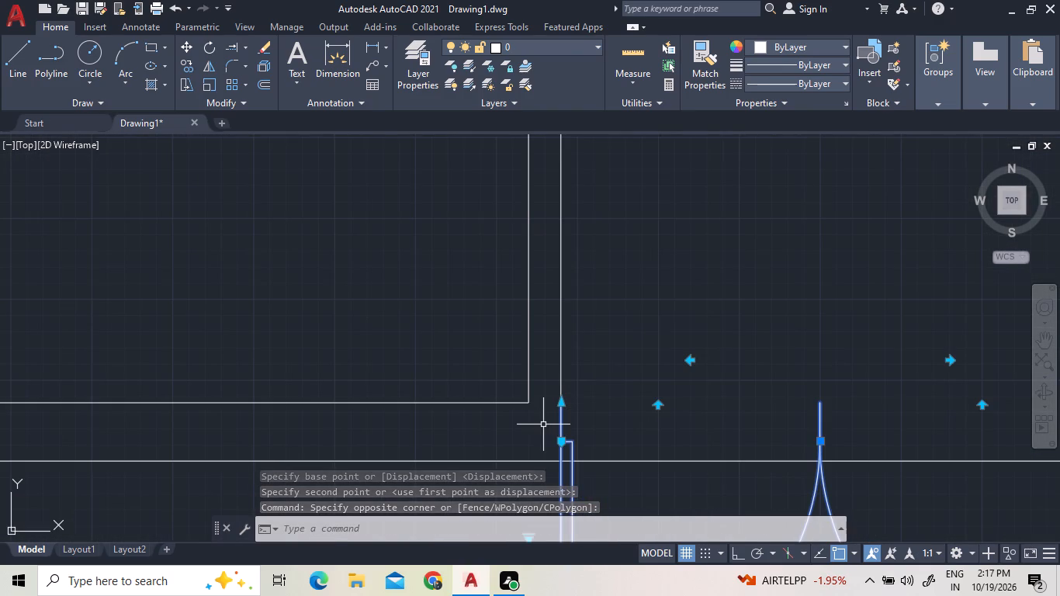
{"action": "scroll", "coordinate": [543, 424], "scroll_direction": "down", "scroll_amount": 1}
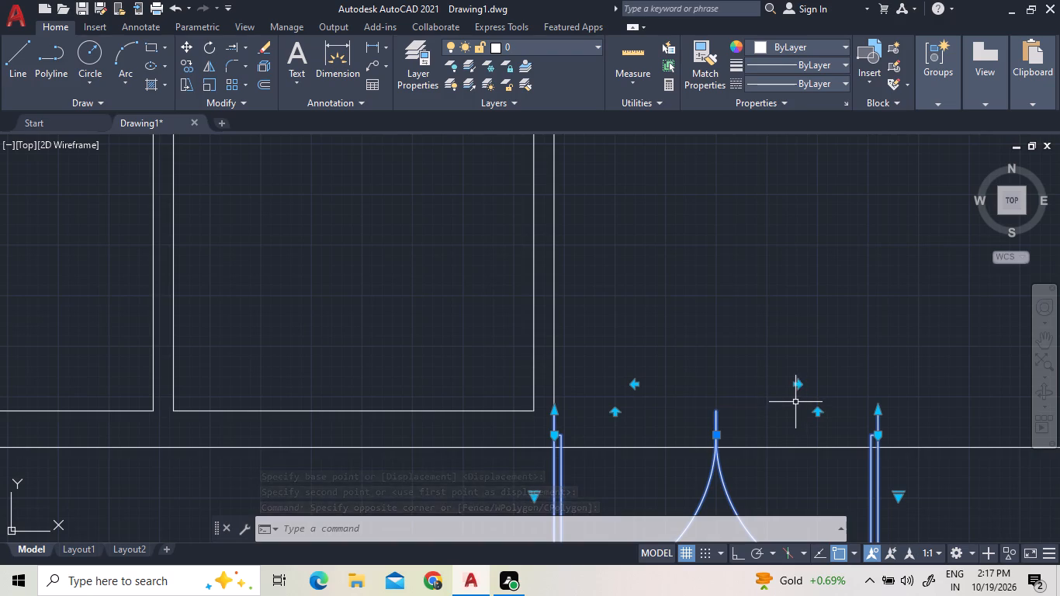
{"action": "right_click", "coordinate": [795, 402]}
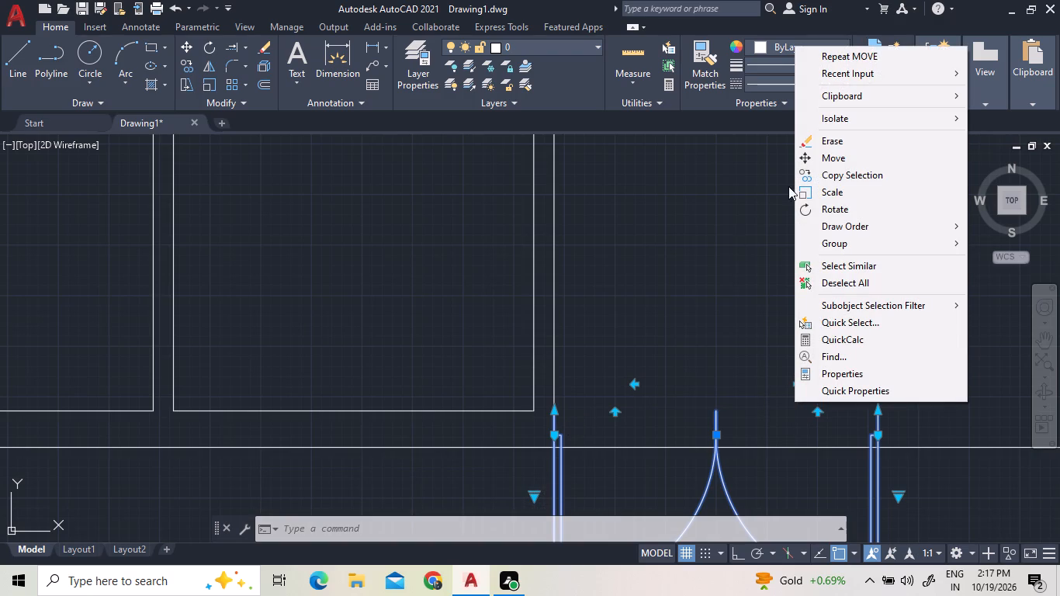
{"action": "left_click", "coordinate": [823, 161]}
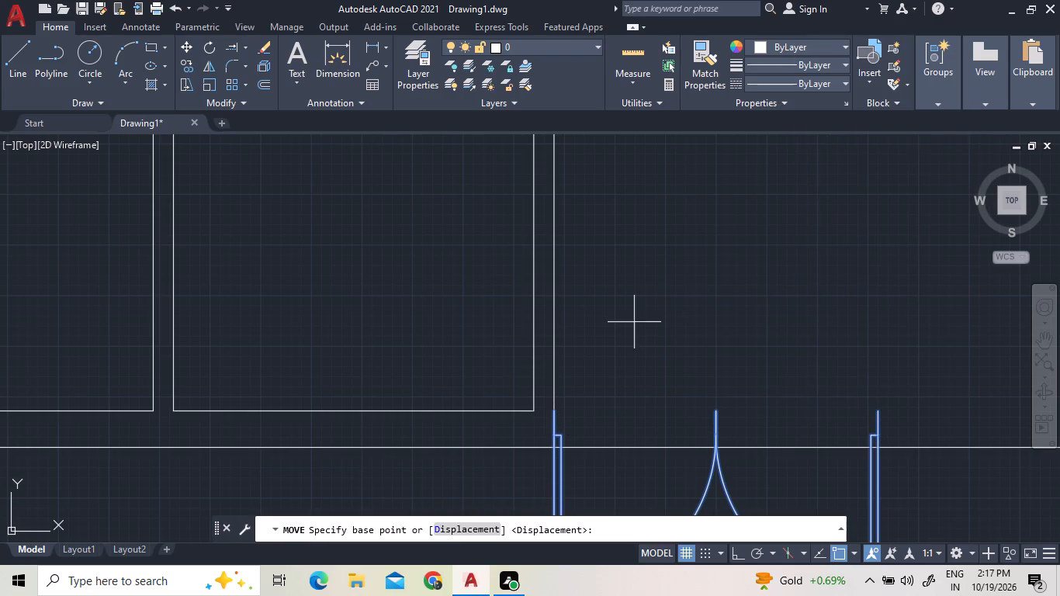
{"action": "left_click", "coordinate": [550, 411]}
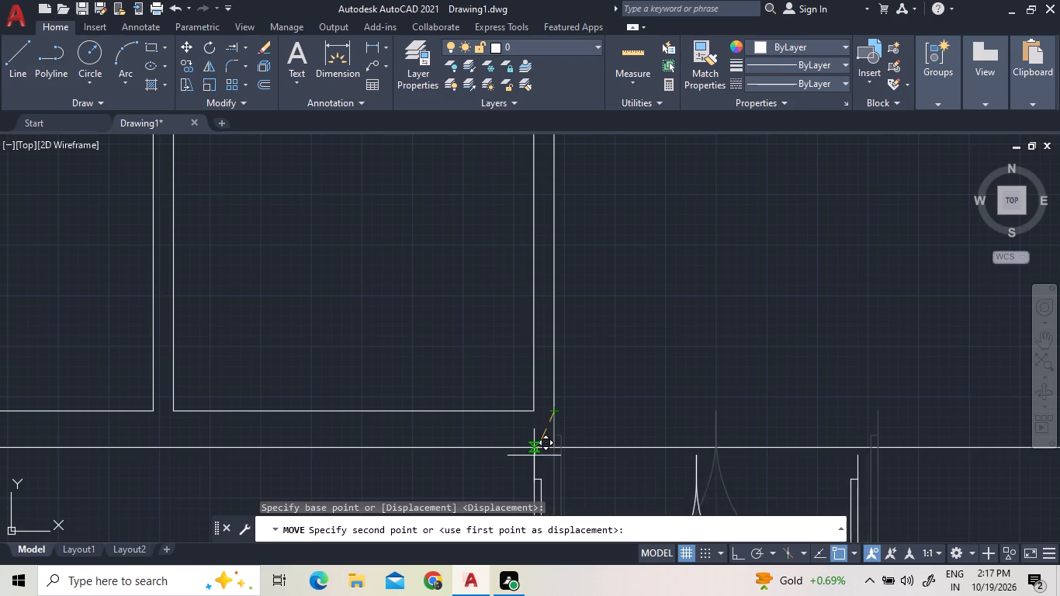
{"action": "left_click", "coordinate": [549, 447]}
Add the label COURT YARD at 1' text height in the open area between the toilet and bedroom and the two southern rooms.
{"action": "scroll", "coordinate": [611, 307], "scroll_direction": "down", "scroll_amount": 3}
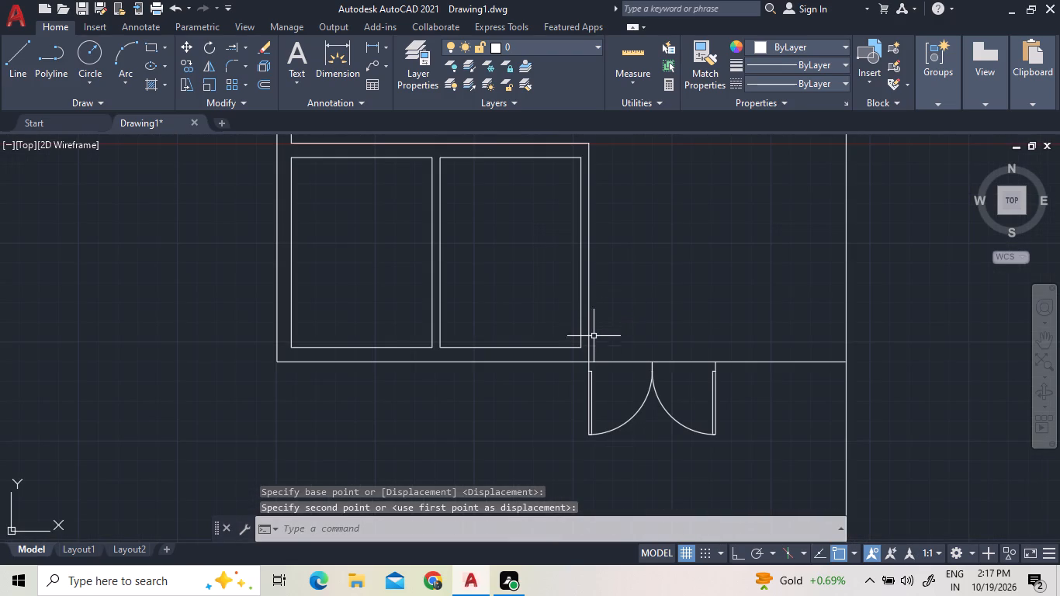
{"action": "scroll", "coordinate": [620, 477], "scroll_direction": "down", "scroll_amount": 1}
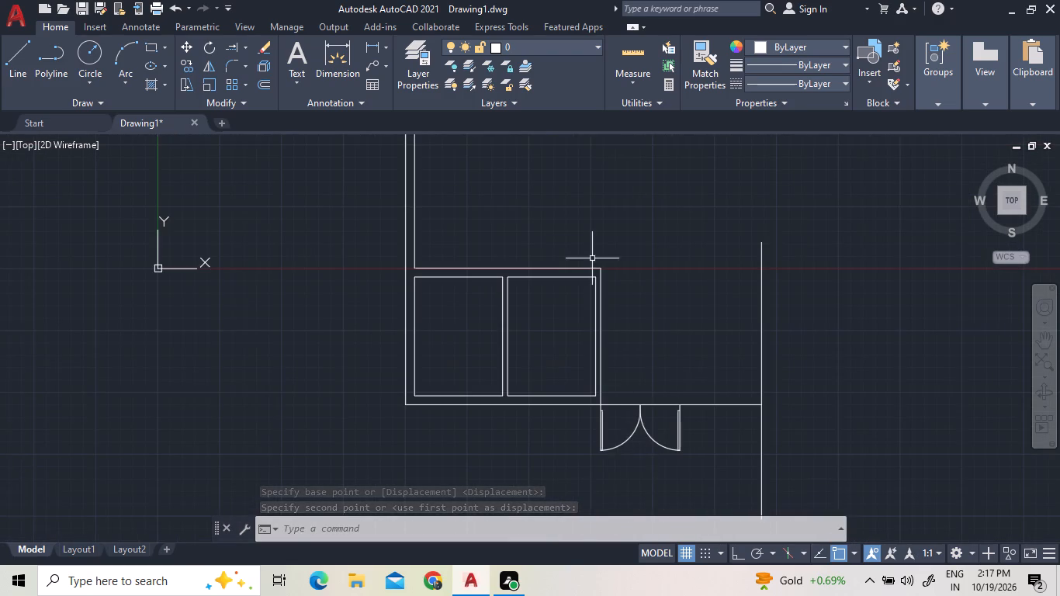
{"action": "scroll", "coordinate": [567, 334], "scroll_direction": "down", "scroll_amount": 2}
{"action": "scroll", "coordinate": [571, 258], "scroll_direction": "up", "scroll_amount": 3}
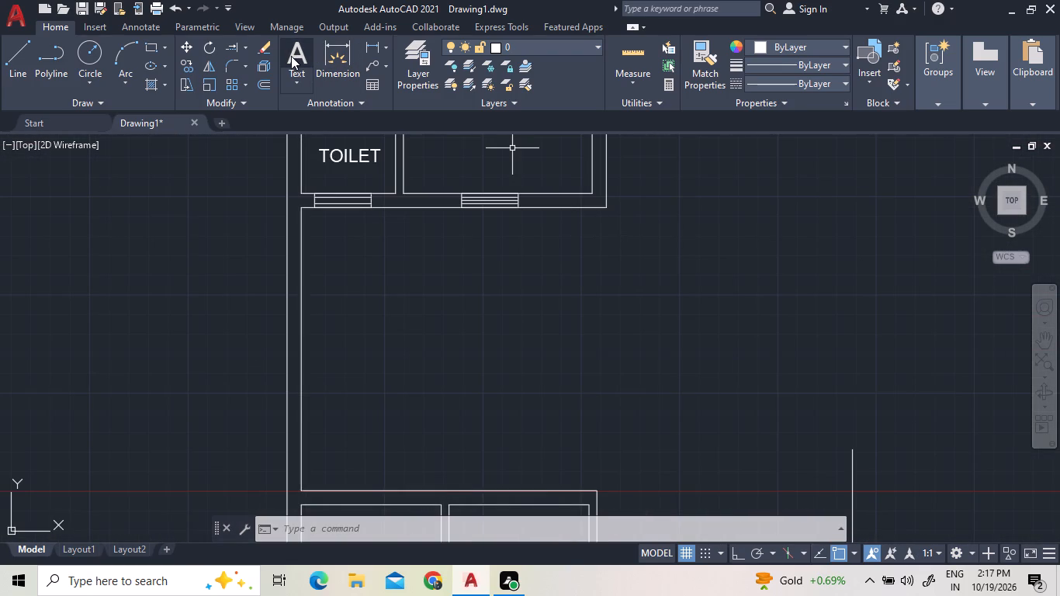
{"action": "left_click", "coordinate": [291, 56]}
{"action": "left_click", "coordinate": [371, 293]}
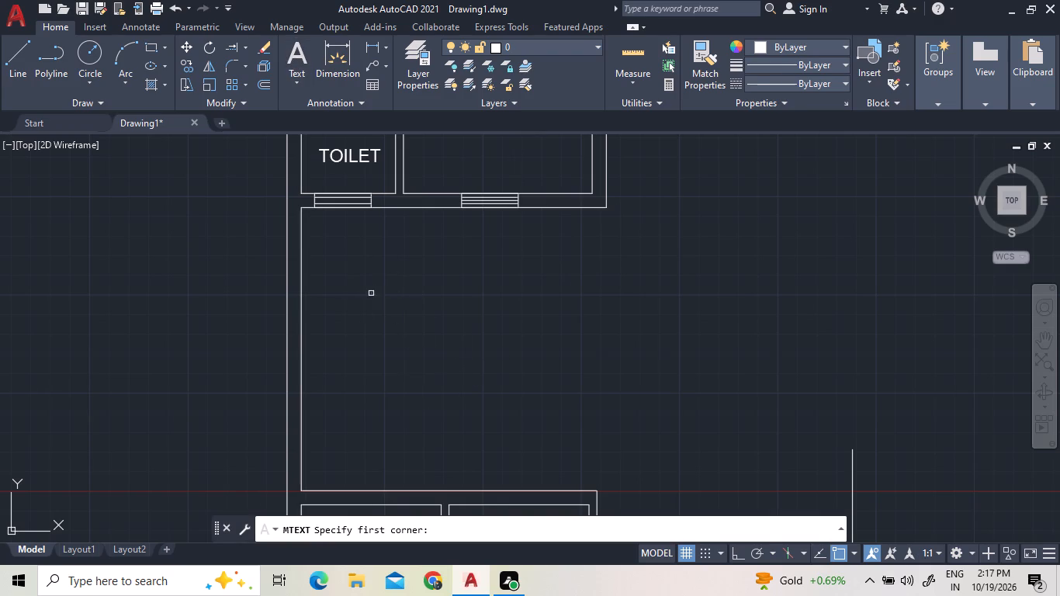
{"action": "left_click", "coordinate": [601, 381]}
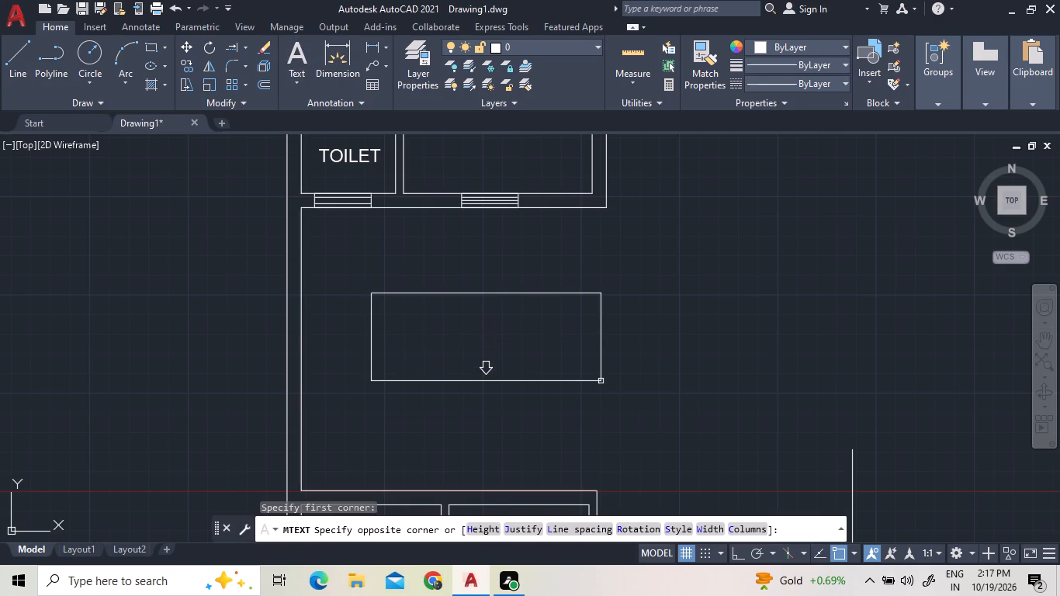
{"action": "key", "text": "c"}
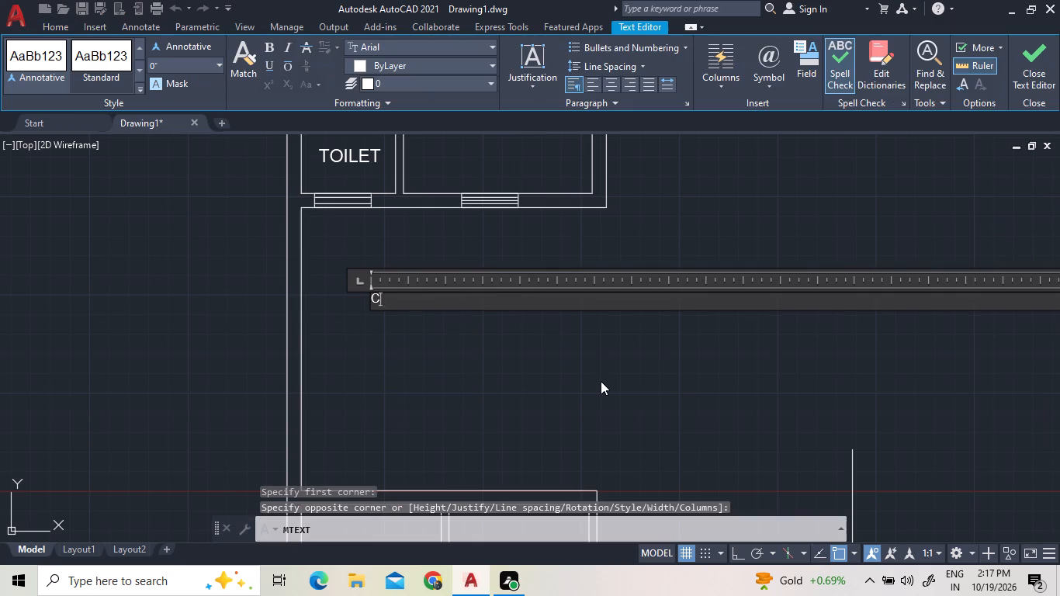
{"action": "type", "text": "OURT"}
{"action": "key", "text": "space"}
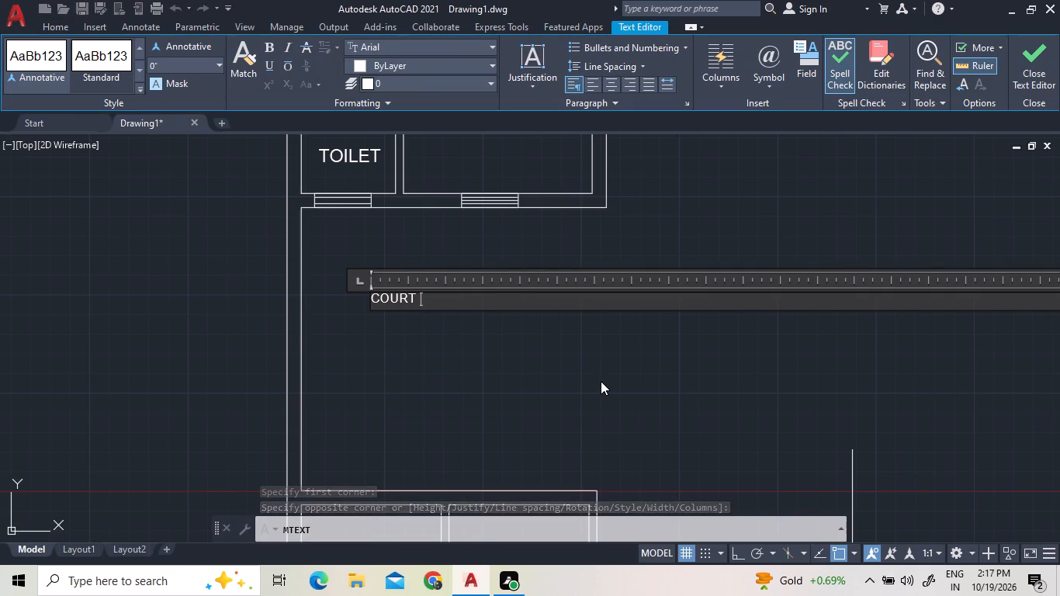
{"action": "key", "text": "y"}
{"action": "type", "text": "ARD"}
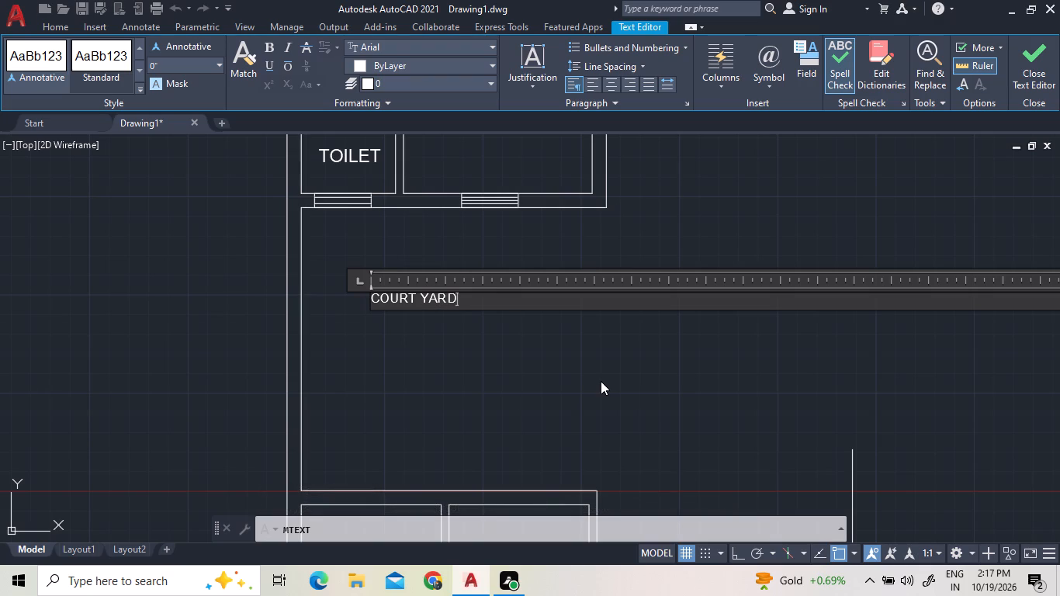
{"action": "triple_click", "coordinate": [468, 295]}
{"action": "left_click", "coordinate": [219, 71]}
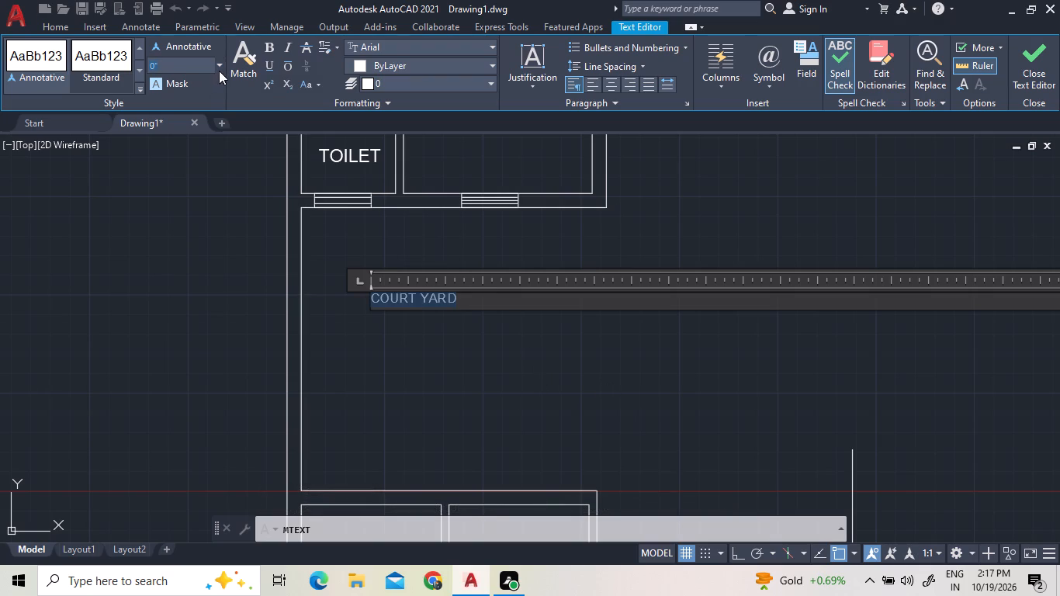
{"action": "left_click", "coordinate": [206, 94]}
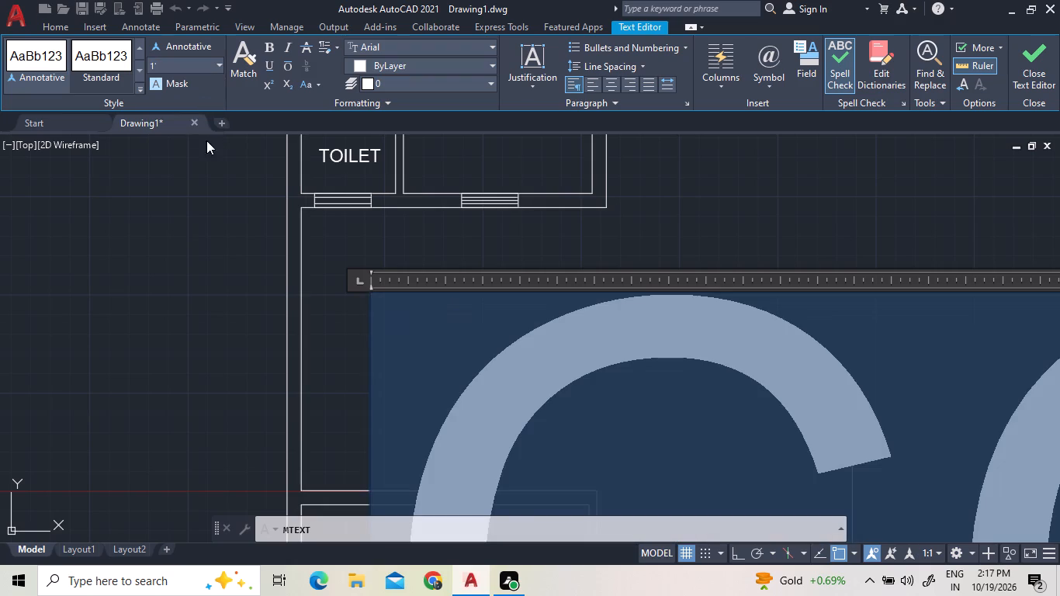
{"action": "left_click", "coordinate": [369, 245]}
{"action": "scroll", "coordinate": [430, 395], "scroll_direction": "down", "scroll_amount": 3}
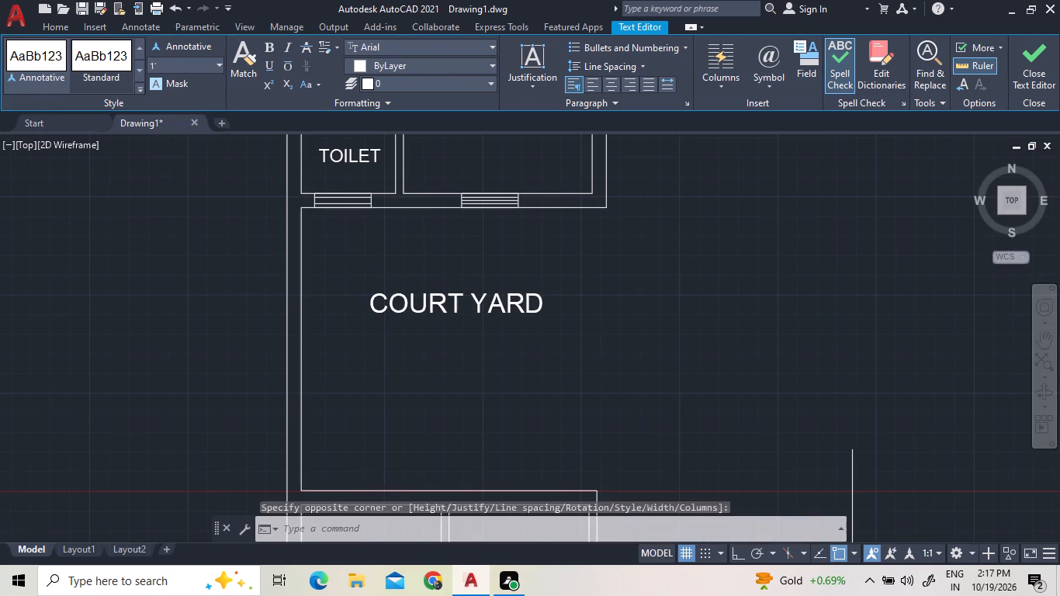
Add the label SHOP 3 at 1' text height inside the western of the two southern rooms.
{"action": "scroll", "coordinate": [486, 416], "scroll_direction": "down", "scroll_amount": 2}
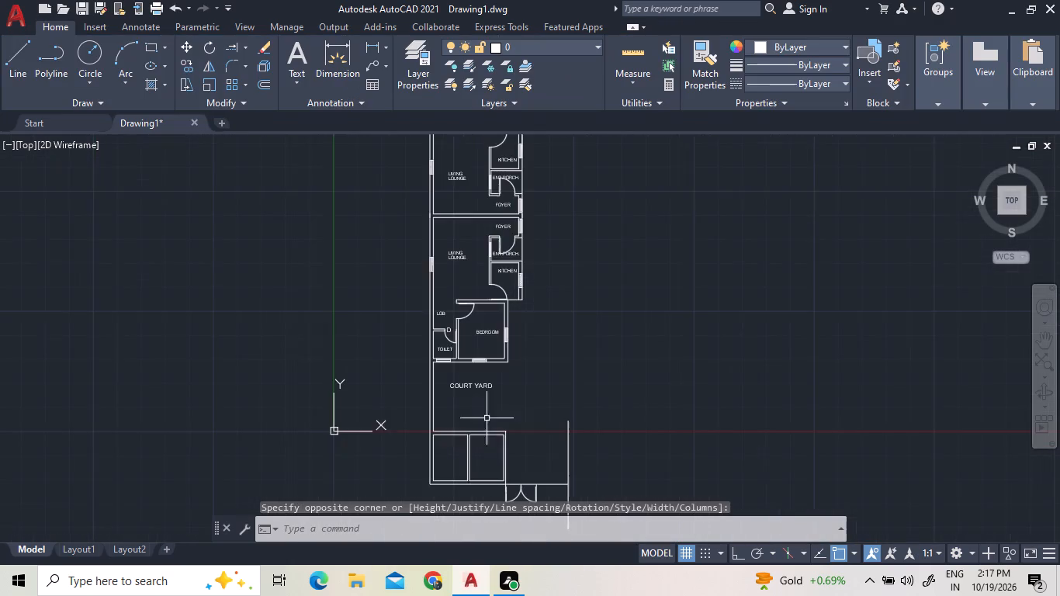
{"action": "scroll", "coordinate": [475, 468], "scroll_direction": "up", "scroll_amount": 3}
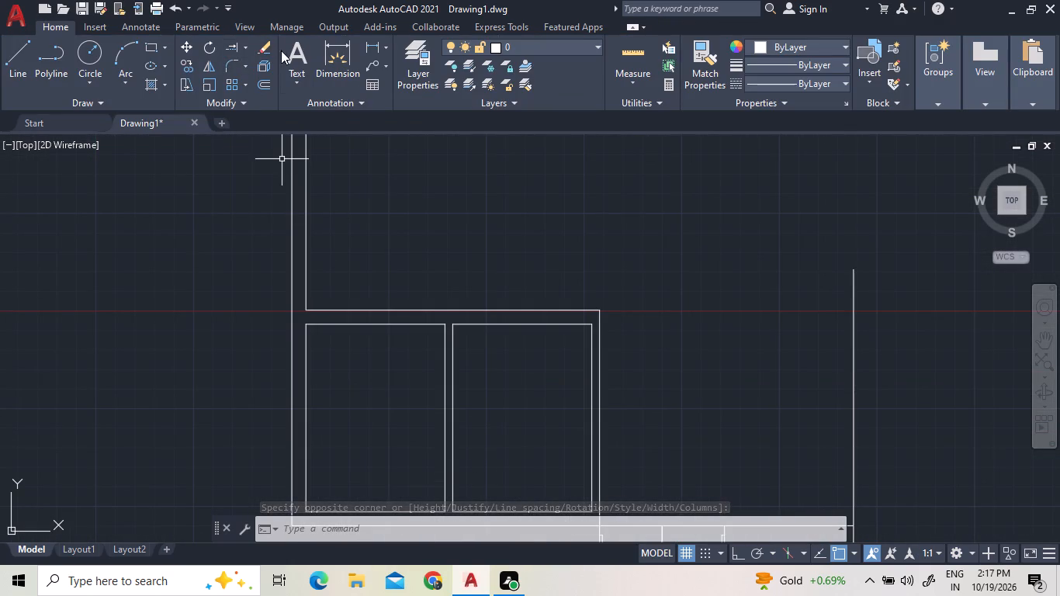
{"action": "left_click", "coordinate": [293, 53]}
{"action": "left_click_drag", "start_coordinate": [338, 372], "coordinate": [338, 382]}
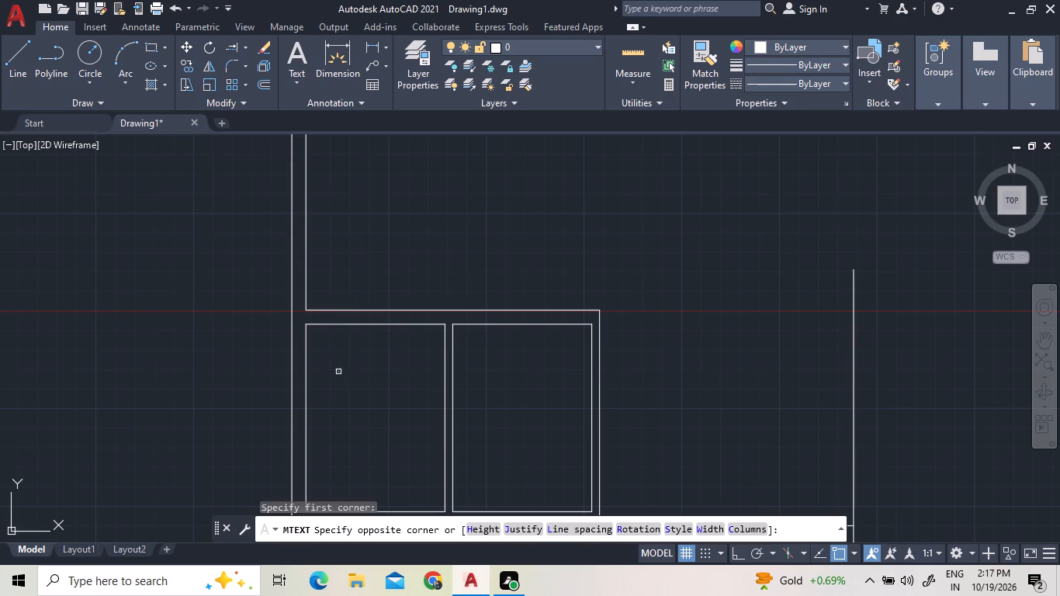
{"action": "left_click", "coordinate": [367, 435]}
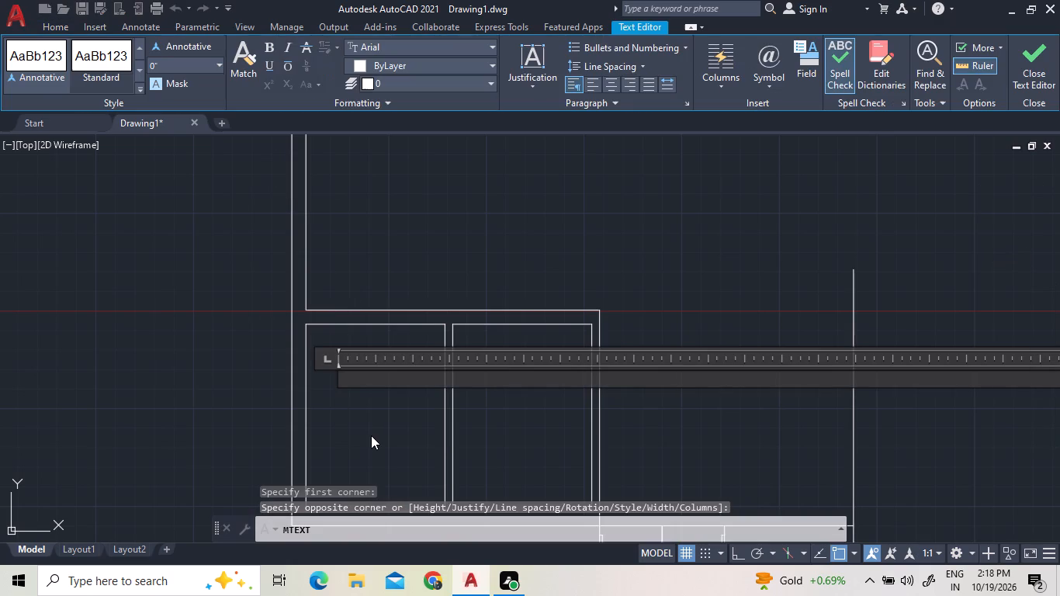
{"action": "key", "text": "s"}
{"action": "type", "text": "HOP"}
{"action": "key", "text": "space"}
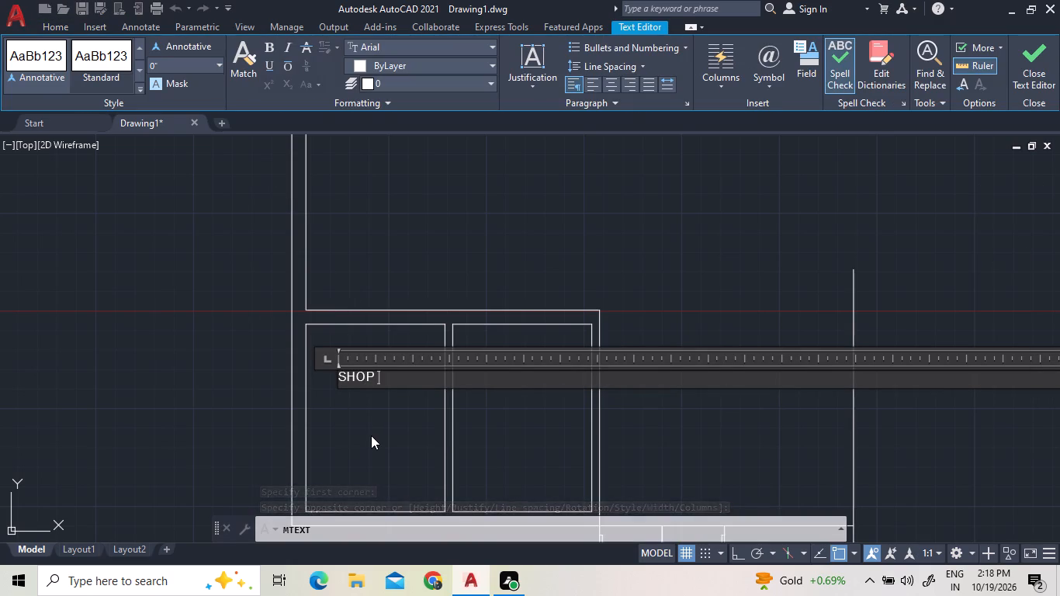
{"action": "key", "text": "3"}
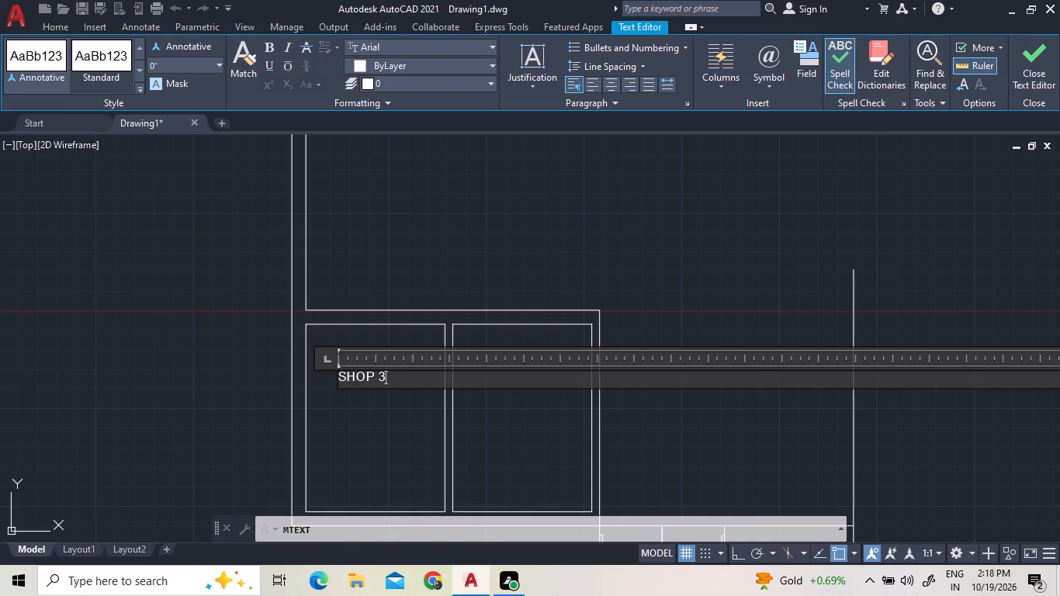
{"action": "double_click", "coordinate": [396, 383]}
{"action": "left_click", "coordinate": [396, 383]}
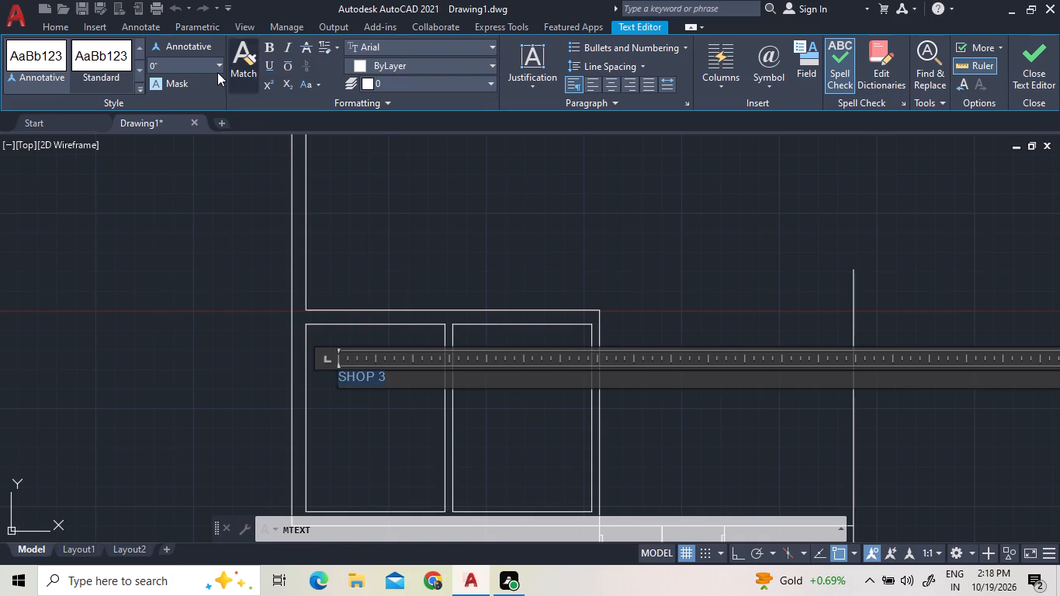
{"action": "left_click", "coordinate": [217, 71]}
{"action": "left_click", "coordinate": [206, 104]}
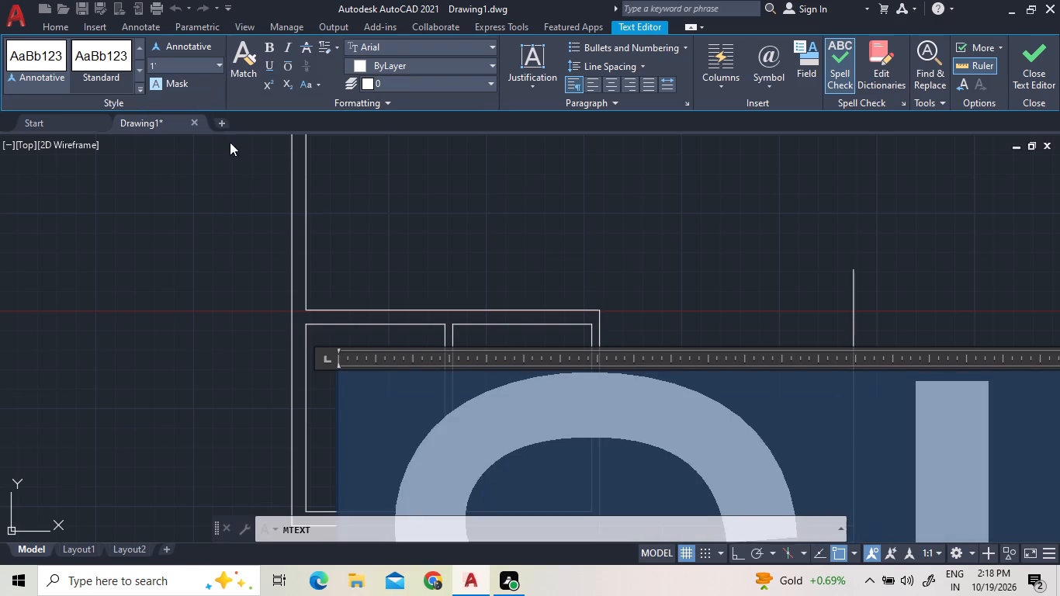
{"action": "left_click", "coordinate": [356, 199]}
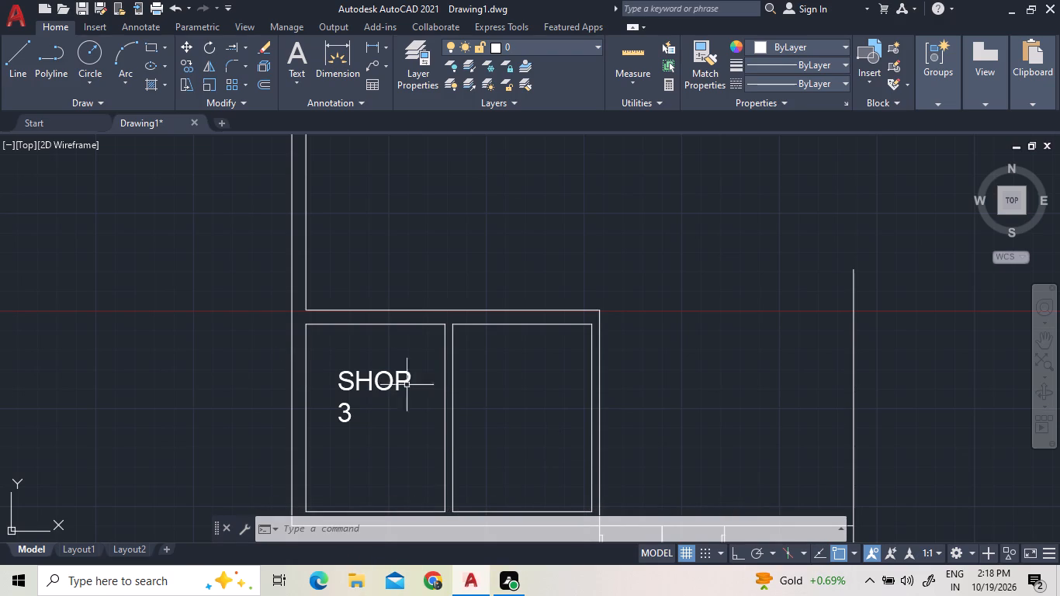
Copy the SHOP 3 label into the eastern shop room and into the open strip east of the shops.
{"action": "left_click", "coordinate": [363, 376]}
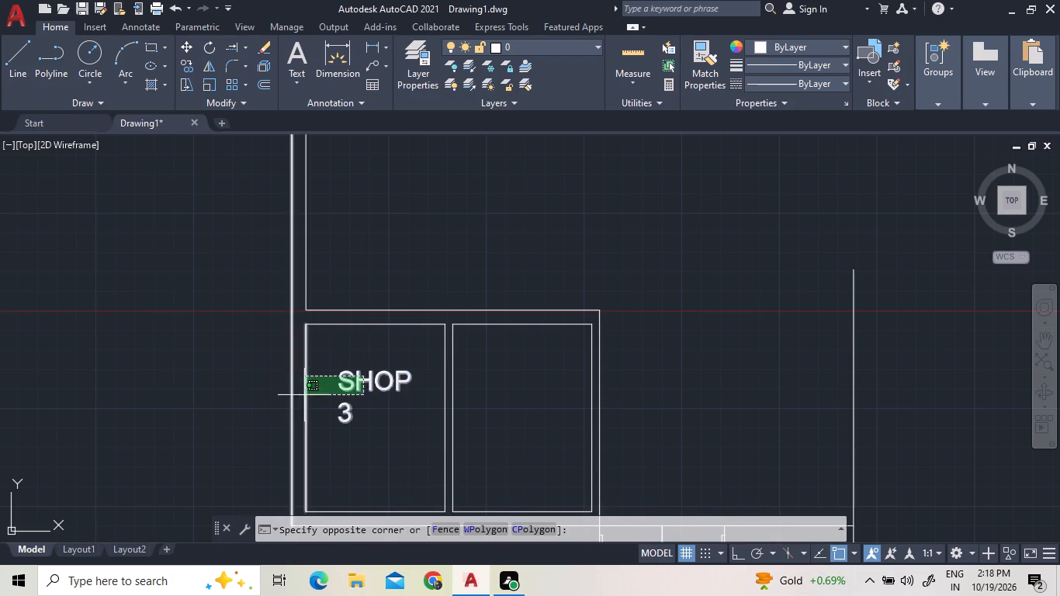
{"action": "left_click", "coordinate": [331, 424]}
{"action": "right_click", "coordinate": [338, 424]}
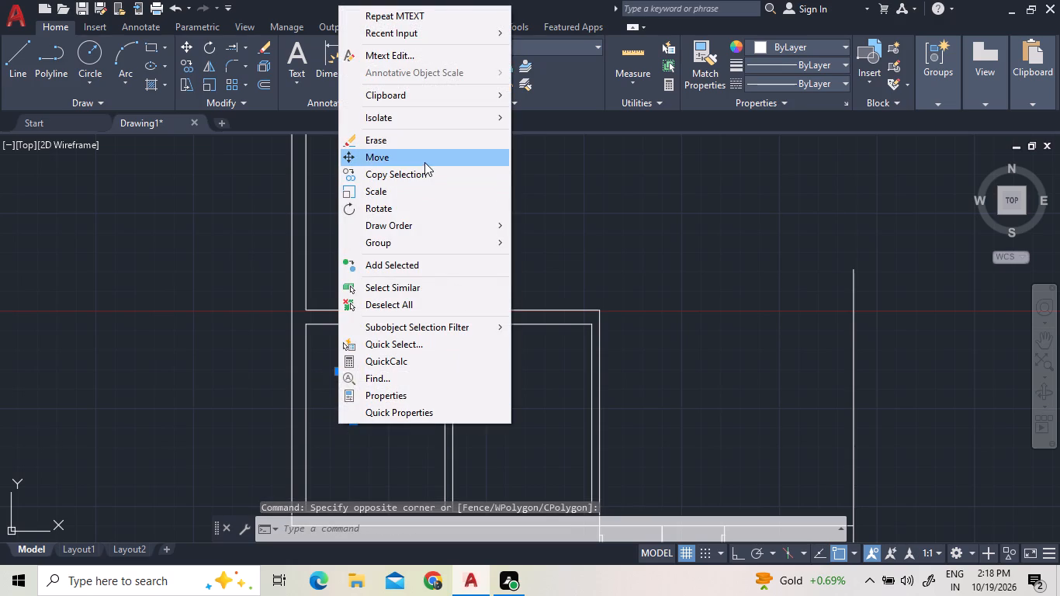
{"action": "left_click", "coordinate": [431, 181]}
{"action": "left_click", "coordinate": [382, 413]}
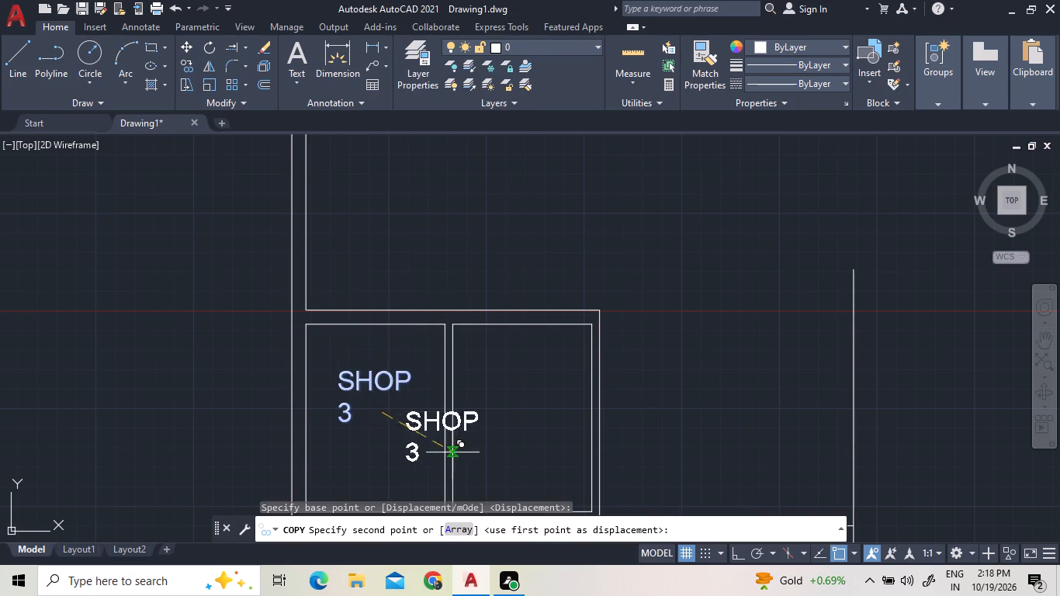
{"action": "left_click", "coordinate": [532, 416]}
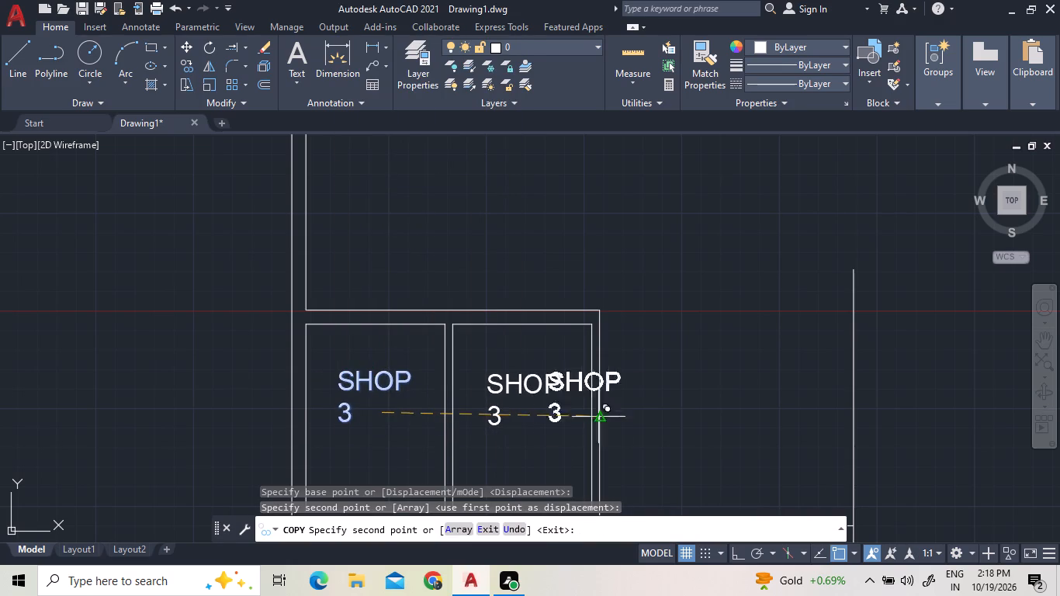
{"action": "left_click", "coordinate": [670, 422]}
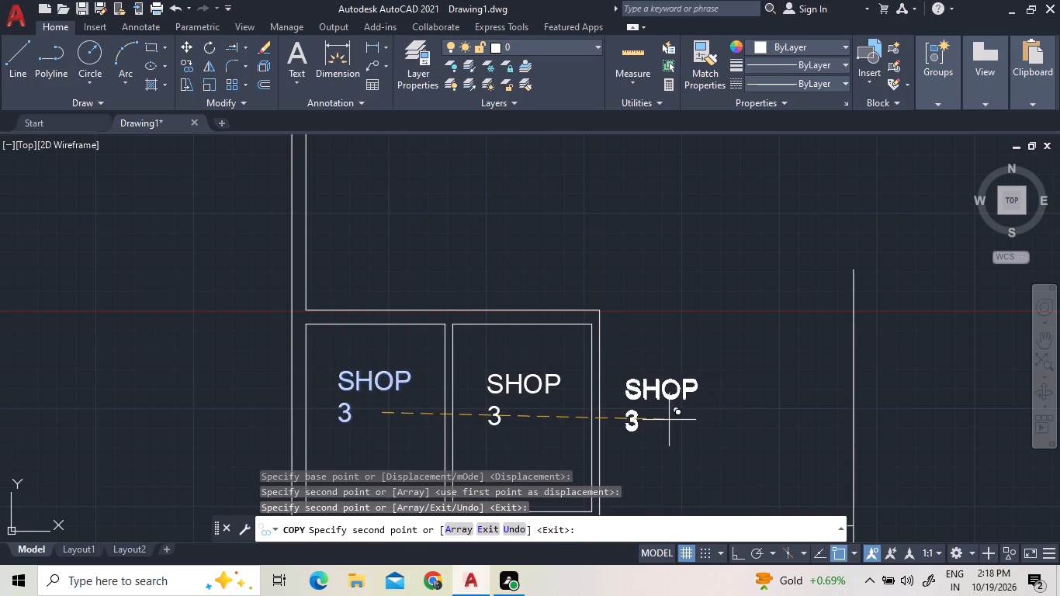
{"action": "key", "text": "Escape"}
Change the copied label in the eastern shop room to SHOP 2.
{"action": "triple_click", "coordinate": [529, 386]}
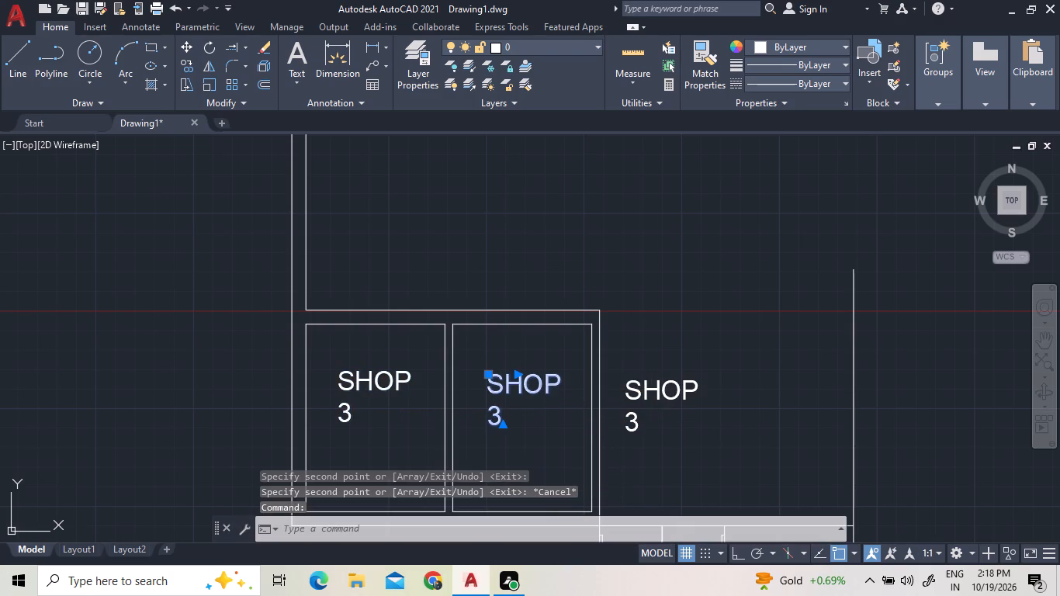
{"action": "left_click", "coordinate": [520, 408]}
{"action": "left_click", "coordinate": [501, 428]}
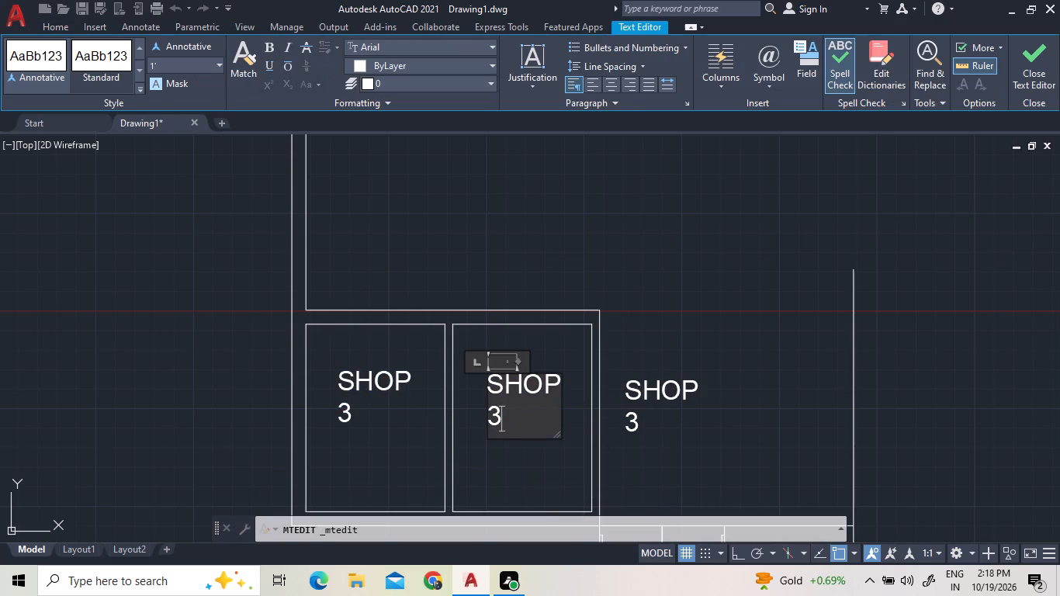
{"action": "key", "text": "BackSpace"}
{"action": "key", "text": "2"}
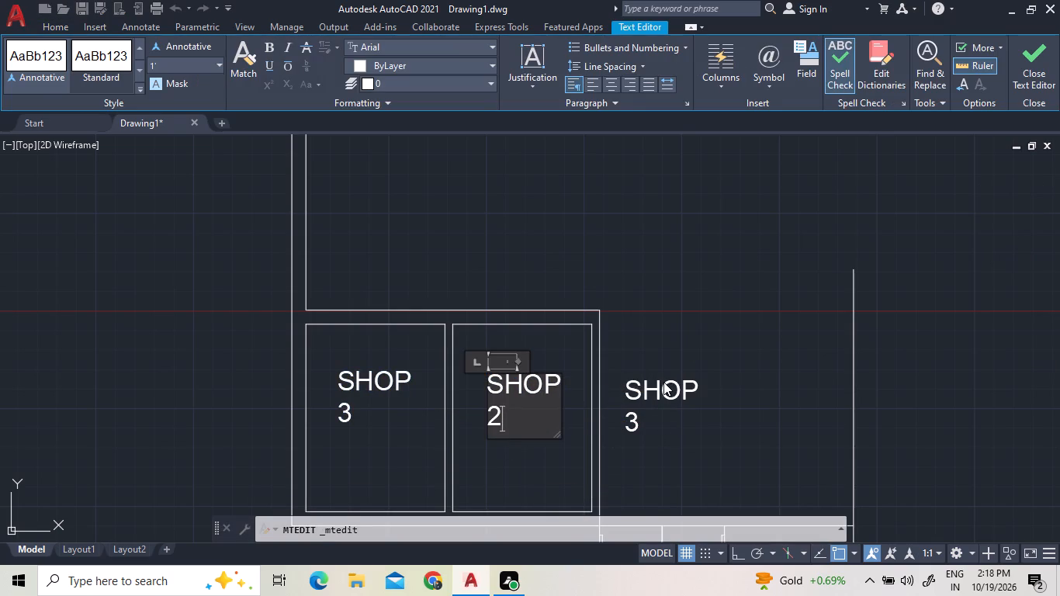
{"action": "triple_click", "coordinate": [663, 382]}
Replace the text of the copied label east of the shops with PASS.
{"action": "left_click", "coordinate": [663, 382]}
{"action": "double_click", "coordinate": [662, 390]}
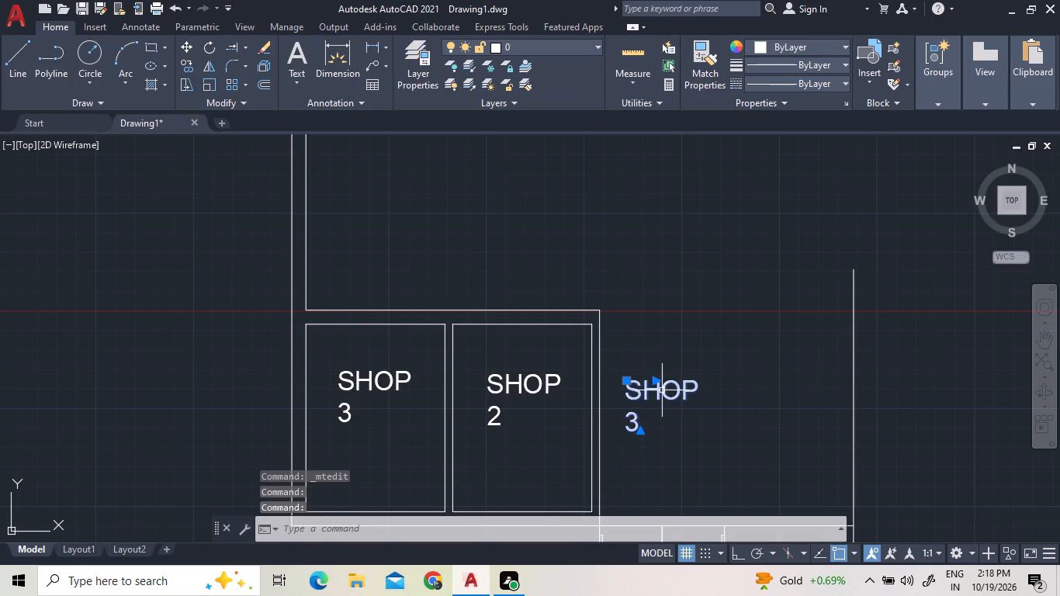
{"action": "left_click", "coordinate": [647, 427]}
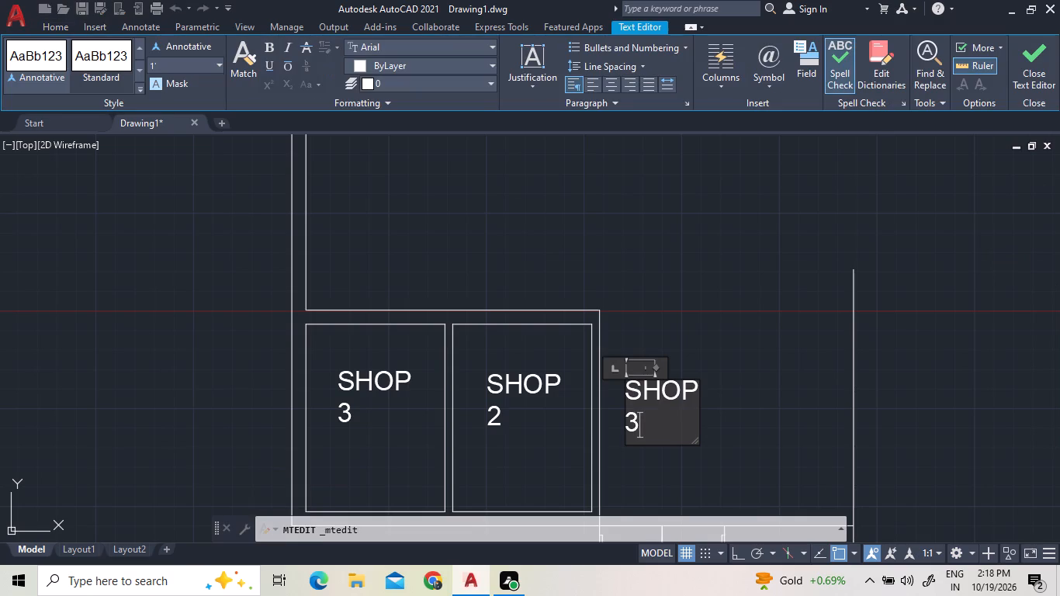
{"action": "key", "text": "BackSpace"}
{"action": "key", "text": "BackSpace"}
{"action": "key", "text": "BackSpace"}
{"action": "key", "text": "BackSpace"}
{"action": "key", "text": "BackSpace"}
{"action": "key", "text": "BackSpace"}
{"action": "key", "text": "BackSpace"}
{"action": "key", "text": "BackSpace"}
{"action": "key", "text": "BackSpace"}
{"action": "key", "text": "BackSpace"}
{"action": "key", "text": "BackSpace"}
{"action": "key", "text": "BackSpace"}
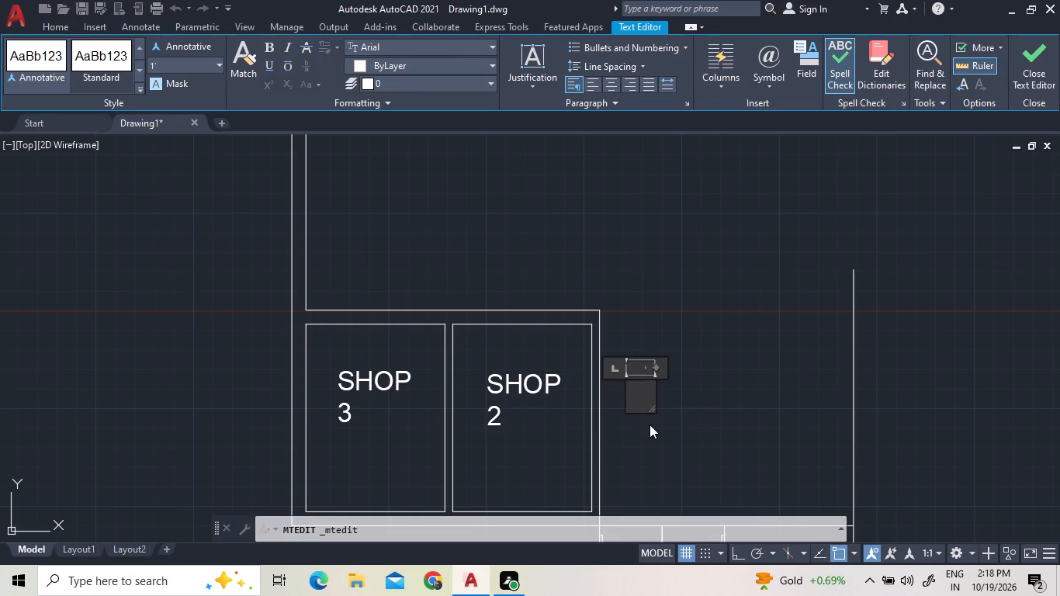
{"action": "key", "text": "p"}
{"action": "key", "text": "a"}
{"action": "type", "text": "SS"}
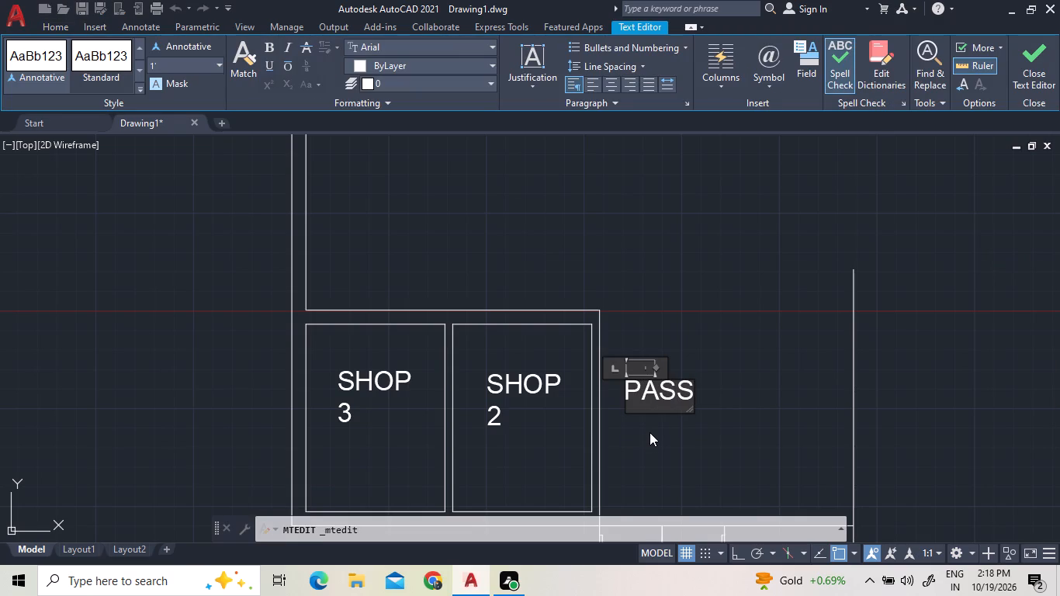
{"action": "left_click", "coordinate": [727, 331]}
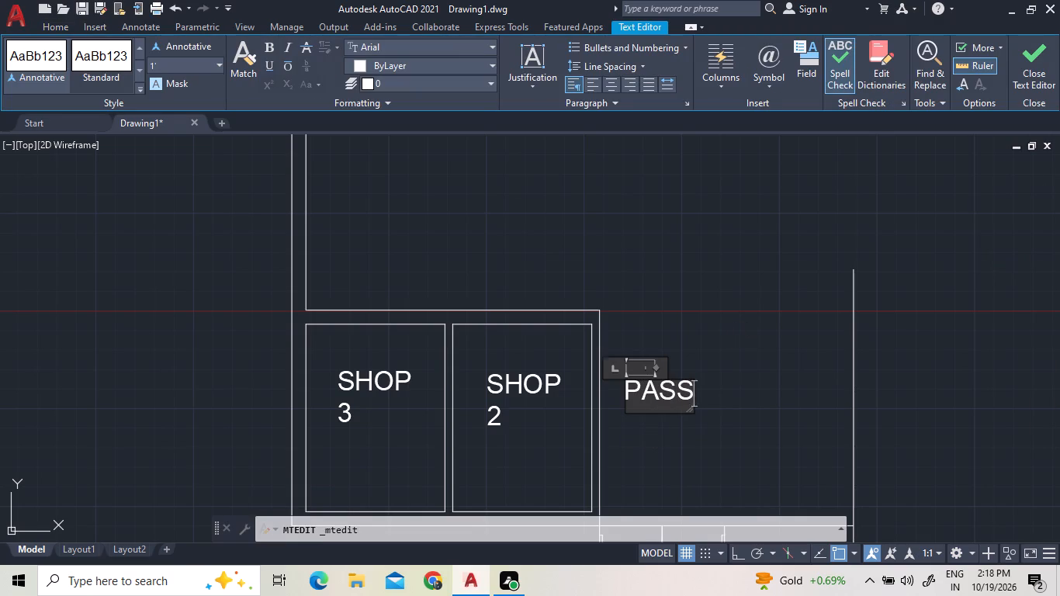
Draw a vertical line with Ortho on from the midpoint of the northern wall's eastward extension down to the south wall line at the double door.
{"action": "scroll", "coordinate": [713, 332], "scroll_direction": "down", "scroll_amount": 2}
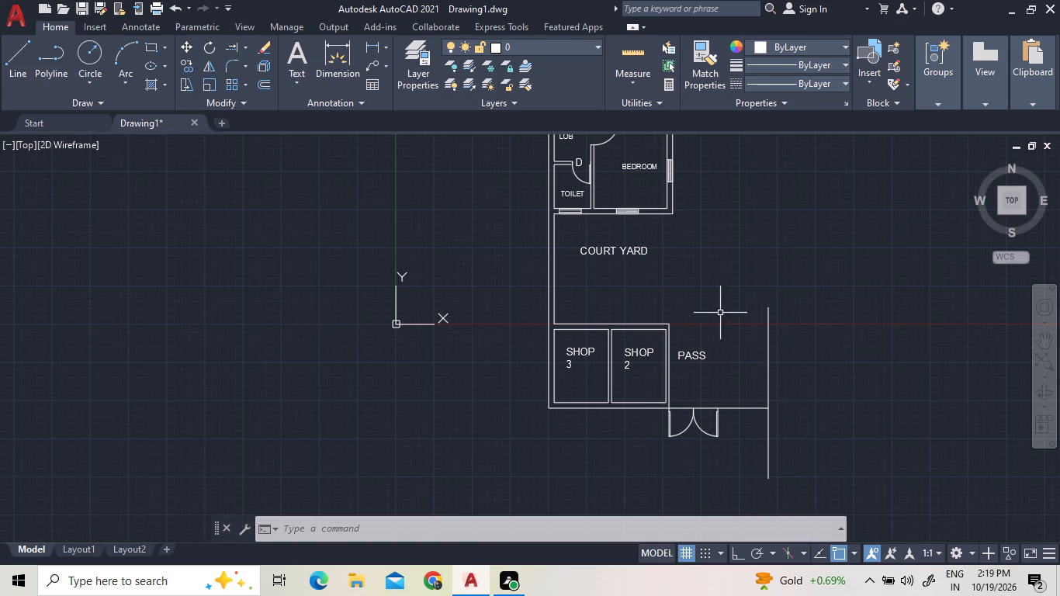
{"action": "scroll", "coordinate": [722, 333], "scroll_direction": "down", "scroll_amount": 3}
{"action": "scroll", "coordinate": [723, 175], "scroll_direction": "up", "scroll_amount": 4}
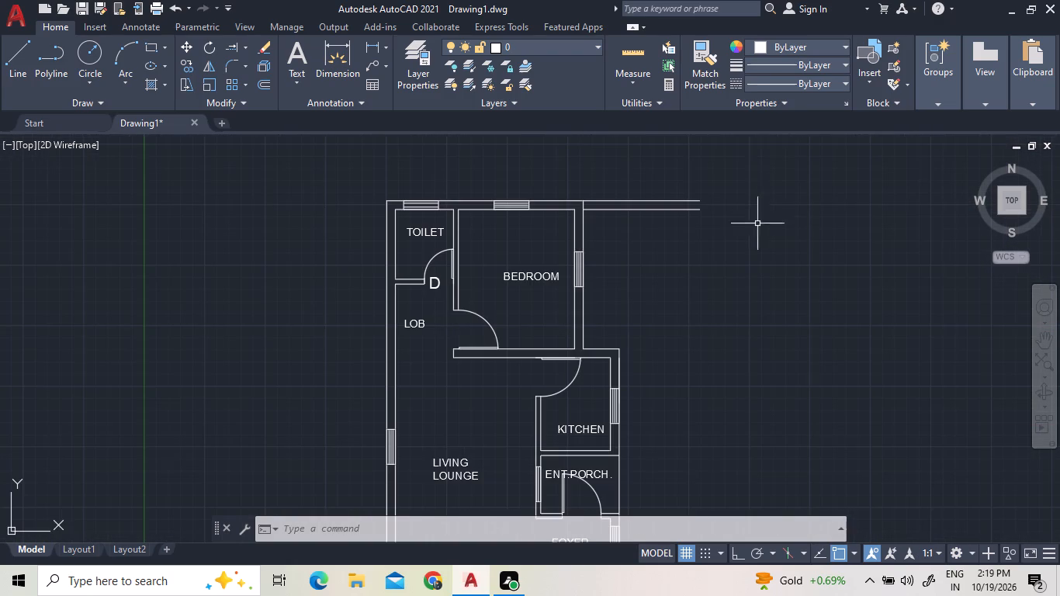
{"action": "left_click", "coordinate": [16, 61]}
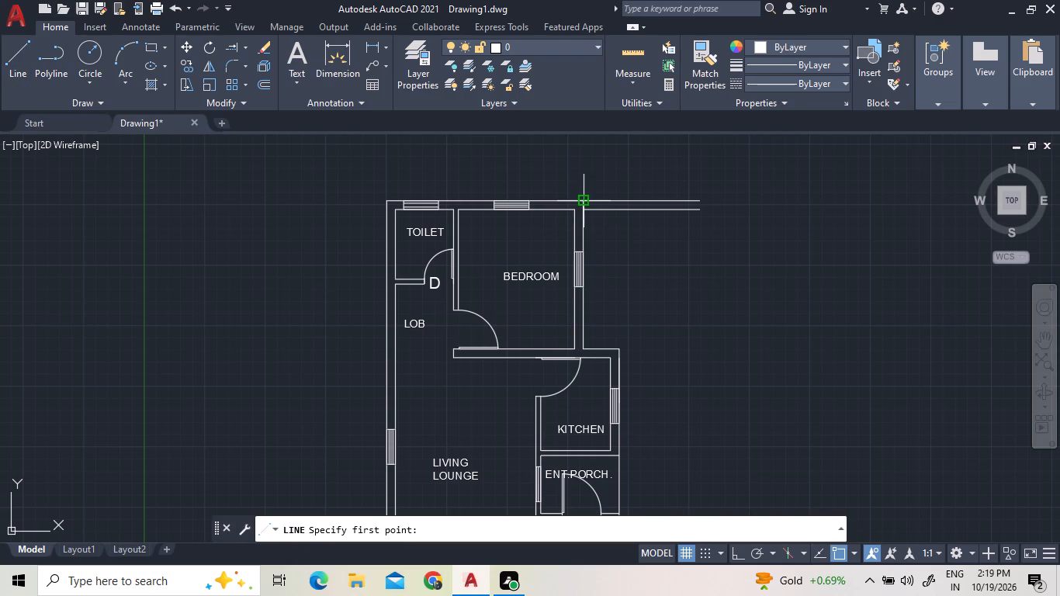
{"action": "left_click", "coordinate": [642, 199]}
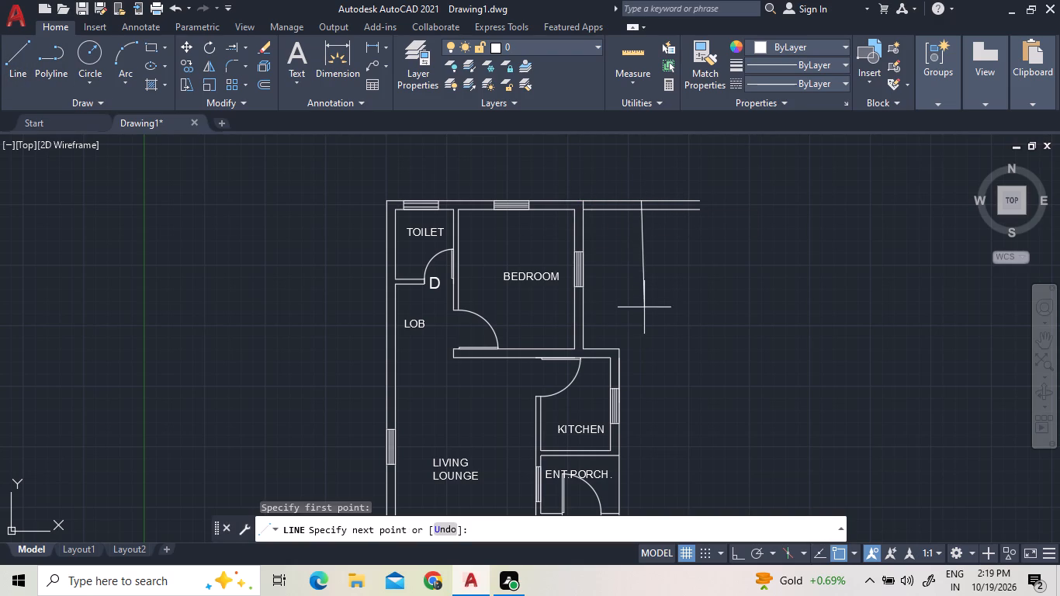
{"action": "key", "text": "F8"}
{"action": "scroll", "coordinate": [636, 355], "scroll_direction": "down", "scroll_amount": 3}
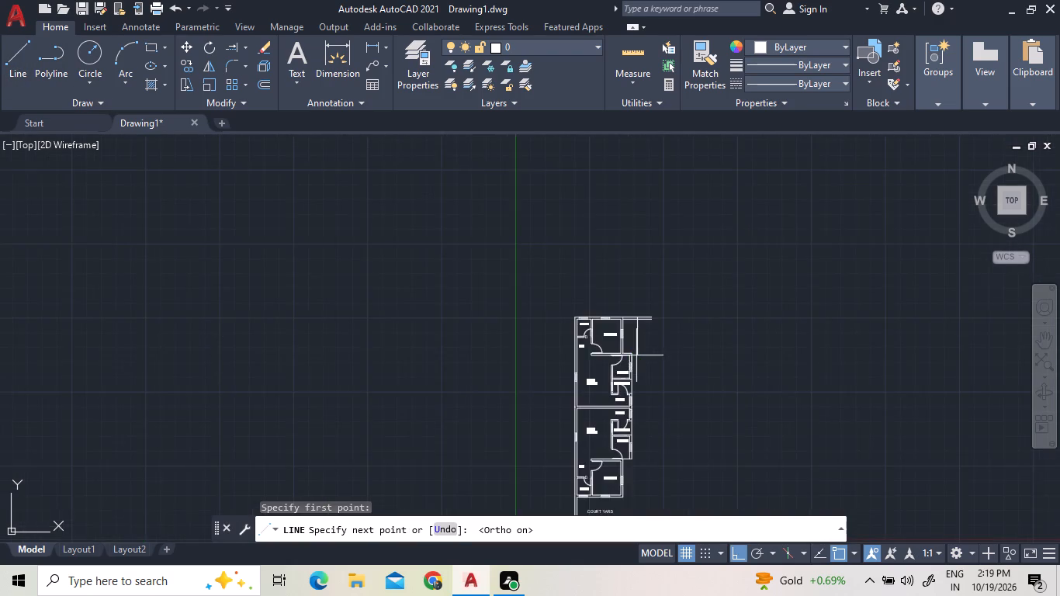
{"action": "scroll", "coordinate": [636, 356], "scroll_direction": "down", "scroll_amount": 2}
{"action": "scroll", "coordinate": [636, 444], "scroll_direction": "up", "scroll_amount": 6}
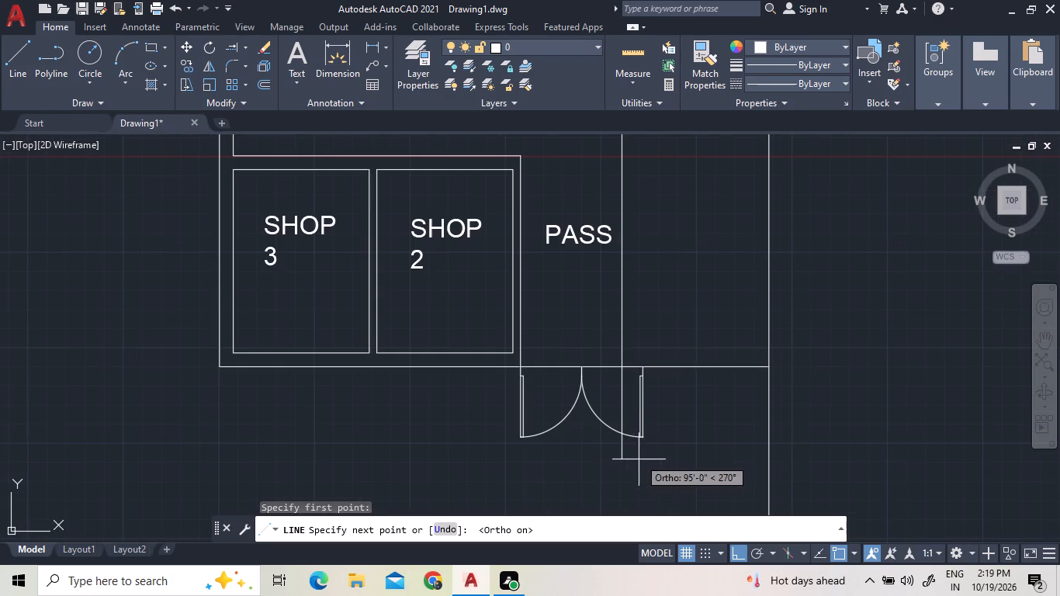
{"action": "left_click", "coordinate": [622, 364]}
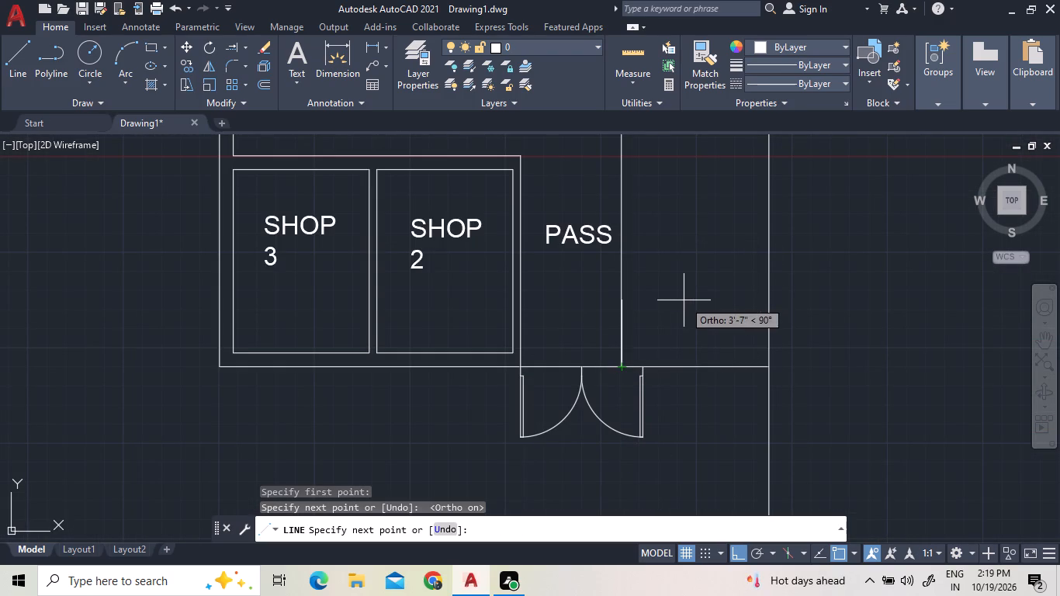
{"action": "key", "text": "Escape"}
Delete the old vertical boundary line at the far east end of the south wall line.
{"action": "left_click", "coordinate": [818, 317]}
{"action": "left_click", "coordinate": [758, 258]}
{"action": "key", "text": "Delete"}
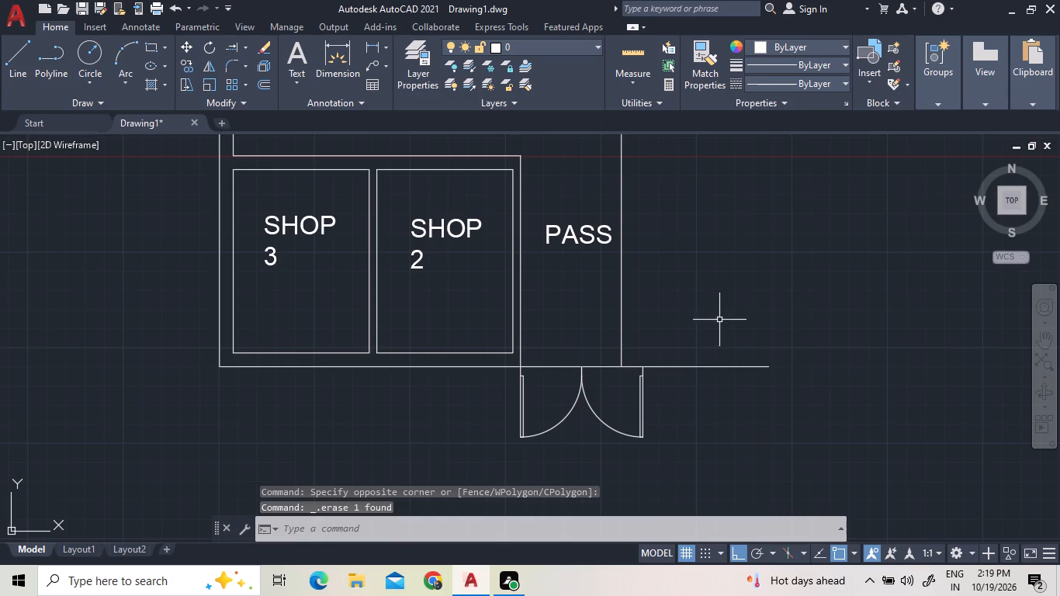
Trim the overhanging south wall line east of the double door back to the door's east frame.
{"action": "key", "text": "t"}
{"action": "key", "text": "r"}
{"action": "key", "text": "space"}
{"action": "key", "text": "space"}
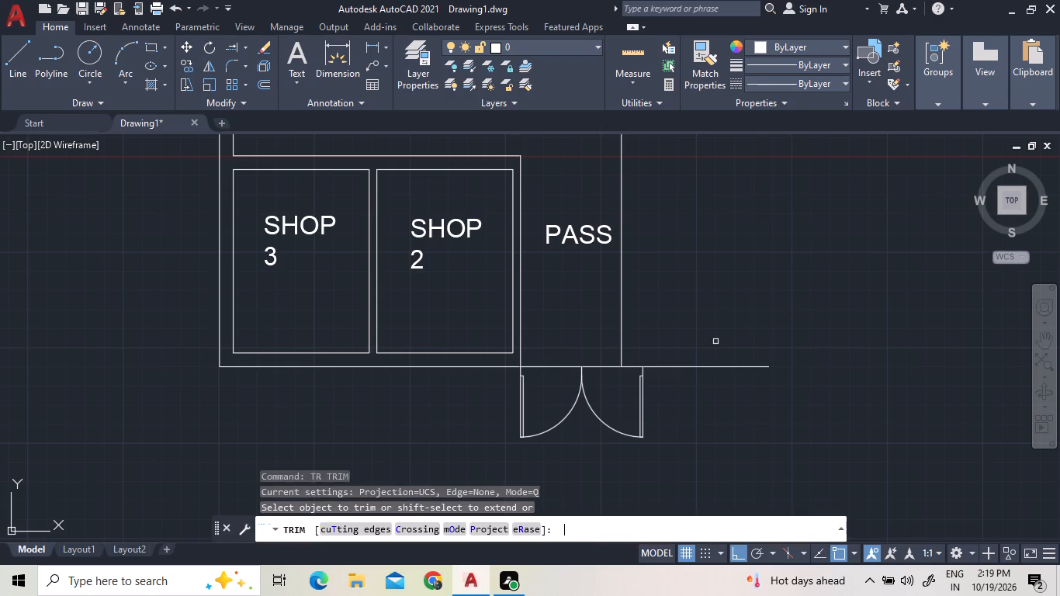
{"action": "left_click", "coordinate": [691, 366]}
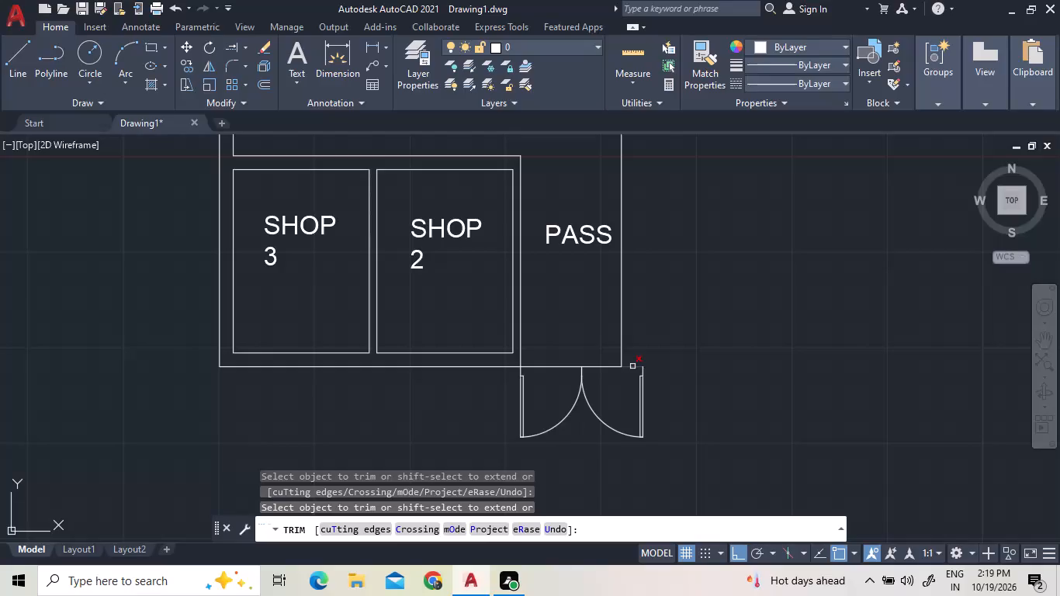
{"action": "right_click", "coordinate": [683, 352]}
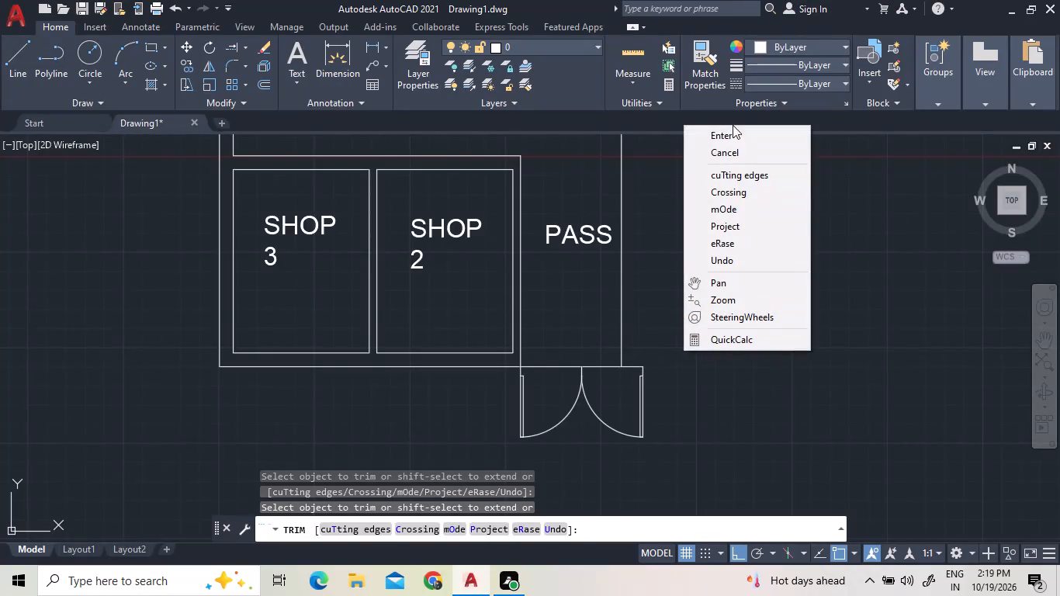
{"action": "left_click", "coordinate": [712, 141]}
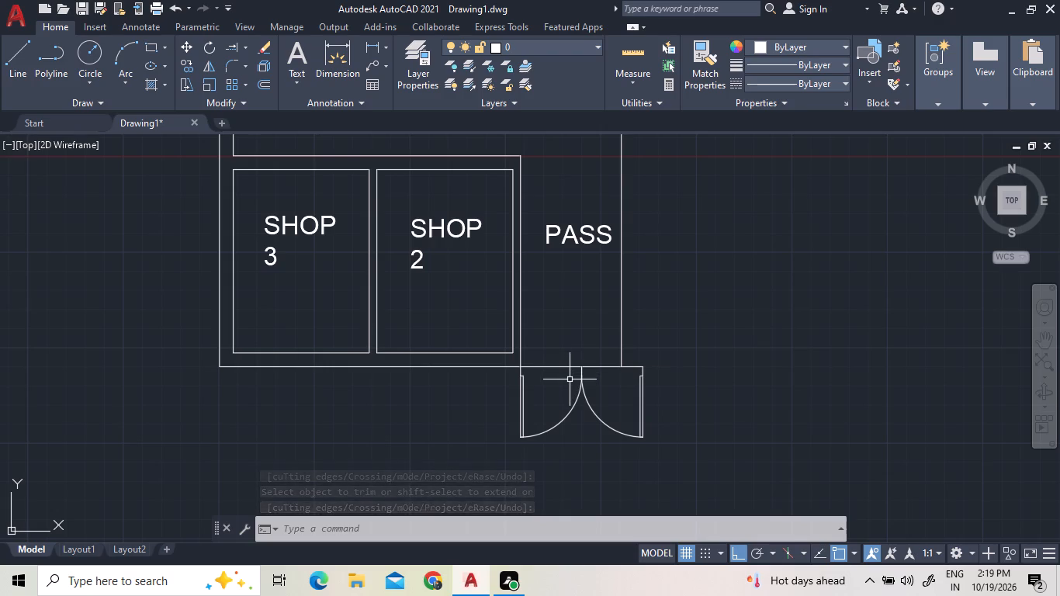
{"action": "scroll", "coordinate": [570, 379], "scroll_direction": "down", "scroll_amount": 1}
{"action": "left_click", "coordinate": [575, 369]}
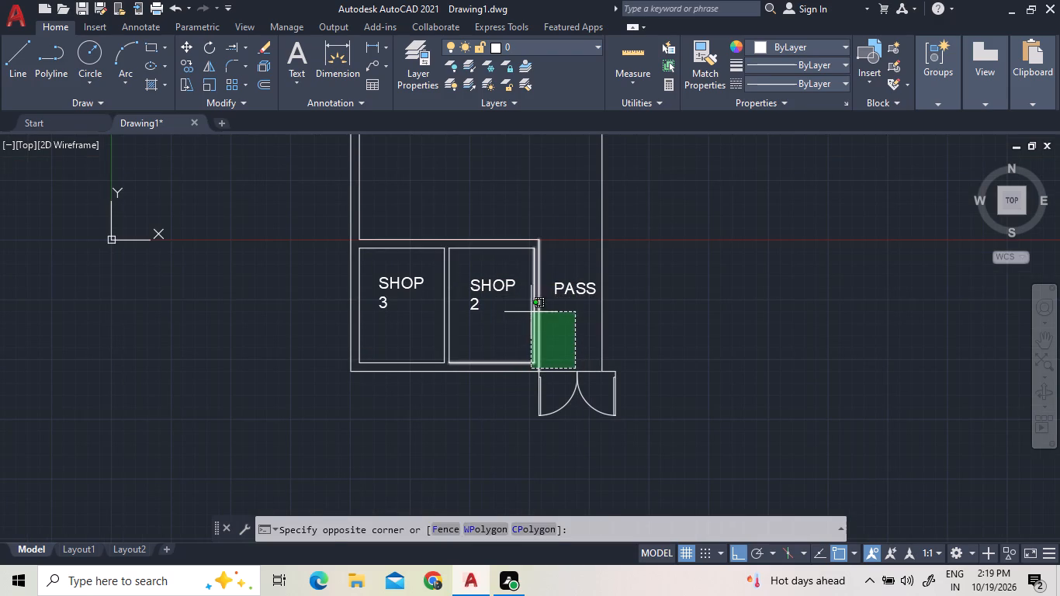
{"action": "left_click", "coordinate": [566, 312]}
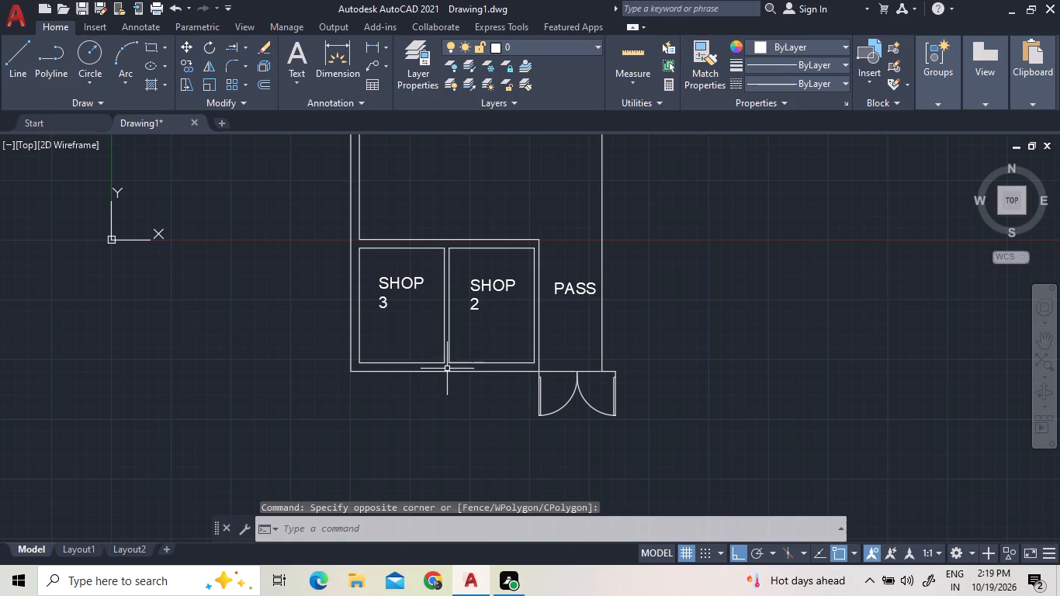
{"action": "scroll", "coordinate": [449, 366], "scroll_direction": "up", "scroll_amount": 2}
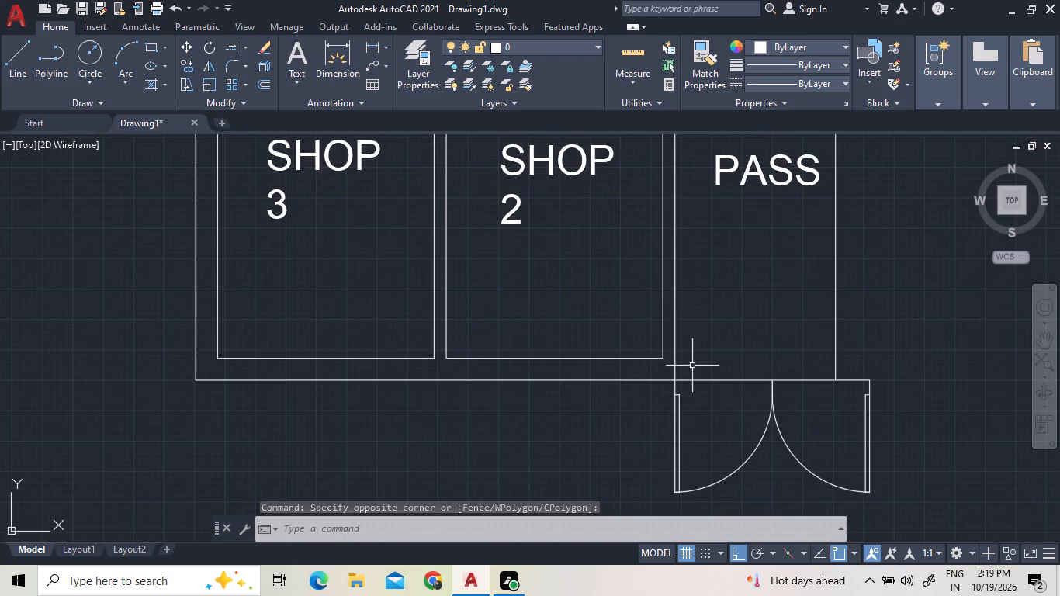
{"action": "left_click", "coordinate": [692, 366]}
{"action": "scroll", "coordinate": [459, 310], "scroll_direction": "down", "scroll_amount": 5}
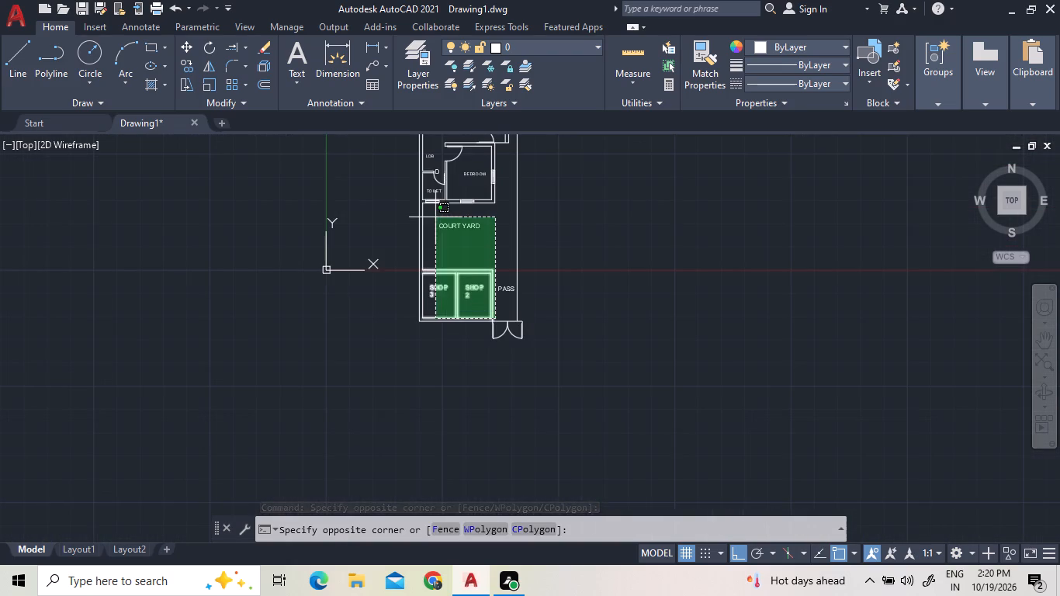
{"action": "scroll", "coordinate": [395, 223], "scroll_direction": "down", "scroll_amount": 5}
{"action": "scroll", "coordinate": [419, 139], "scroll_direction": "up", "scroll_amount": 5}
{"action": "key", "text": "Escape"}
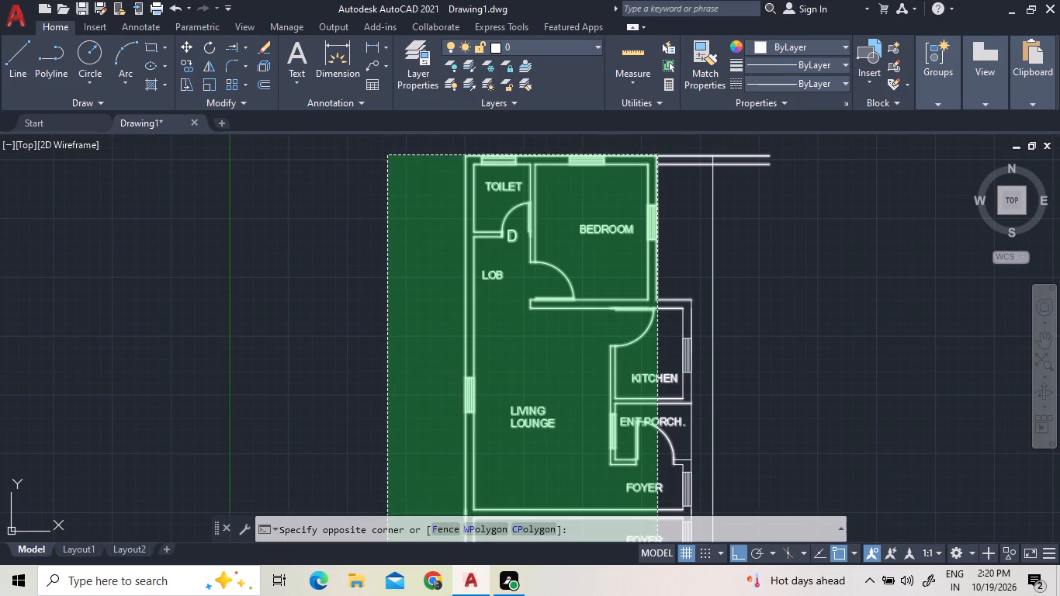
Copy the D label from the northern toilet door to the bedroom, kitchen and entrance porch doors of the northern unit, with Ortho off.
{"action": "left_click", "coordinate": [514, 236]}
{"action": "right_click", "coordinate": [514, 236]}
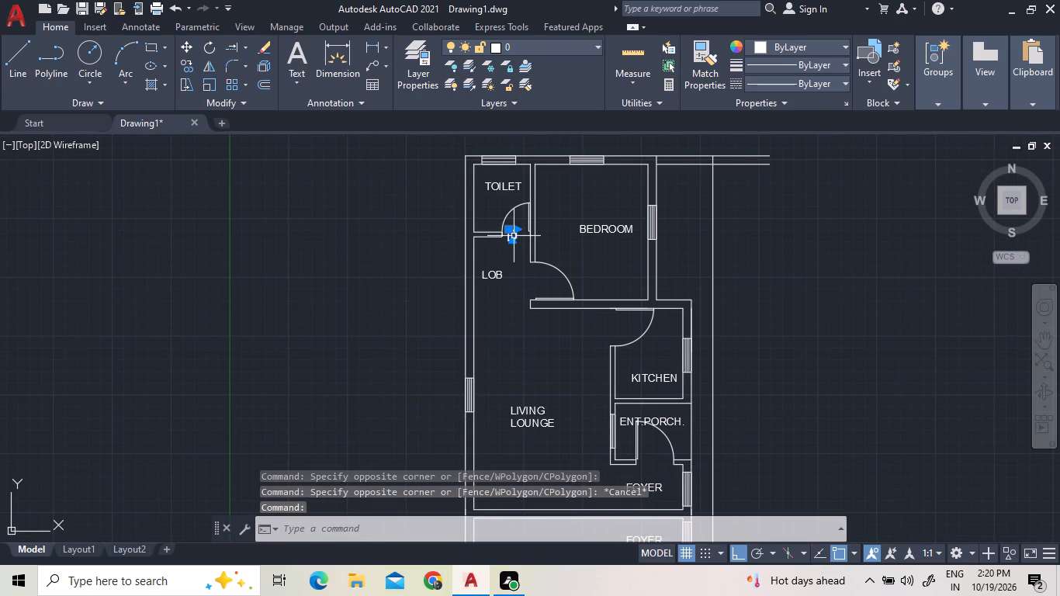
{"action": "left_click", "coordinate": [572, 313]}
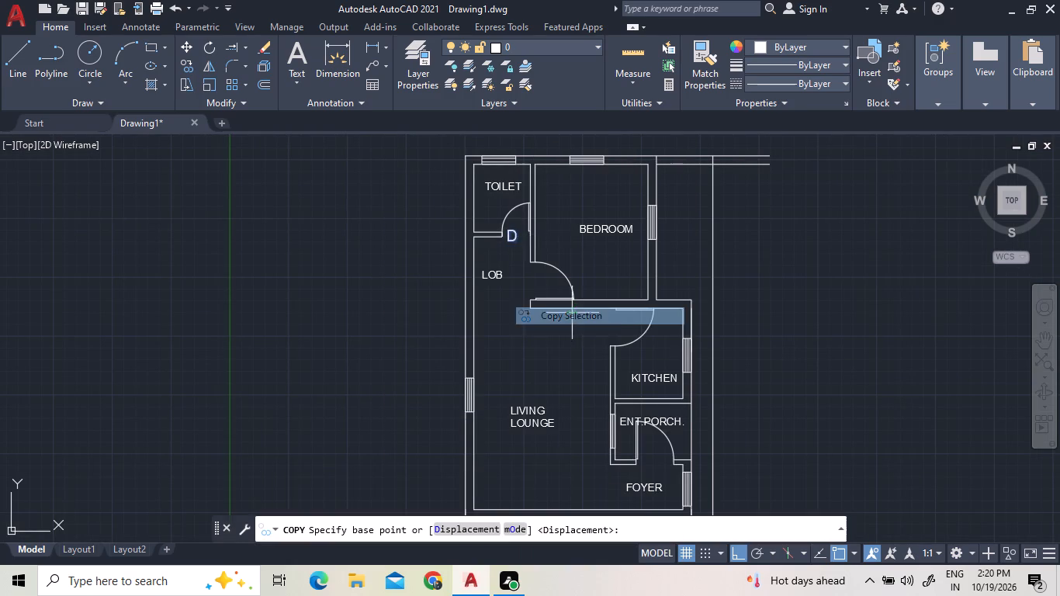
{"action": "left_click_drag", "start_coordinate": [517, 234], "coordinate": [518, 243]}
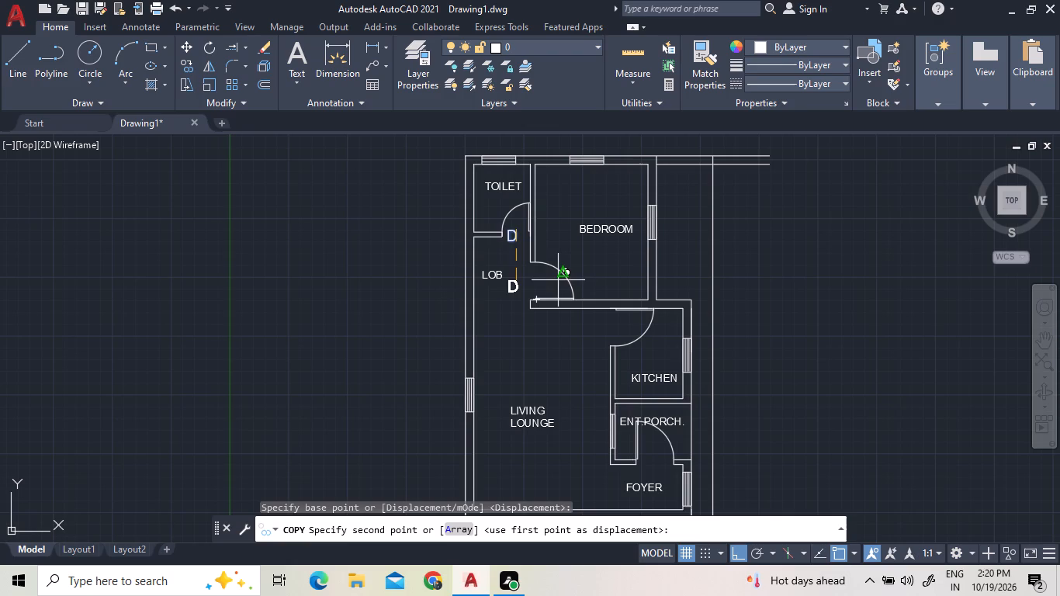
{"action": "key", "text": "F8"}
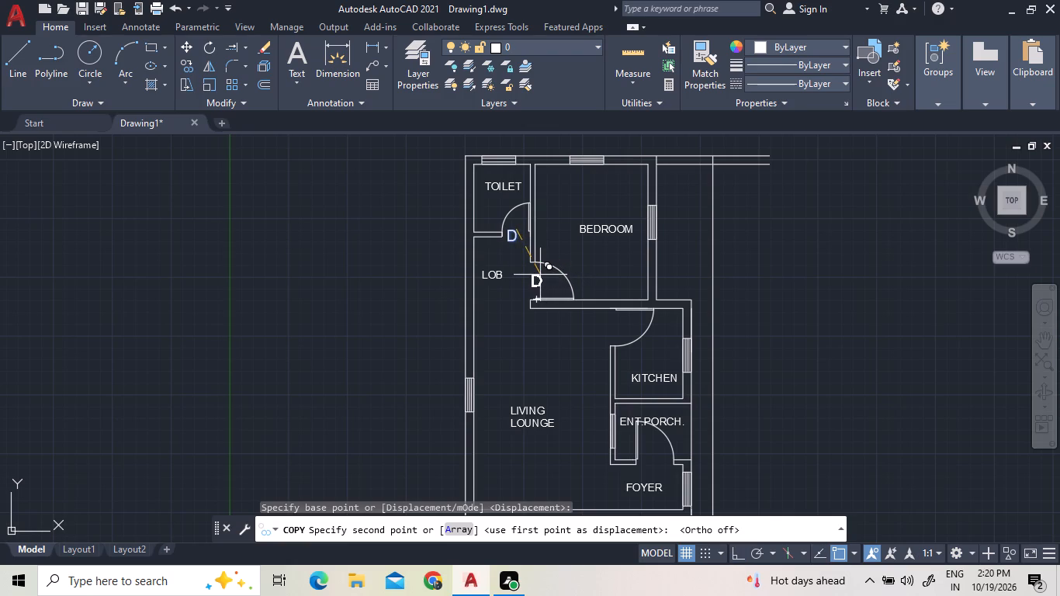
{"action": "left_click", "coordinate": [540, 275]}
{"action": "left_click", "coordinate": [619, 321]}
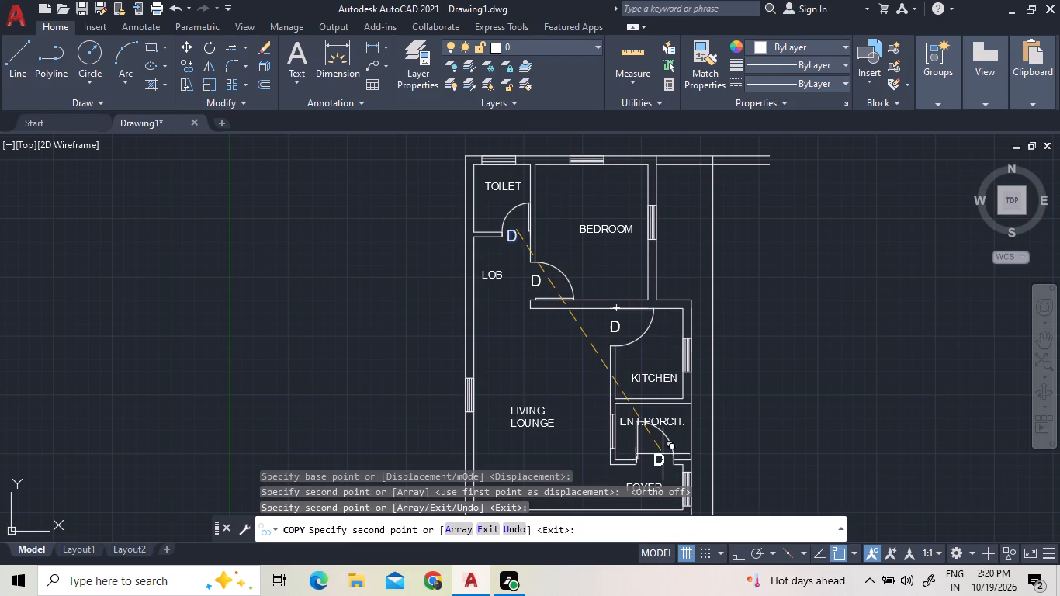
{"action": "left_click", "coordinate": [660, 456]}
Place further copies of the D label at the entrance porch, kitchen and bedroom doors of the southern unit, then finish copying.
{"action": "scroll", "coordinate": [598, 239], "scroll_direction": "down", "scroll_amount": 1}
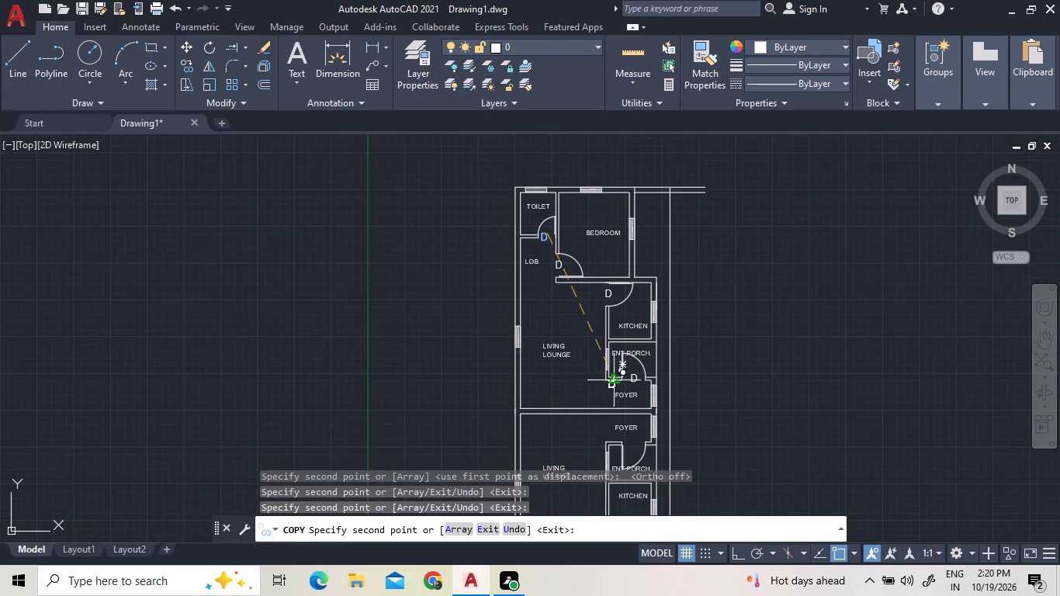
{"action": "left_click", "coordinate": [639, 437]}
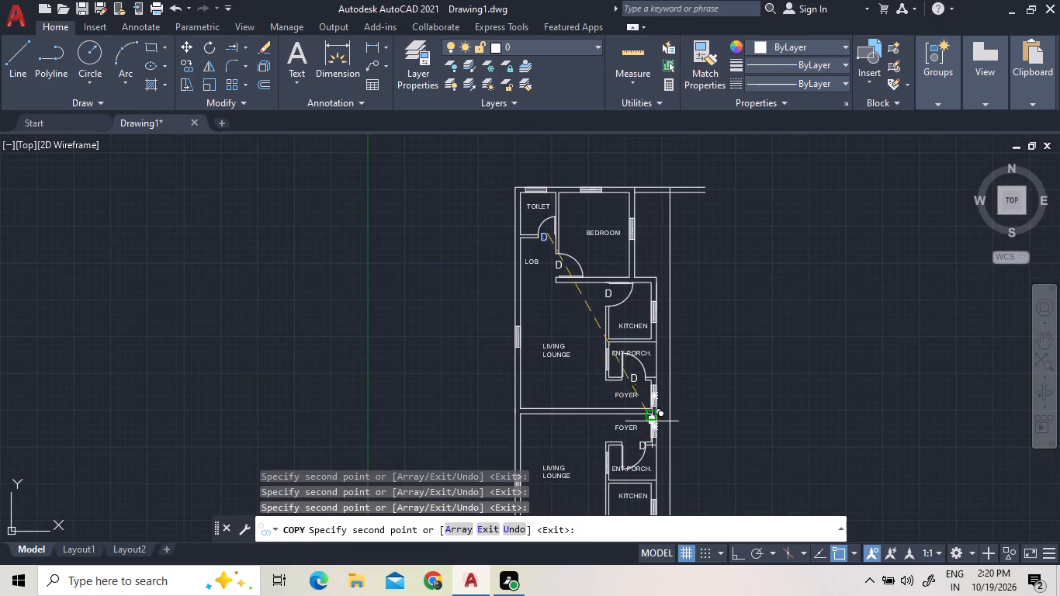
{"action": "scroll", "coordinate": [655, 405], "scroll_direction": "down", "scroll_amount": 4}
{"action": "scroll", "coordinate": [636, 445], "scroll_direction": "up", "scroll_amount": 4}
{"action": "scroll", "coordinate": [702, 436], "scroll_direction": "up", "scroll_amount": 1}
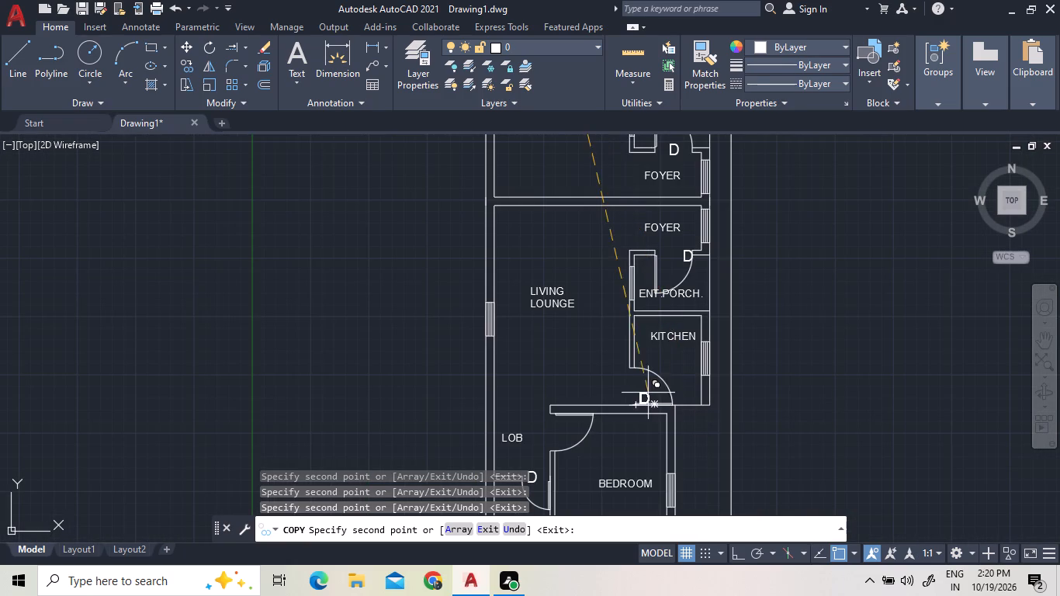
{"action": "left_click", "coordinate": [635, 378]}
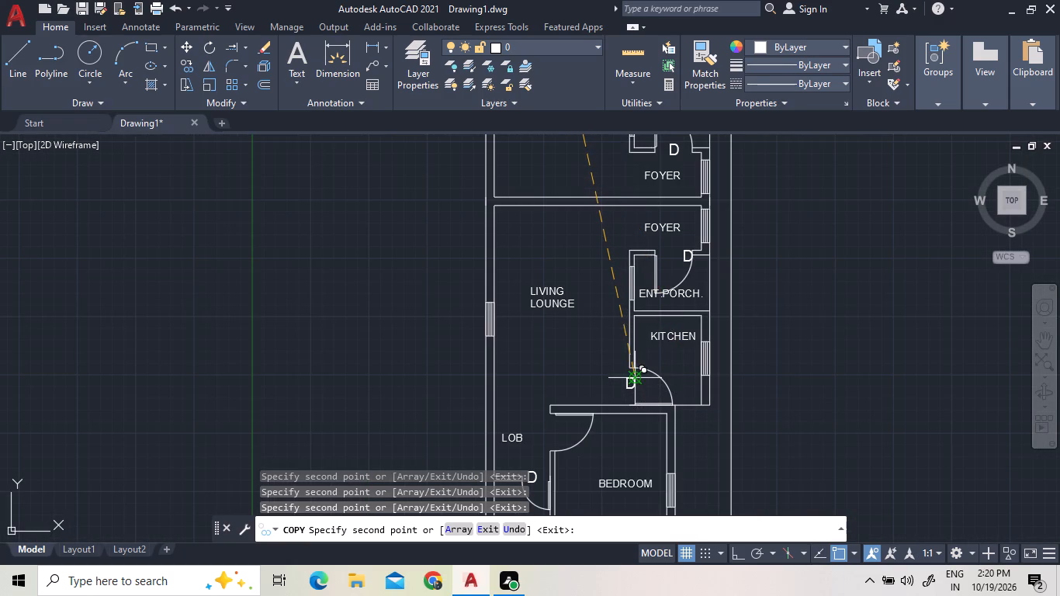
{"action": "left_click", "coordinate": [562, 428]}
{"action": "scroll", "coordinate": [577, 401], "scroll_direction": "down", "scroll_amount": 2}
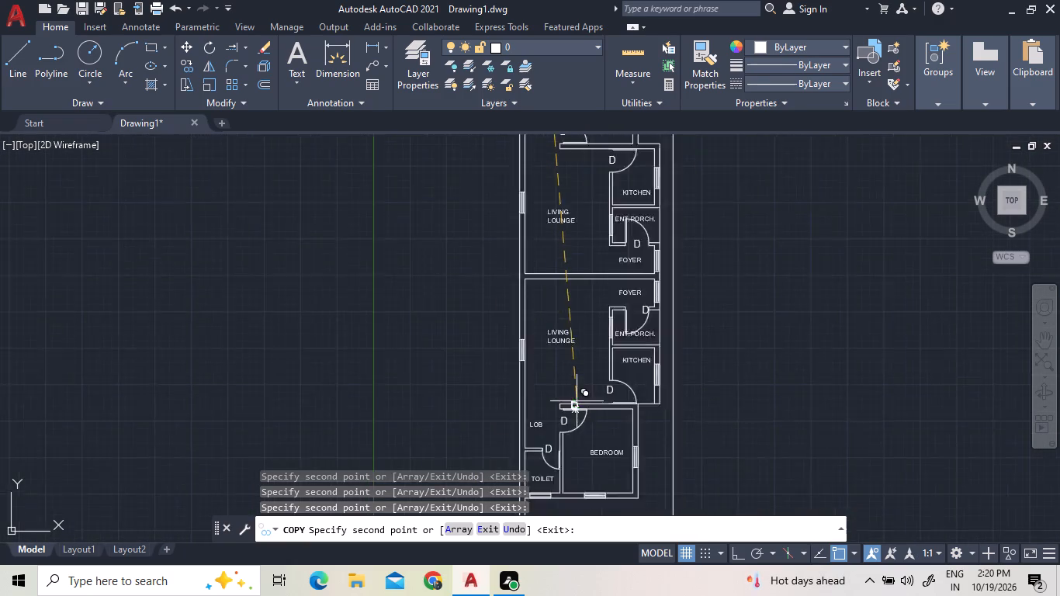
{"action": "scroll", "coordinate": [577, 401], "scroll_direction": "down", "scroll_amount": 1}
{"action": "scroll", "coordinate": [586, 484], "scroll_direction": "up", "scroll_amount": 3}
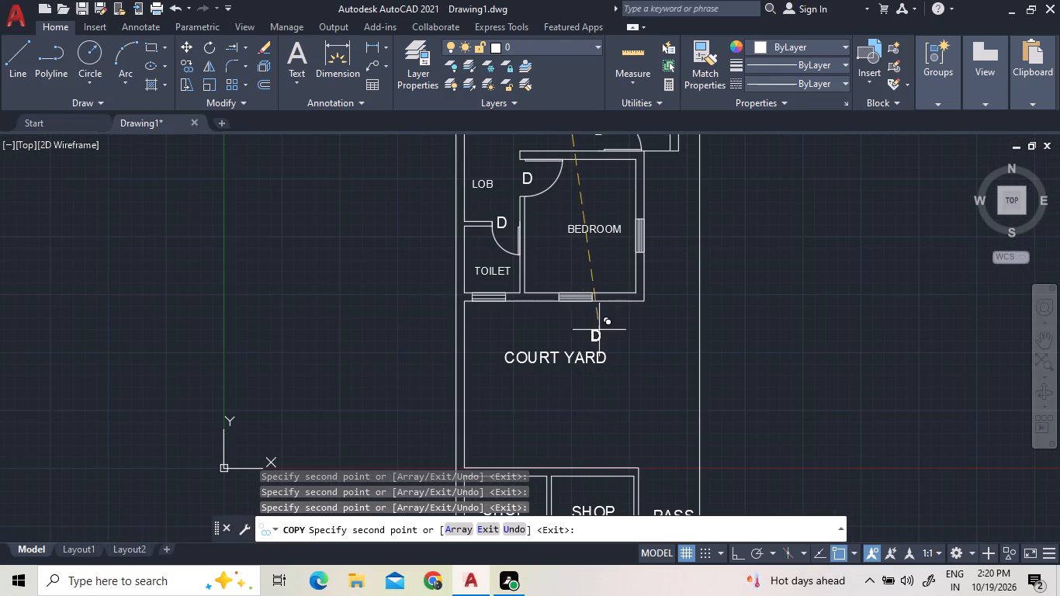
{"action": "scroll", "coordinate": [561, 323], "scroll_direction": "down", "scroll_amount": 2}
{"action": "scroll", "coordinate": [579, 451], "scroll_direction": "up", "scroll_amount": 1}
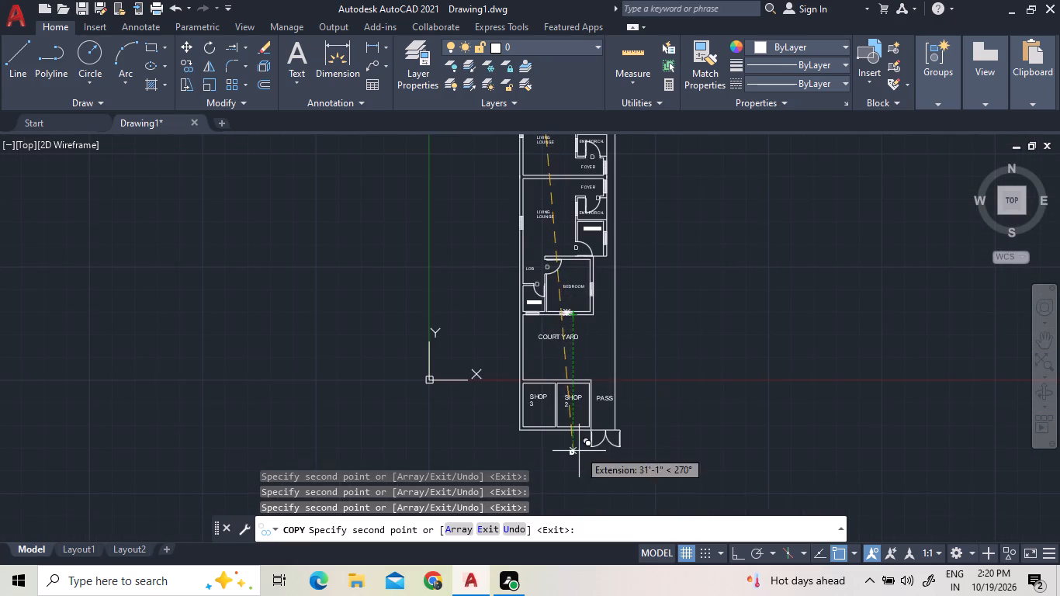
{"action": "scroll", "coordinate": [578, 452], "scroll_direction": "up", "scroll_amount": 1}
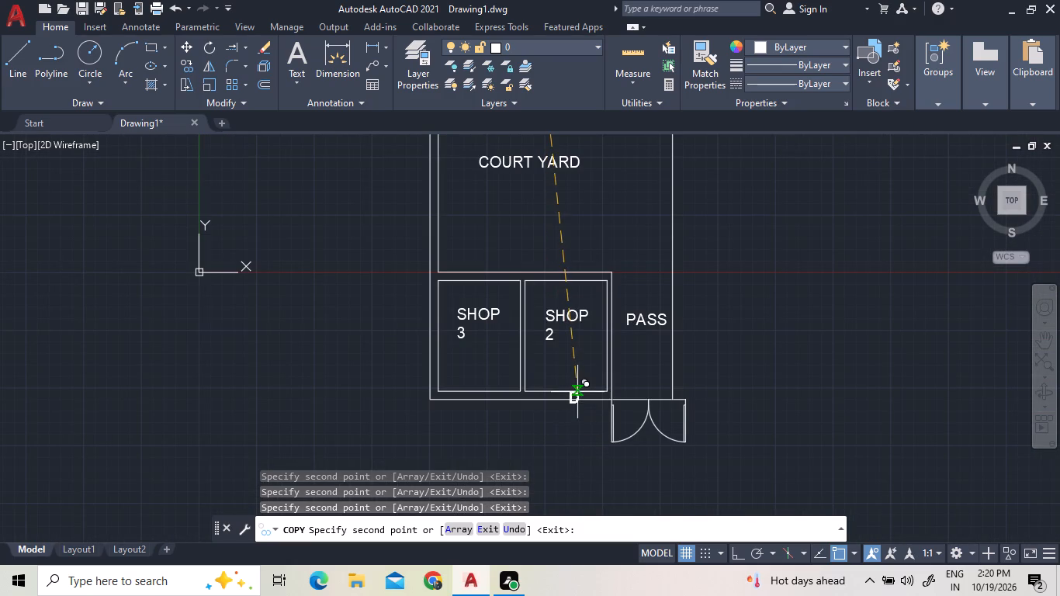
{"action": "key", "text": "Escape"}
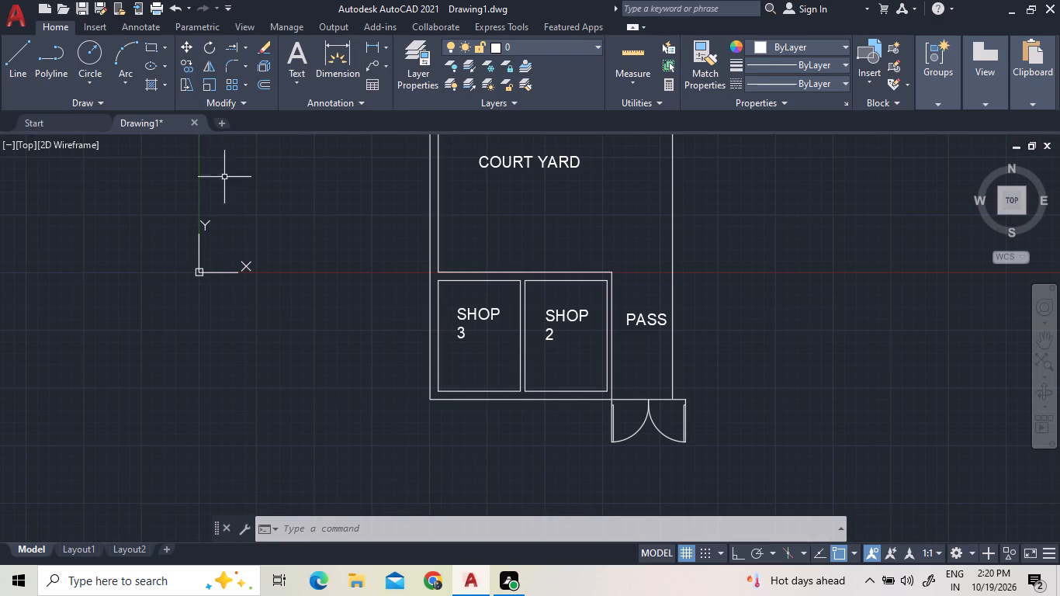
Mirror both units, the courtyard and the shops with their labels eastward about the passage's vertical line, keeping the source objects.
{"action": "scroll", "coordinate": [857, 459], "scroll_direction": "down", "scroll_amount": 2}
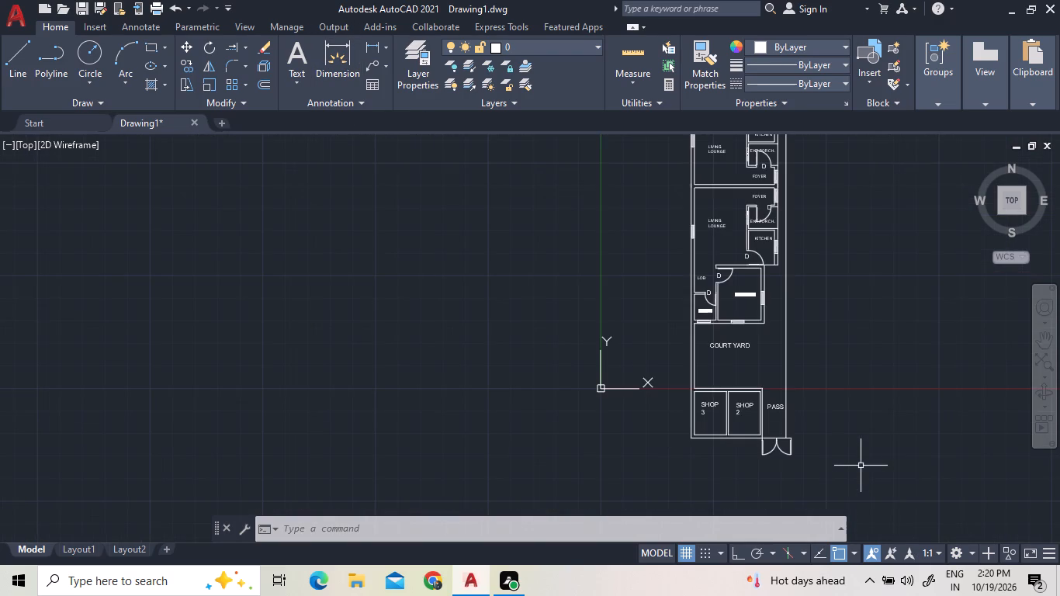
{"action": "scroll", "coordinate": [895, 406], "scroll_direction": "down", "scroll_amount": 1}
{"action": "scroll", "coordinate": [867, 163], "scroll_direction": "up", "scroll_amount": 2}
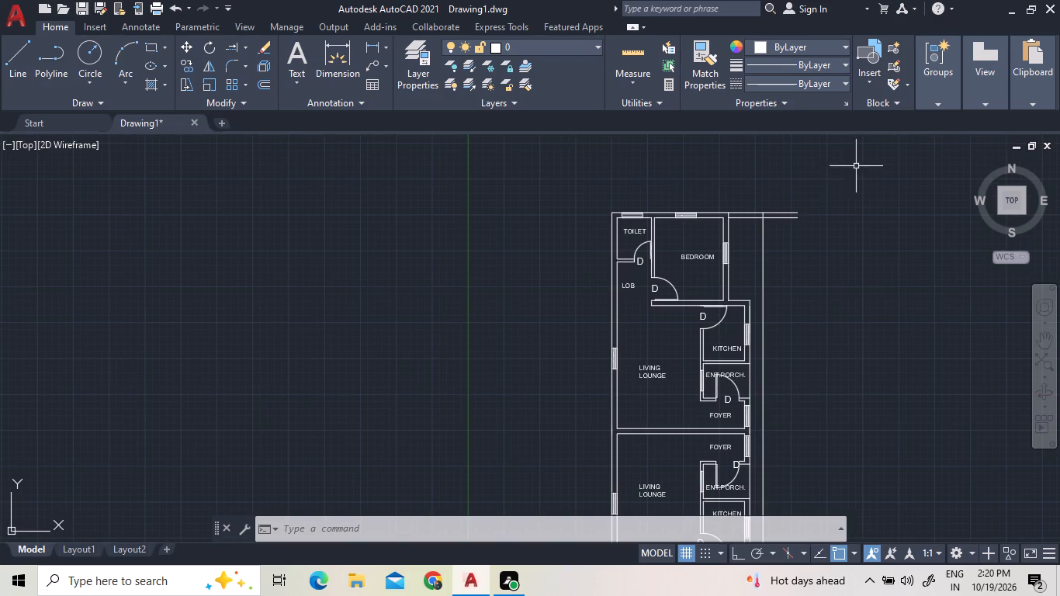
{"action": "left_click", "coordinate": [586, 182]}
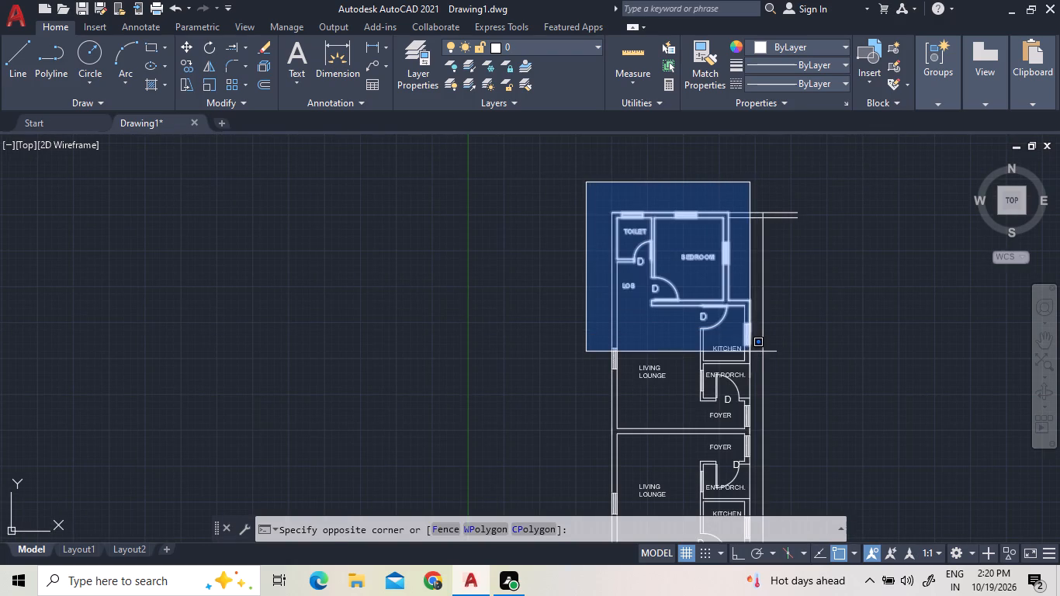
{"action": "scroll", "coordinate": [756, 368], "scroll_direction": "down", "scroll_amount": 3}
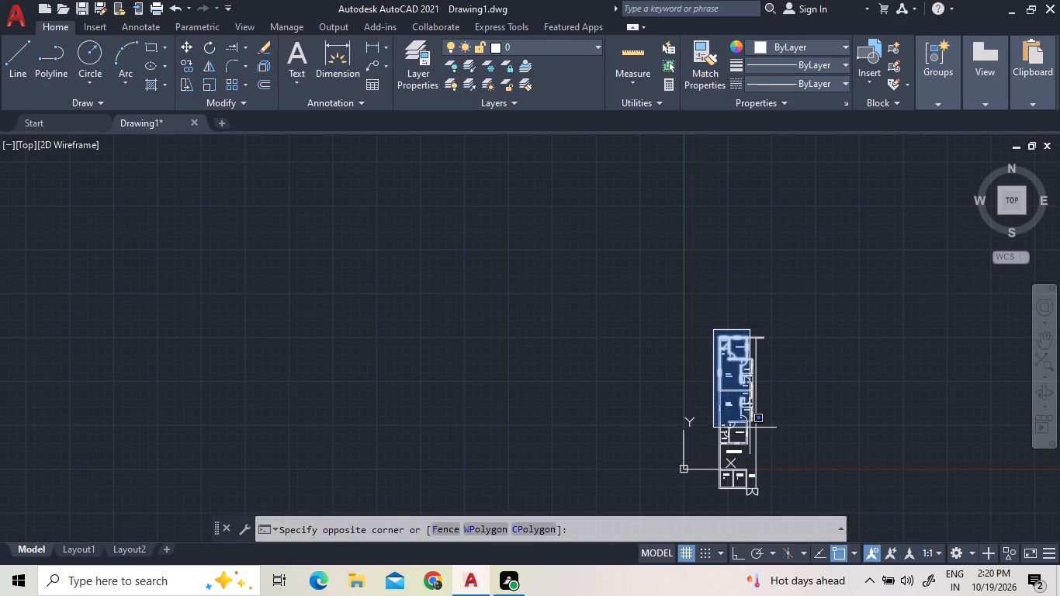
{"action": "scroll", "coordinate": [747, 503], "scroll_direction": "up", "scroll_amount": 3}
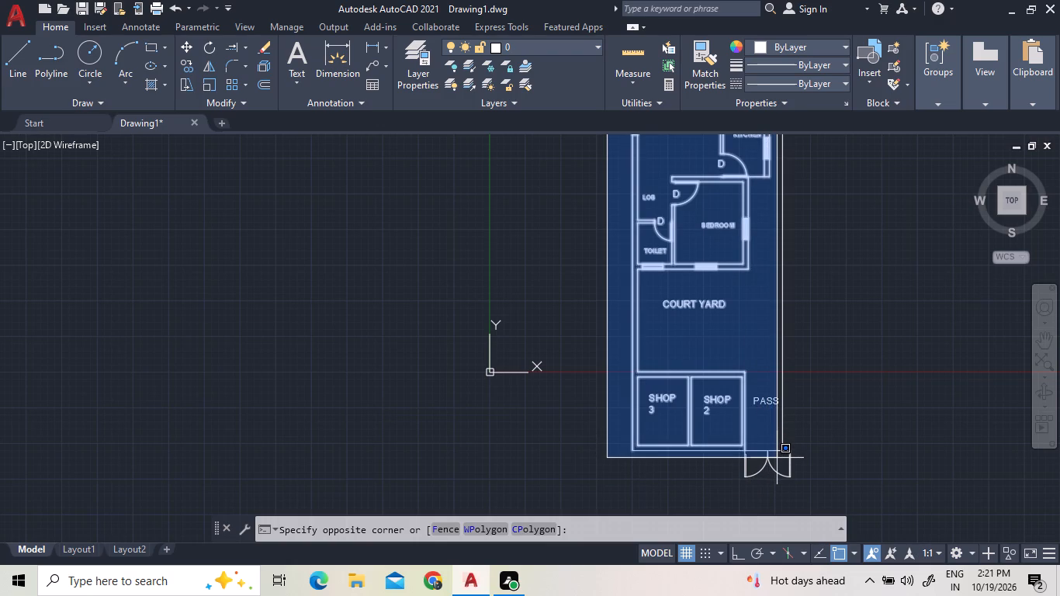
{"action": "left_click", "coordinate": [777, 458]}
{"action": "scroll", "coordinate": [773, 454], "scroll_direction": "down", "scroll_amount": 3}
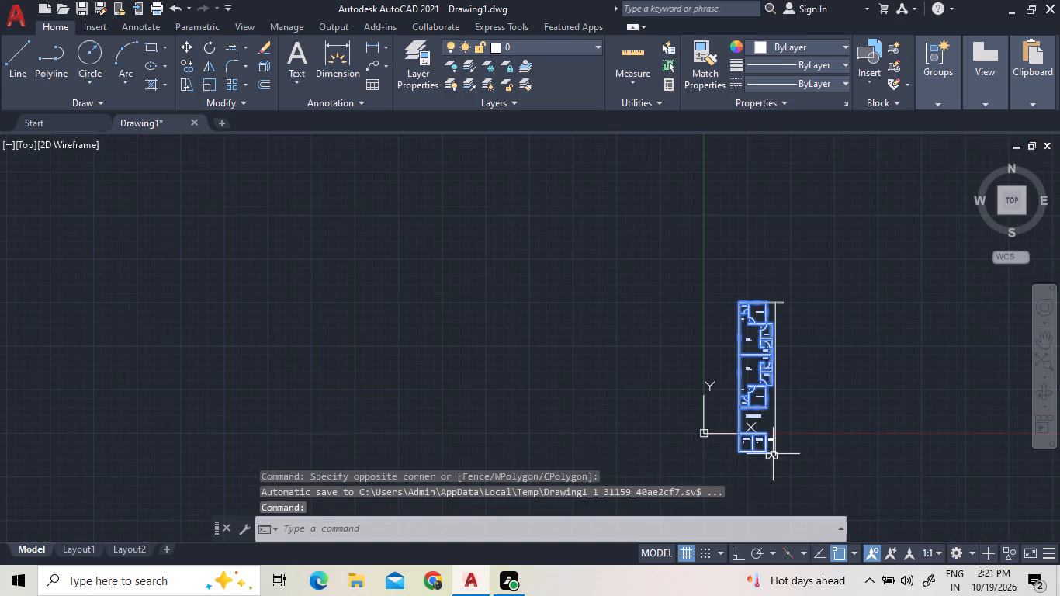
{"action": "scroll", "coordinate": [767, 450], "scroll_direction": "up", "scroll_amount": 4}
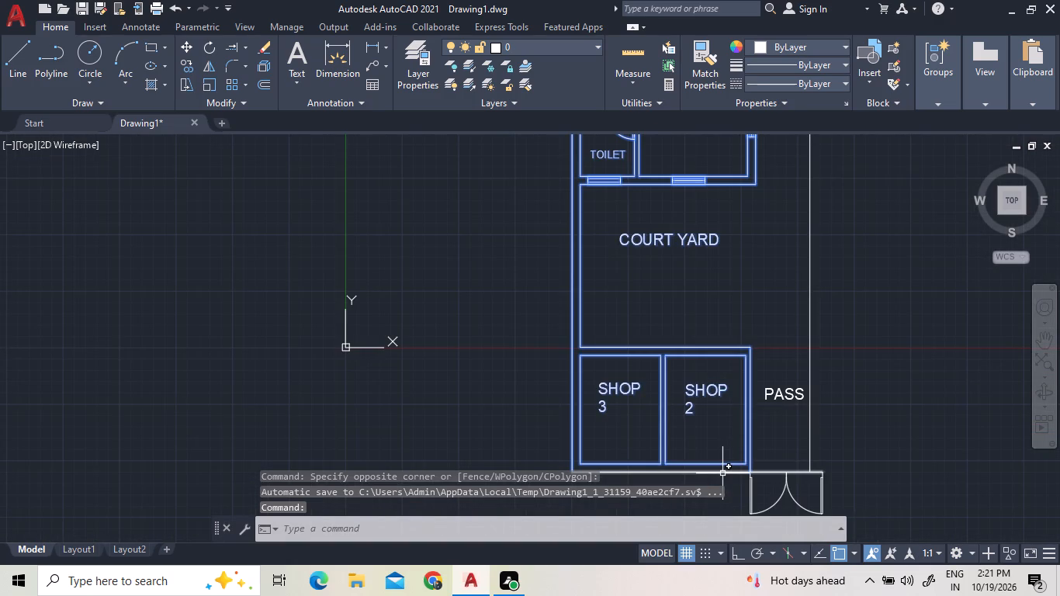
{"action": "left_click", "coordinate": [722, 474]}
{"action": "scroll", "coordinate": [754, 393], "scroll_direction": "down", "scroll_amount": 4}
{"action": "scroll", "coordinate": [746, 293], "scroll_direction": "up", "scroll_amount": 3}
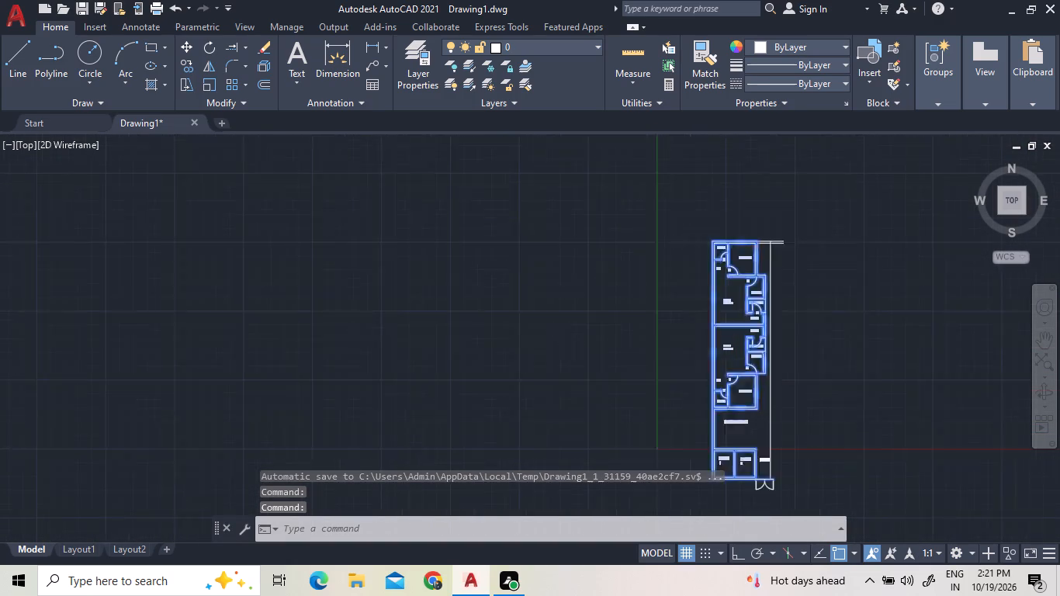
{"action": "right_click", "coordinate": [800, 238]}
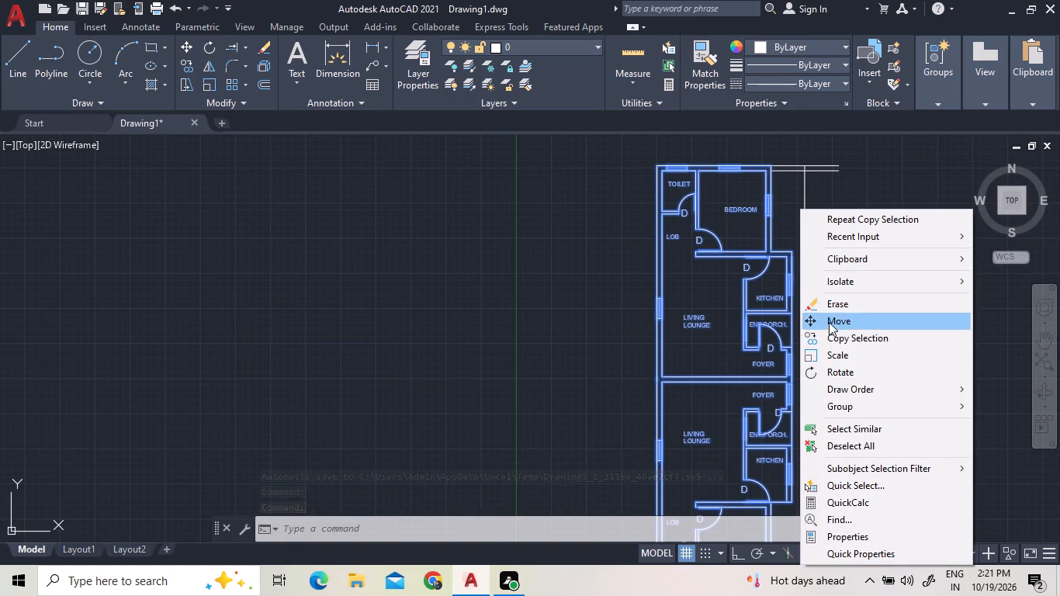
{"action": "left_click", "coordinate": [213, 68]}
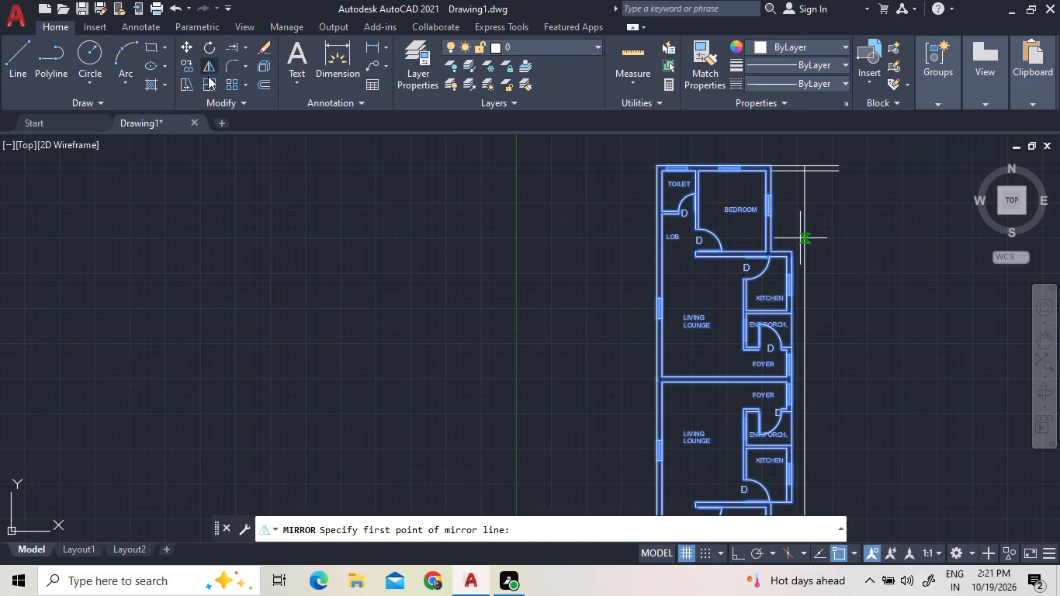
{"action": "left_click", "coordinate": [808, 161]}
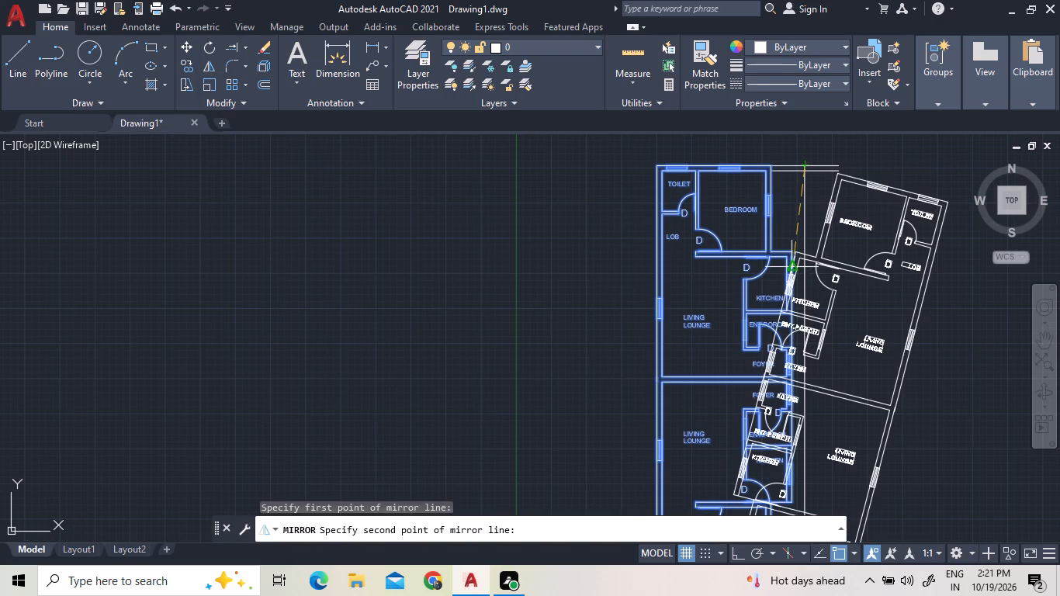
{"action": "scroll", "coordinate": [813, 419], "scroll_direction": "down", "scroll_amount": 3}
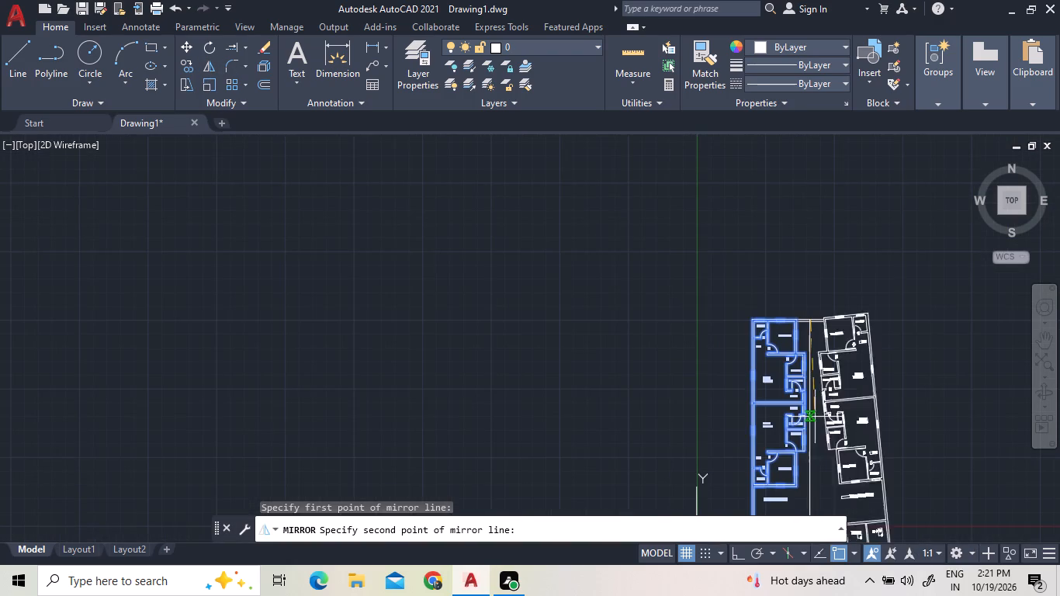
{"action": "scroll", "coordinate": [831, 403], "scroll_direction": "down", "scroll_amount": 4}
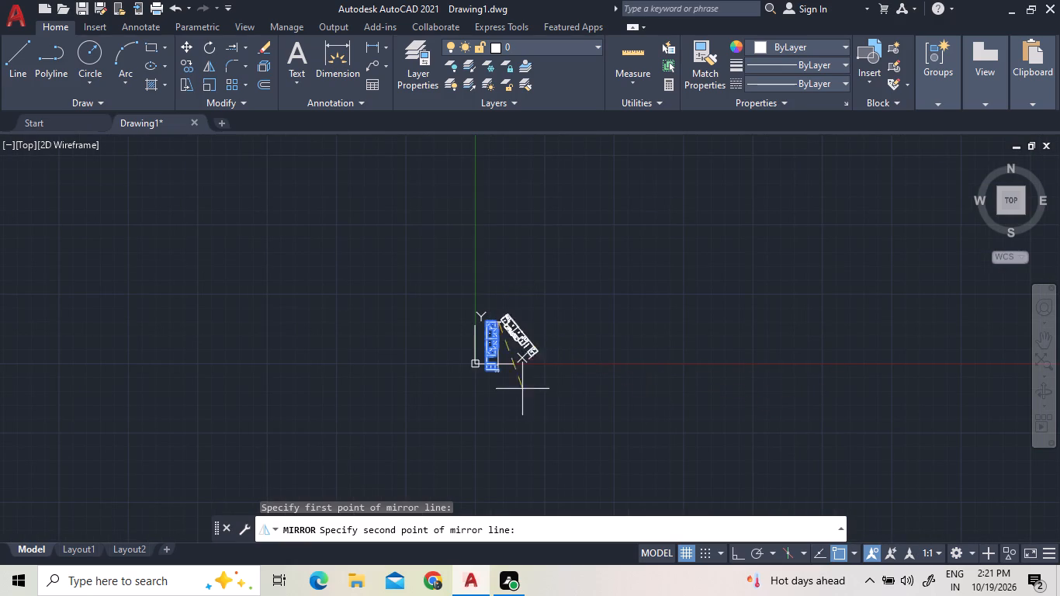
{"action": "scroll", "coordinate": [495, 372], "scroll_direction": "up", "scroll_amount": 9}
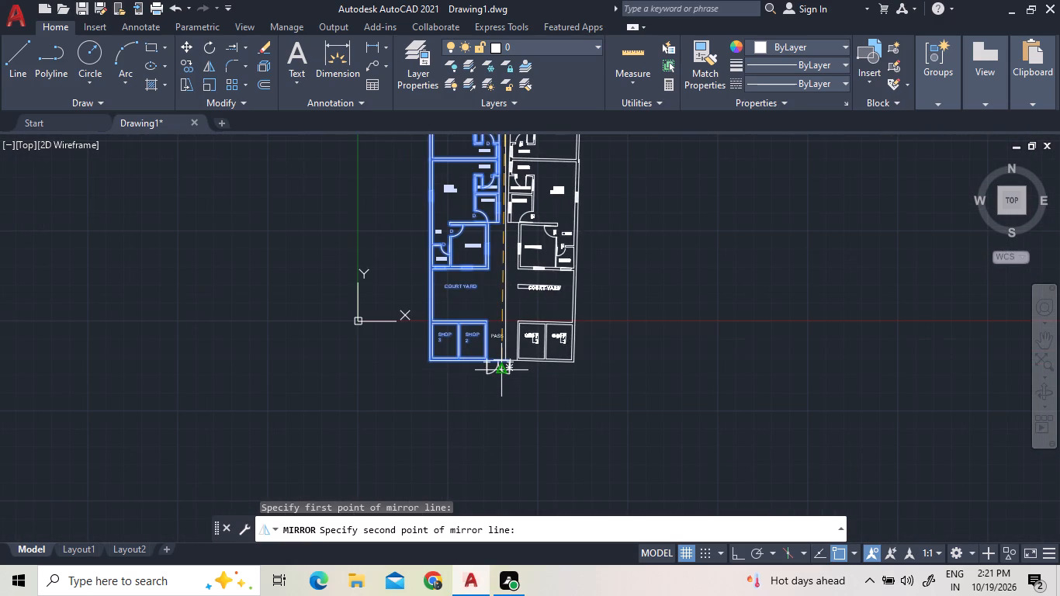
{"action": "scroll", "coordinate": [504, 366], "scroll_direction": "up", "scroll_amount": 7}
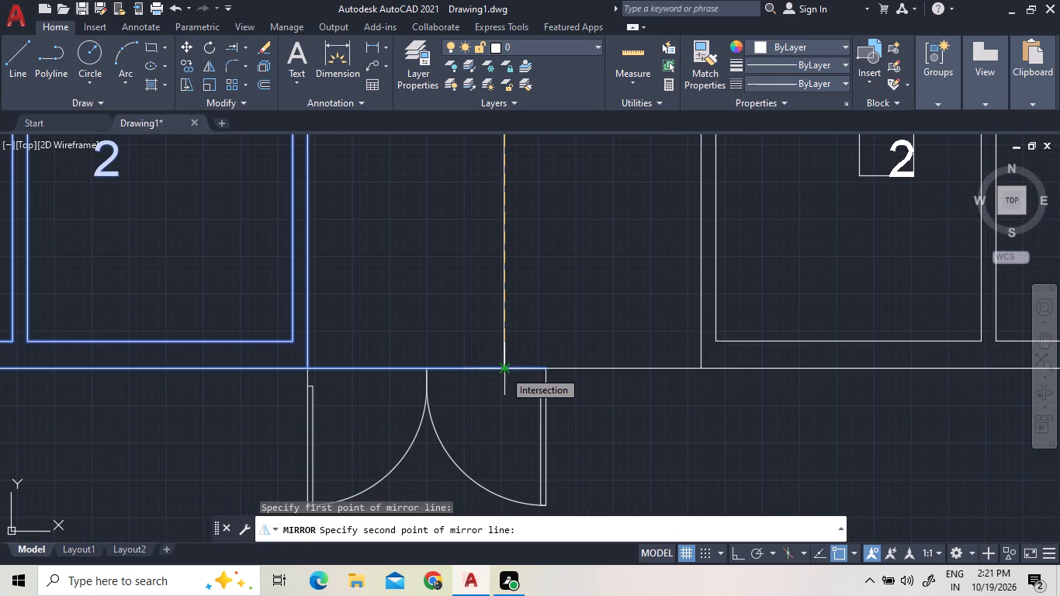
{"action": "left_click", "coordinate": [504, 370]}
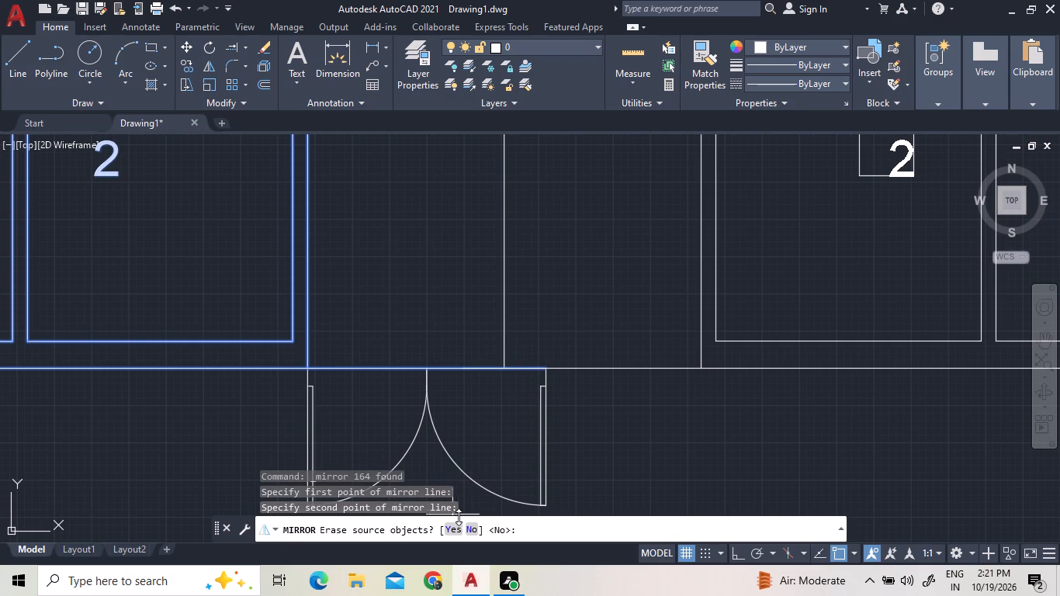
{"action": "left_click", "coordinate": [473, 525]}
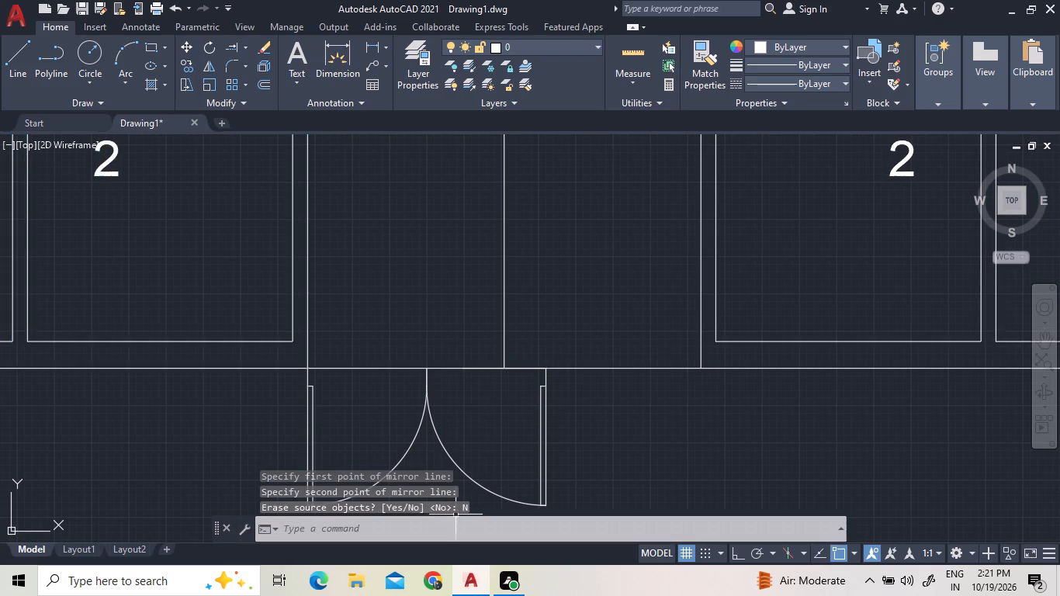
Examine the mirrored eastern half of the plan, from the shops and courtyard up to the kitchens, entrance porches and bedrooms.
{"action": "scroll", "coordinate": [426, 338], "scroll_direction": "down", "scroll_amount": 5}
{"action": "scroll", "coordinate": [490, 317], "scroll_direction": "up", "scroll_amount": 3}
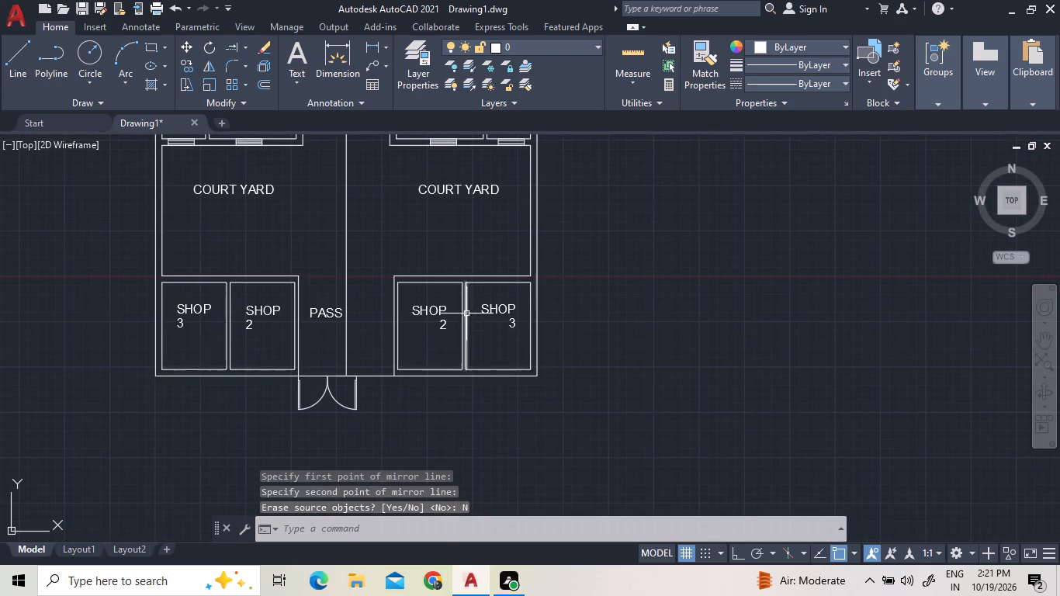
{"action": "scroll", "coordinate": [509, 349], "scroll_direction": "down", "scroll_amount": 1}
{"action": "scroll", "coordinate": [501, 279], "scroll_direction": "down", "scroll_amount": 4}
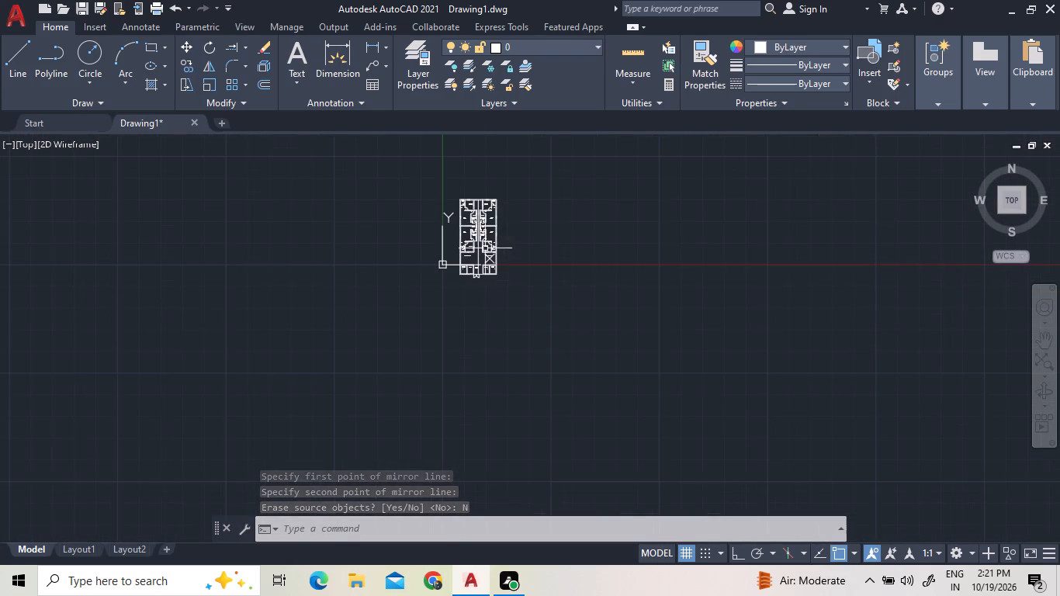
{"action": "scroll", "coordinate": [483, 208], "scroll_direction": "up", "scroll_amount": 9}
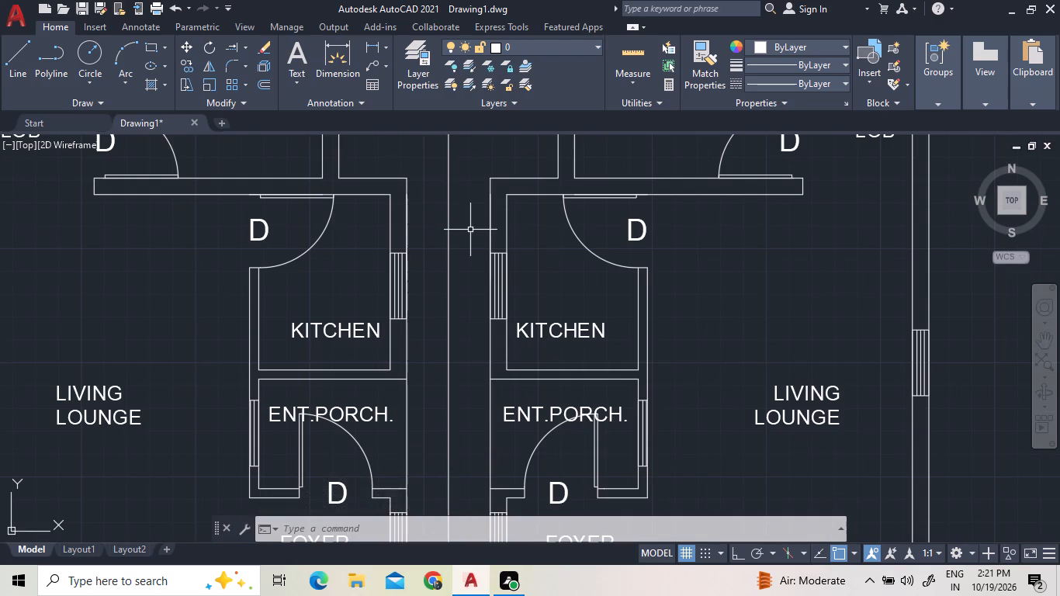
{"action": "scroll", "coordinate": [503, 270], "scroll_direction": "down", "scroll_amount": 3}
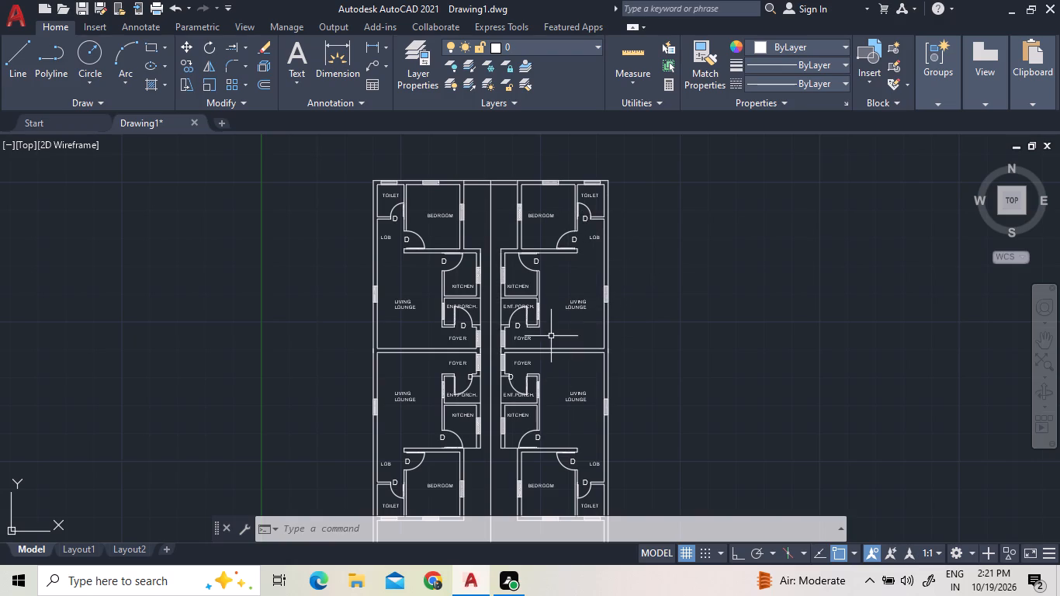
Examine the mirrored plan as a whole, from the units down to the courtyards, shops and passage entrance.
{"action": "scroll", "coordinate": [551, 336], "scroll_direction": "down", "scroll_amount": 2}
{"action": "scroll", "coordinate": [549, 388], "scroll_direction": "up", "scroll_amount": 4}
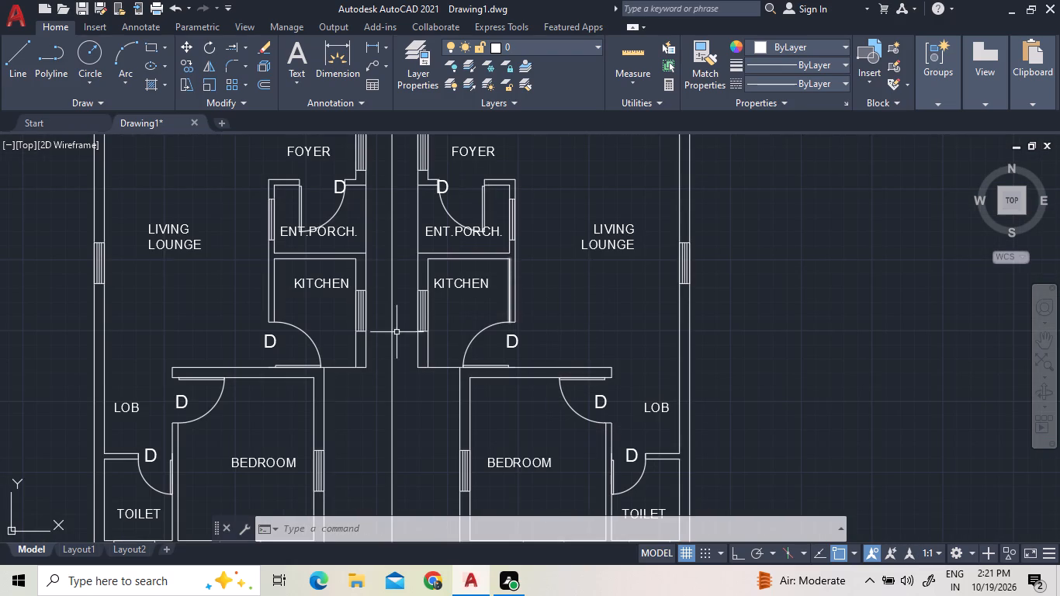
{"action": "scroll", "coordinate": [397, 268], "scroll_direction": "down", "scroll_amount": 2}
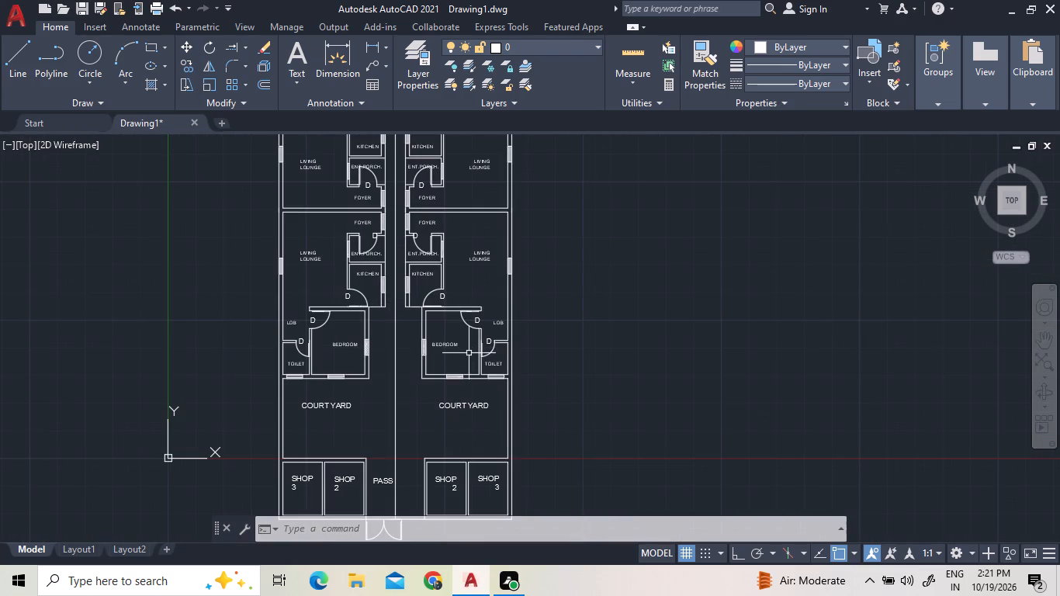
{"action": "scroll", "coordinate": [479, 437], "scroll_direction": "down", "scroll_amount": 2}
{"action": "scroll", "coordinate": [471, 462], "scroll_direction": "up", "scroll_amount": 1}
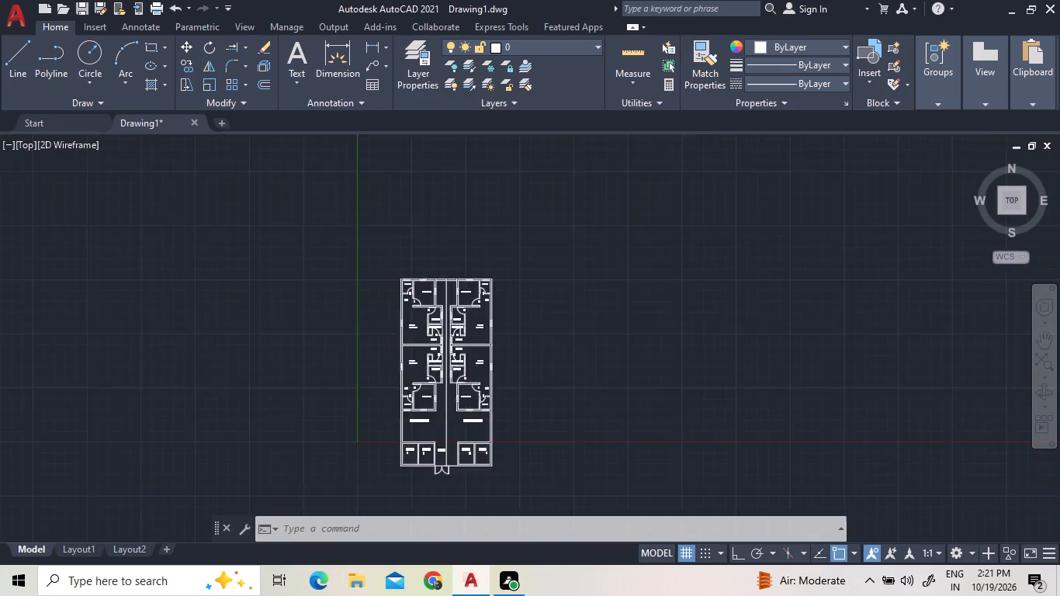
{"action": "scroll", "coordinate": [471, 462], "scroll_direction": "up", "scroll_amount": 3}
{"action": "scroll", "coordinate": [478, 407], "scroll_direction": "down", "scroll_amount": 2}
{"action": "scroll", "coordinate": [477, 469], "scroll_direction": "up", "scroll_amount": 3}
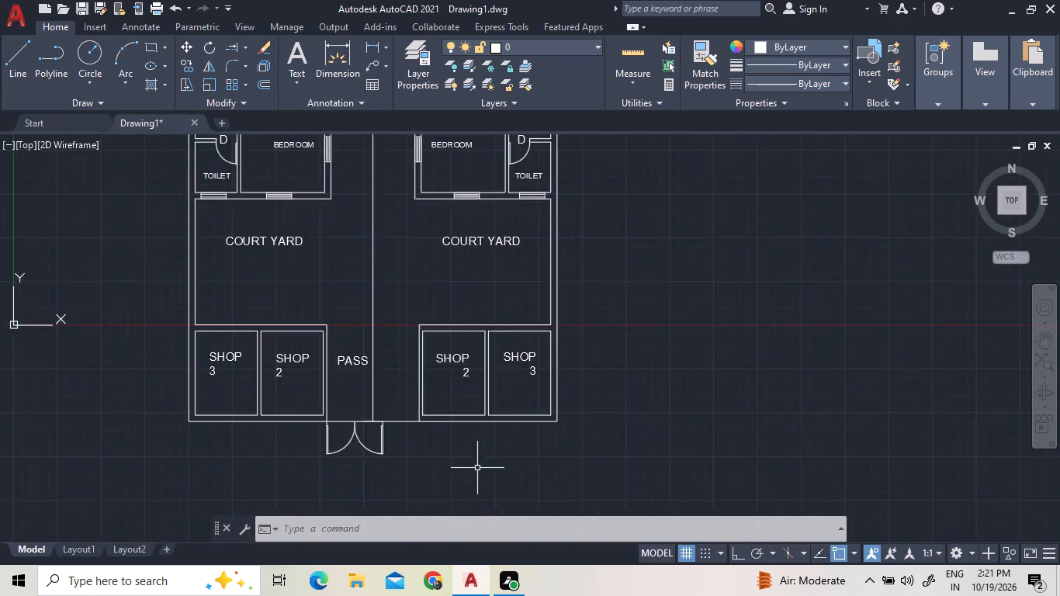
{"action": "scroll", "coordinate": [487, 426], "scroll_direction": "down", "scroll_amount": 2}
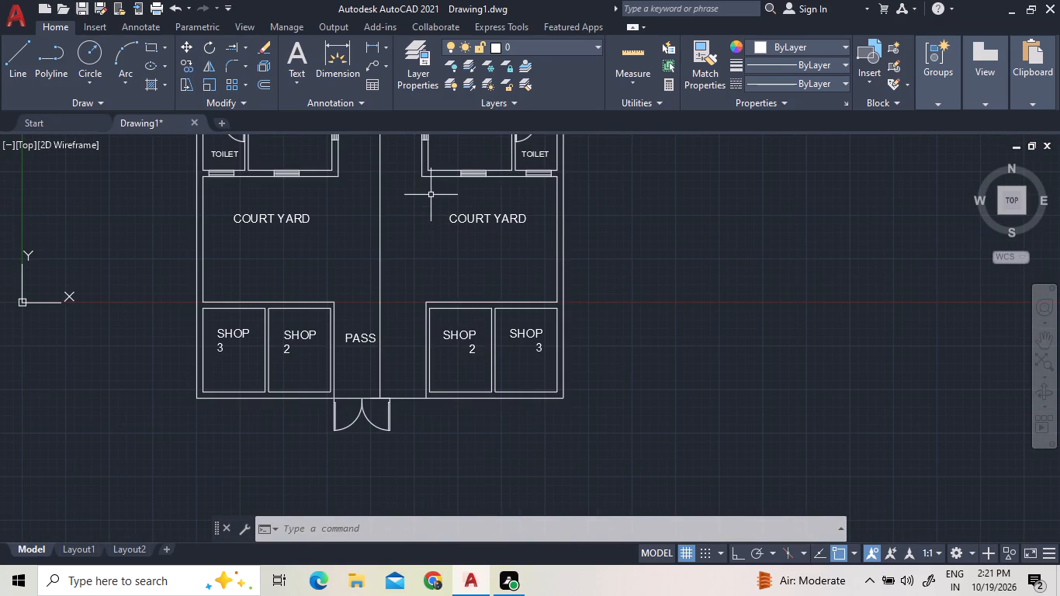
Erase the mirrored eastern courtyard and shop labels along with the eastern shop outlines and the courtyard's inner wall lines.
{"action": "left_click", "coordinate": [431, 195]}
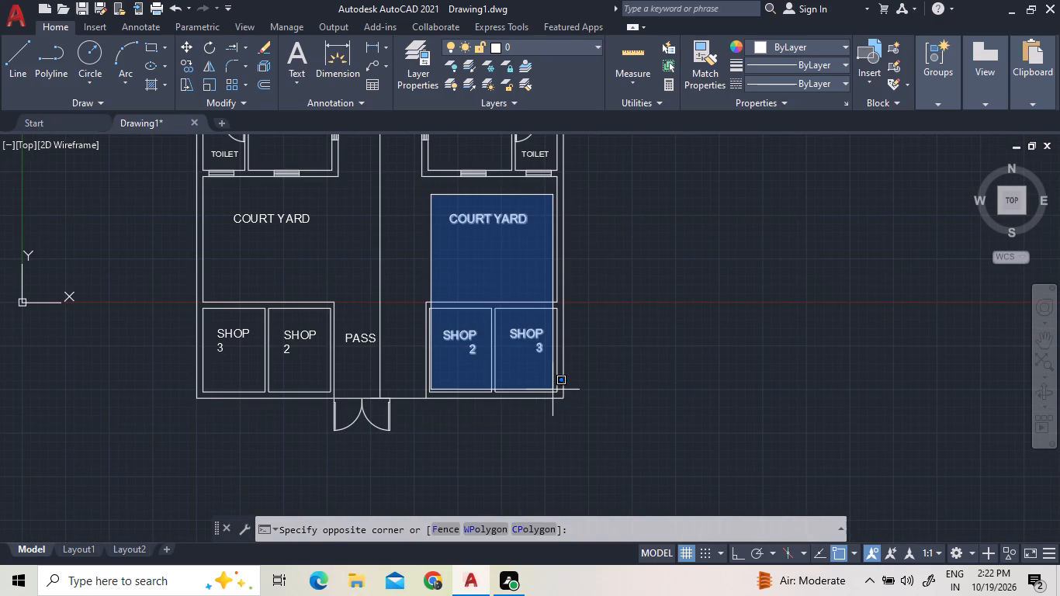
{"action": "left_click", "coordinate": [553, 390]}
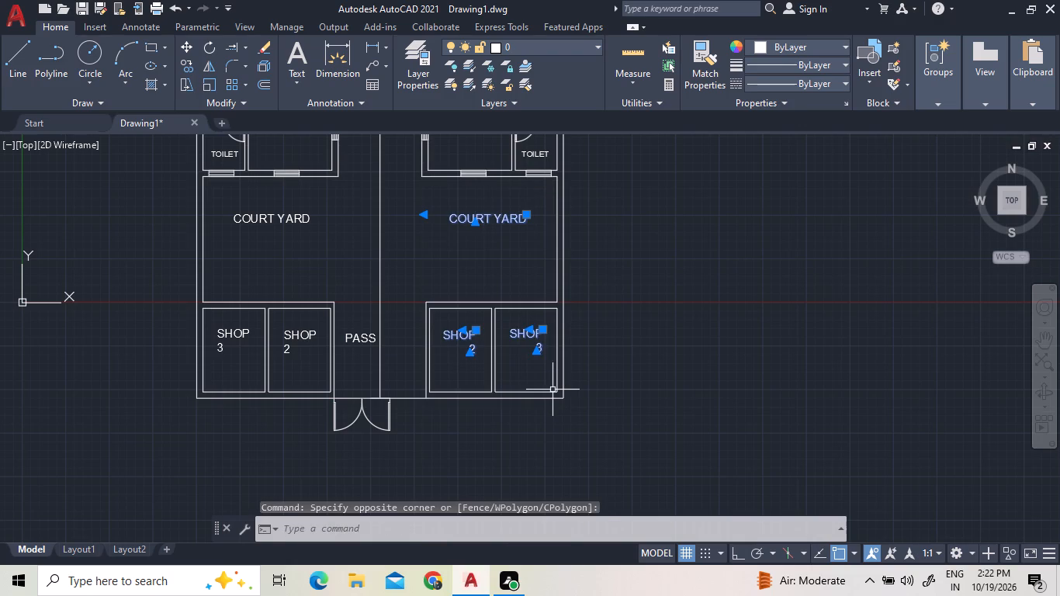
{"action": "key", "text": "Delete"}
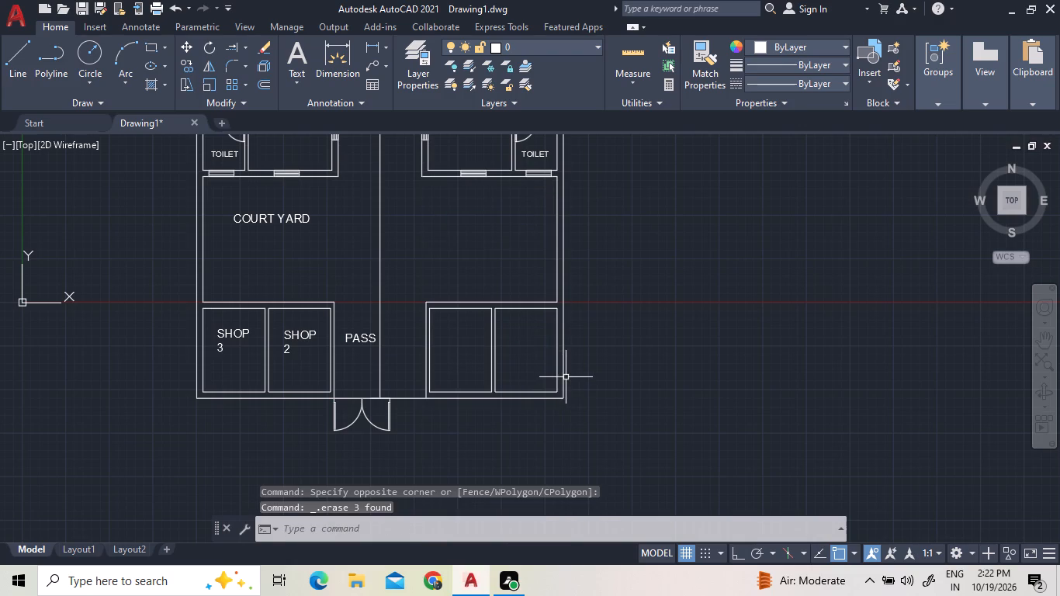
{"action": "left_click", "coordinate": [559, 395]}
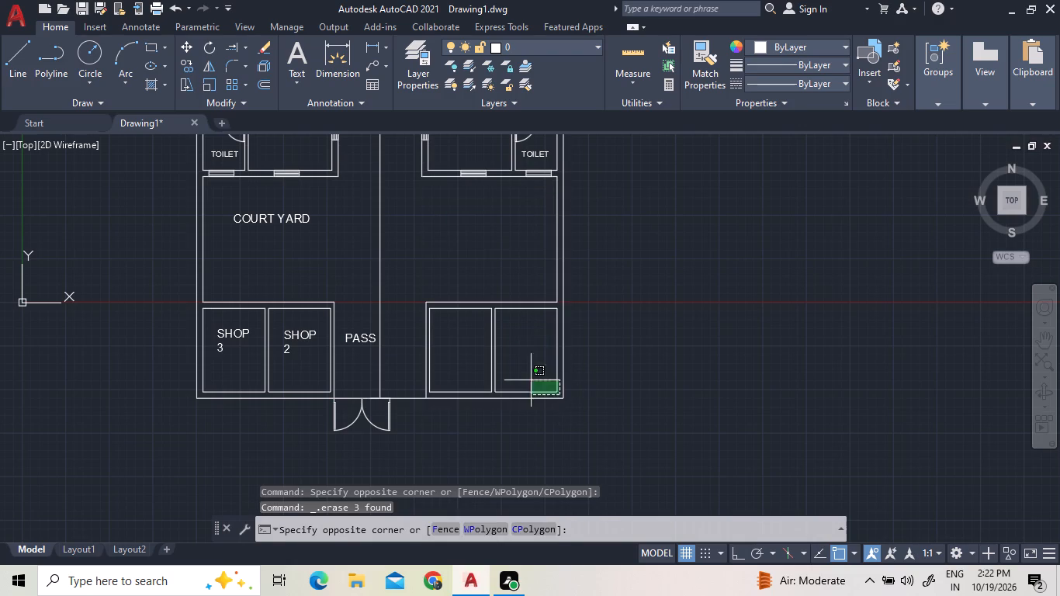
{"action": "left_click", "coordinate": [412, 187]}
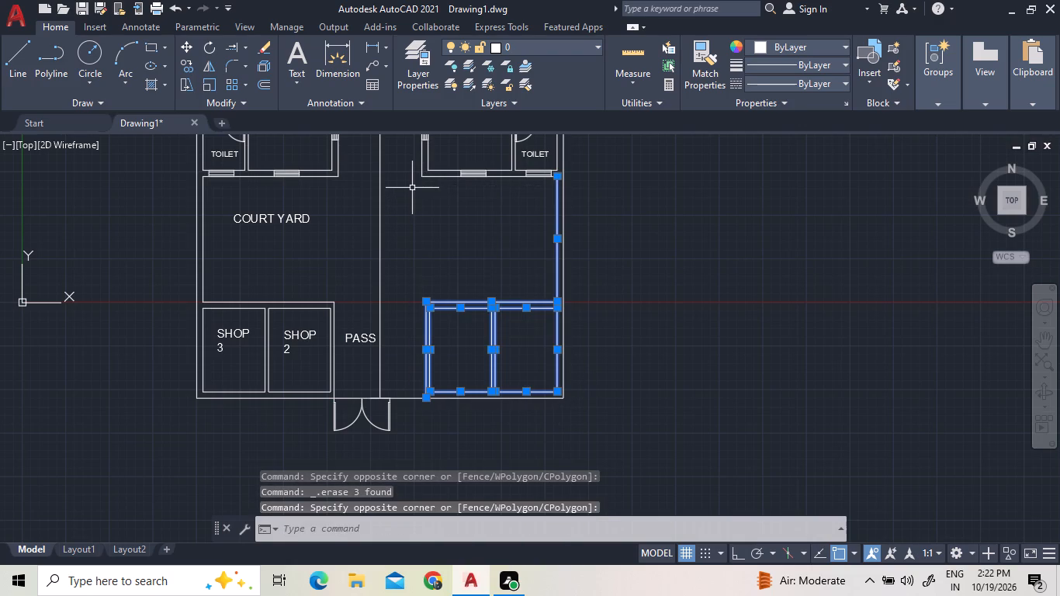
{"action": "key", "text": "Home"}
{"action": "key", "text": "Home"}
{"action": "key", "text": "Delete"}
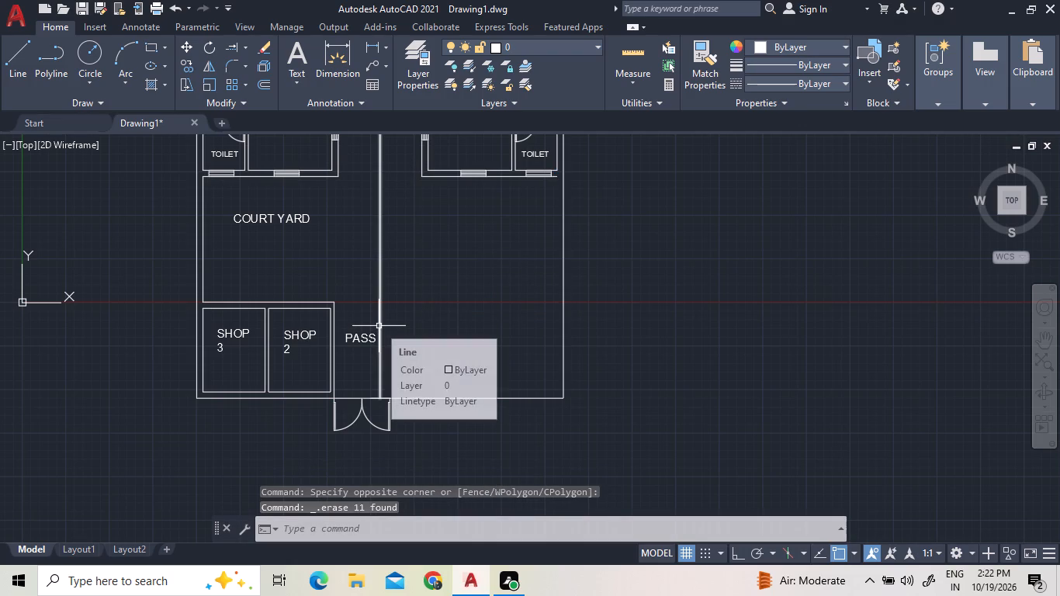
Erase the vertical line running along the middle of the central passage.
{"action": "left_click", "coordinate": [379, 326]}
{"action": "key", "text": "Delete"}
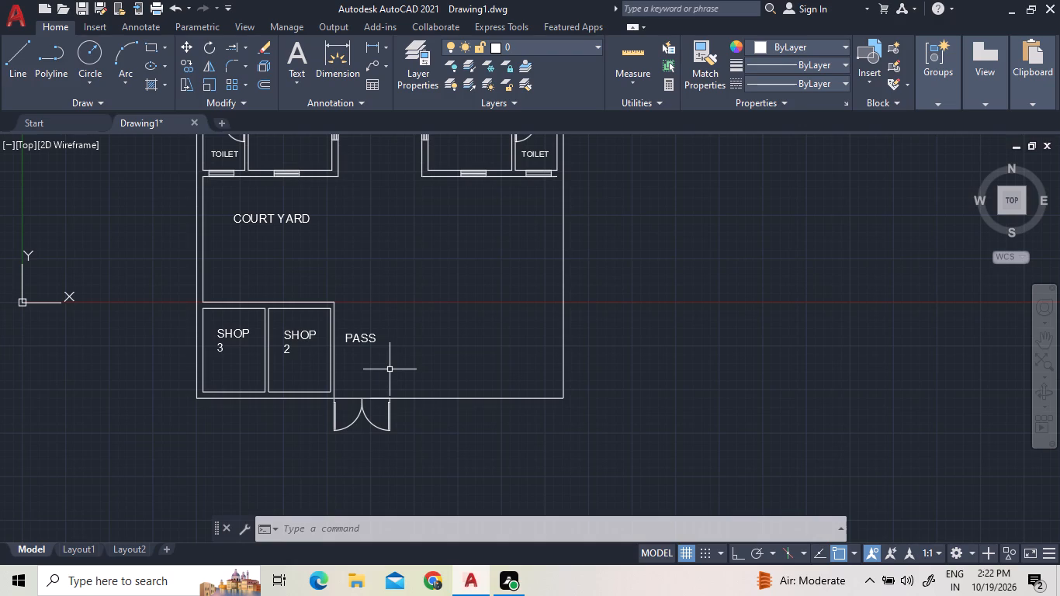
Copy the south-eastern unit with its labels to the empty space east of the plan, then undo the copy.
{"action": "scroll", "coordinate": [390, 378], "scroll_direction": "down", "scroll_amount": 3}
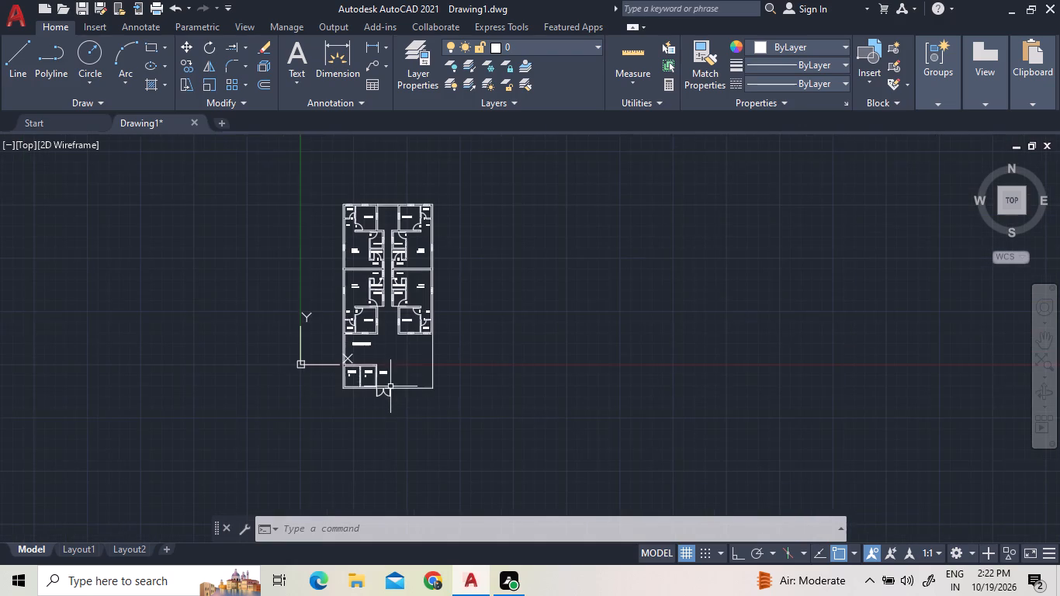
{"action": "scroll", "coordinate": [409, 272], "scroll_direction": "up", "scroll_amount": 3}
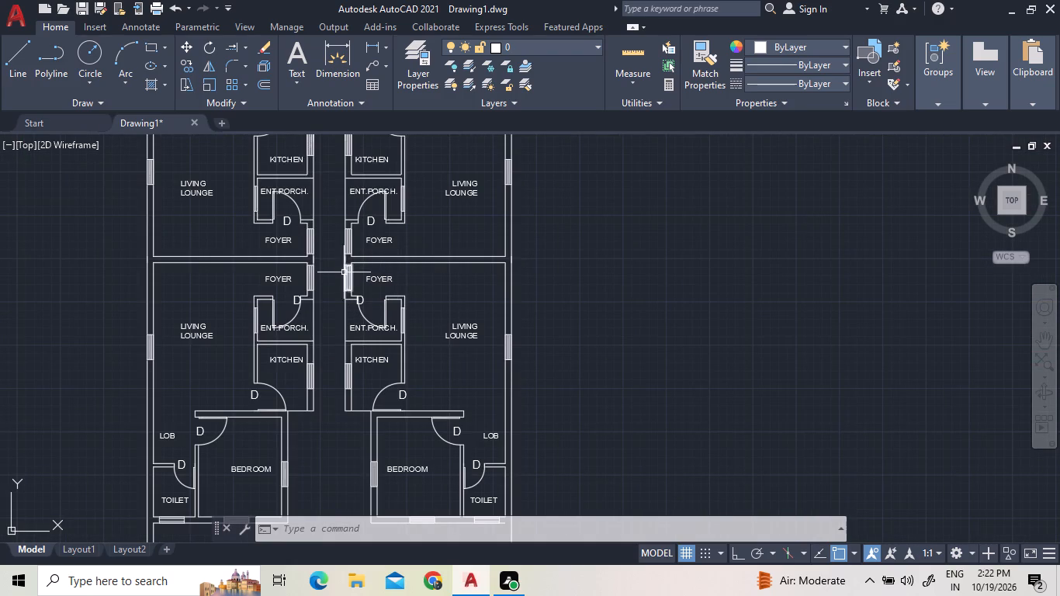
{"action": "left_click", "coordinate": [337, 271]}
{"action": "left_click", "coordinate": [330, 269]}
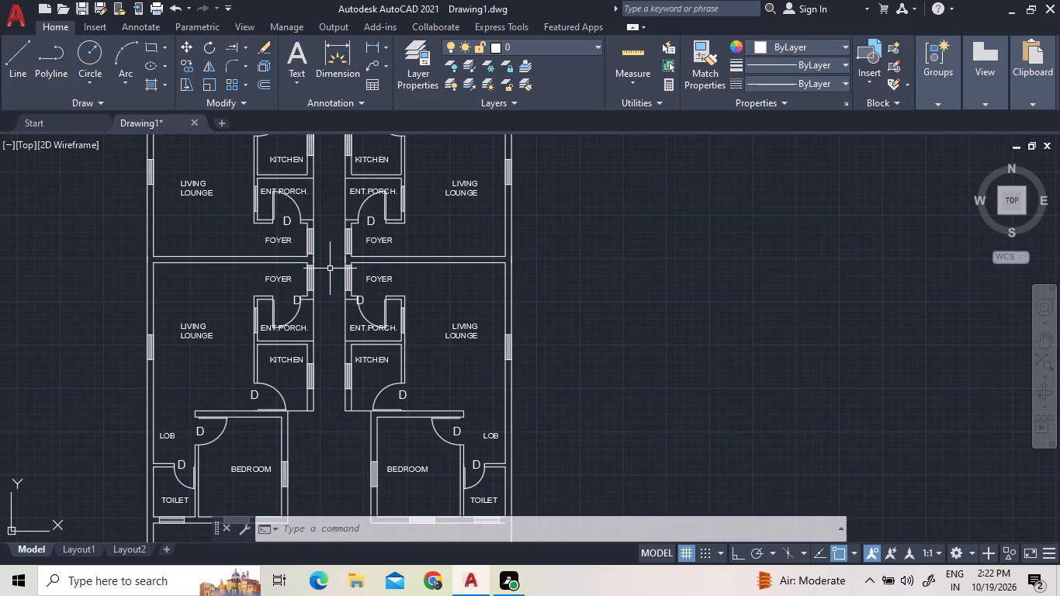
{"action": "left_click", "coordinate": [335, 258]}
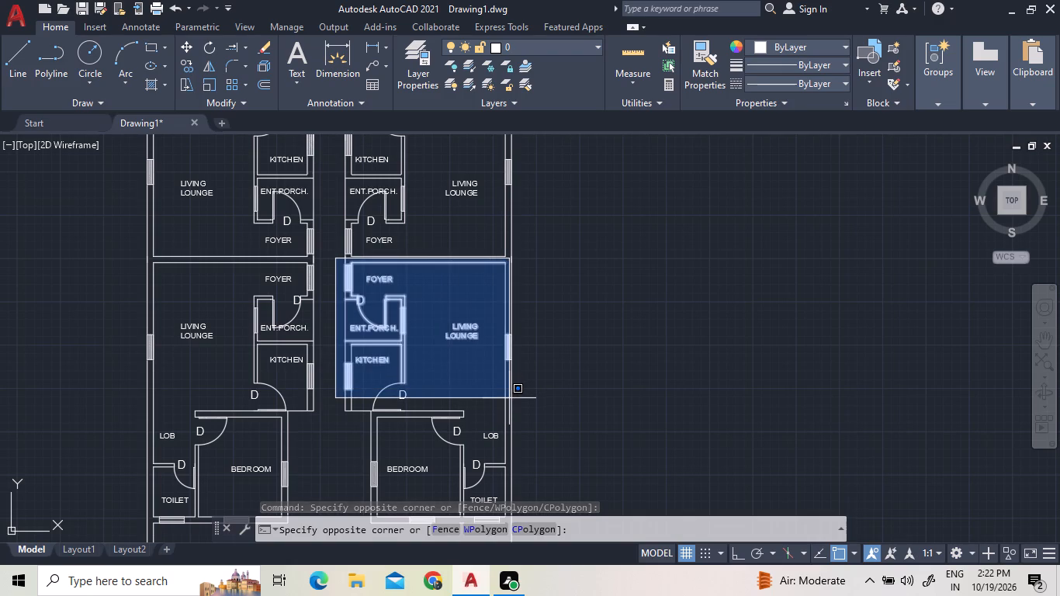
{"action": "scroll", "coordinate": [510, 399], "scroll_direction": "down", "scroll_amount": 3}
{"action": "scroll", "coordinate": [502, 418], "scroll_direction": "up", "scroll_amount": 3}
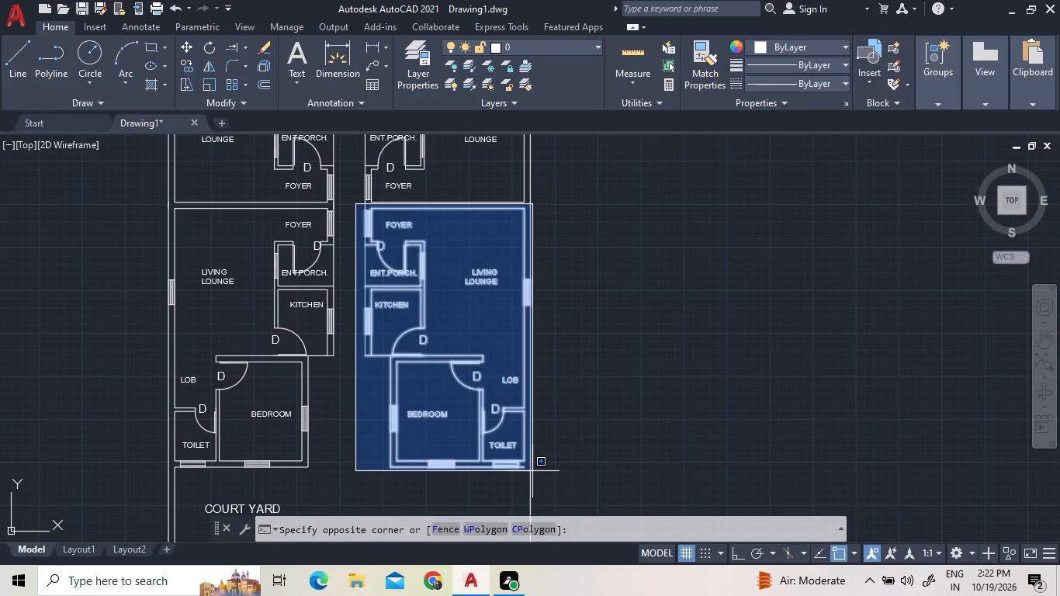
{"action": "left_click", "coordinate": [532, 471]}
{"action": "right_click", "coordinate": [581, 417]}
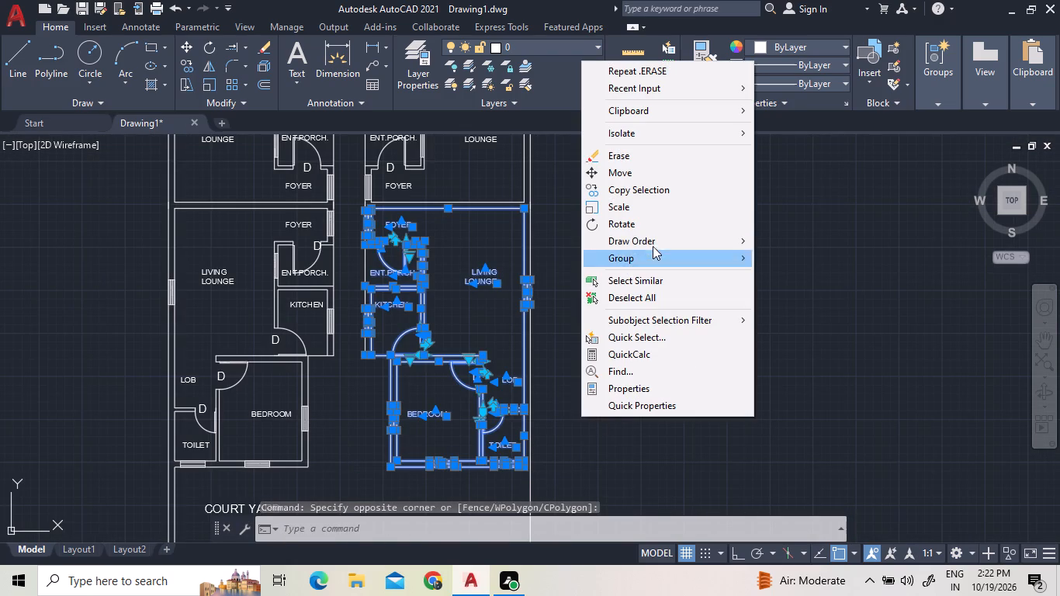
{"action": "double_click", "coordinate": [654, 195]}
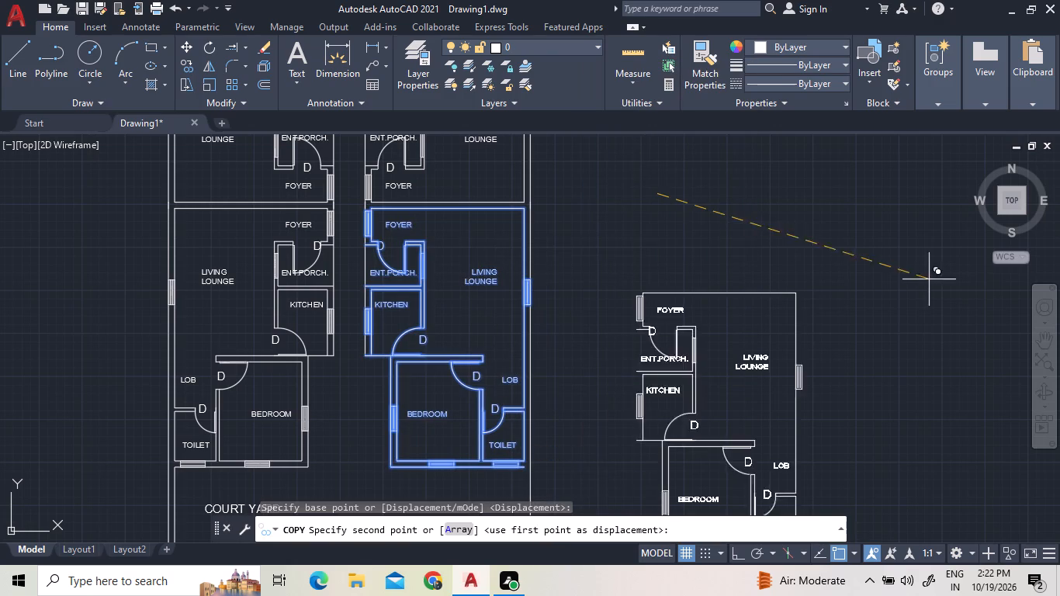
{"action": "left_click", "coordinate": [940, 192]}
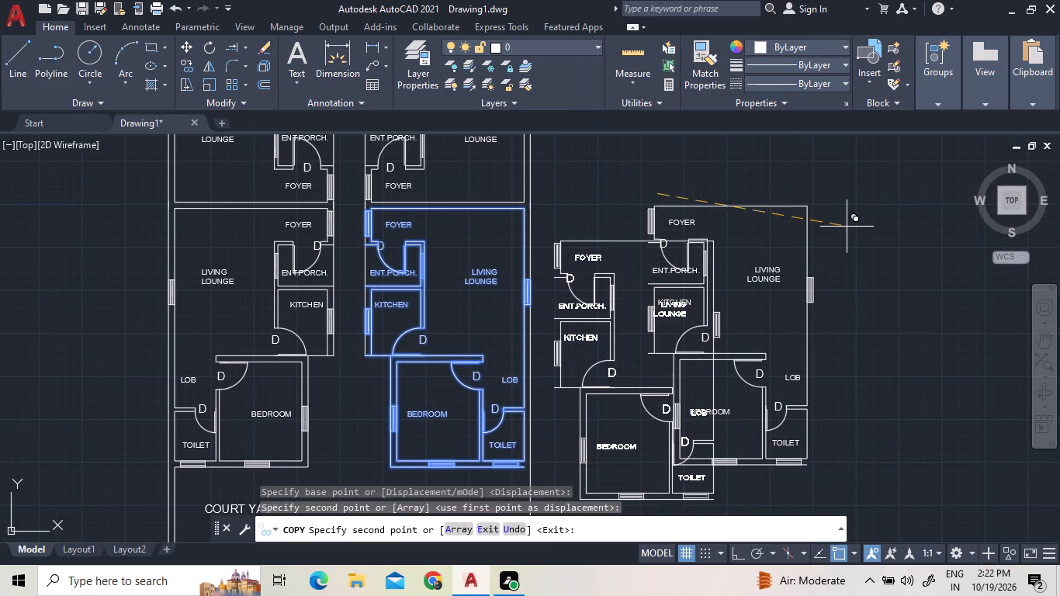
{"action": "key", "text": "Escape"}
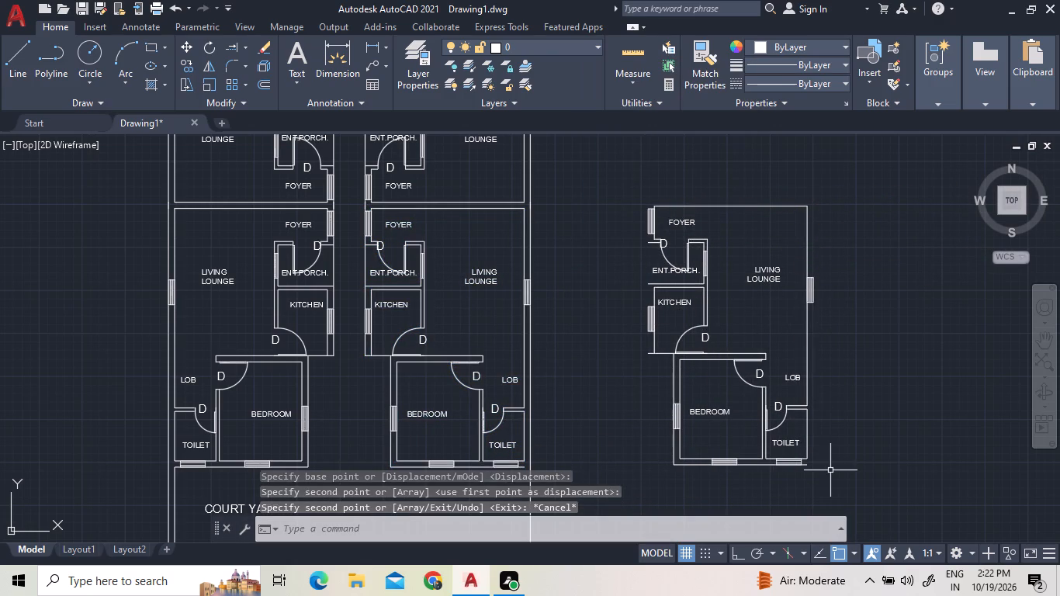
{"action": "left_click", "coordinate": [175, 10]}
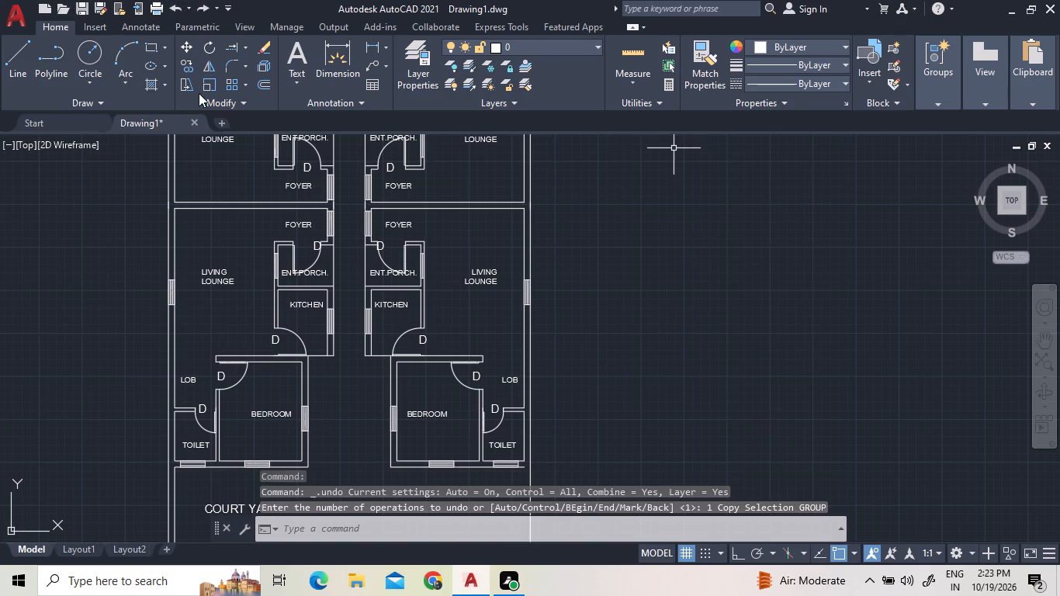
Copy the whole south-eastern unit, with its doors, windows and labels, to the empty space east of the plan.
{"action": "left_click", "coordinate": [358, 205]}
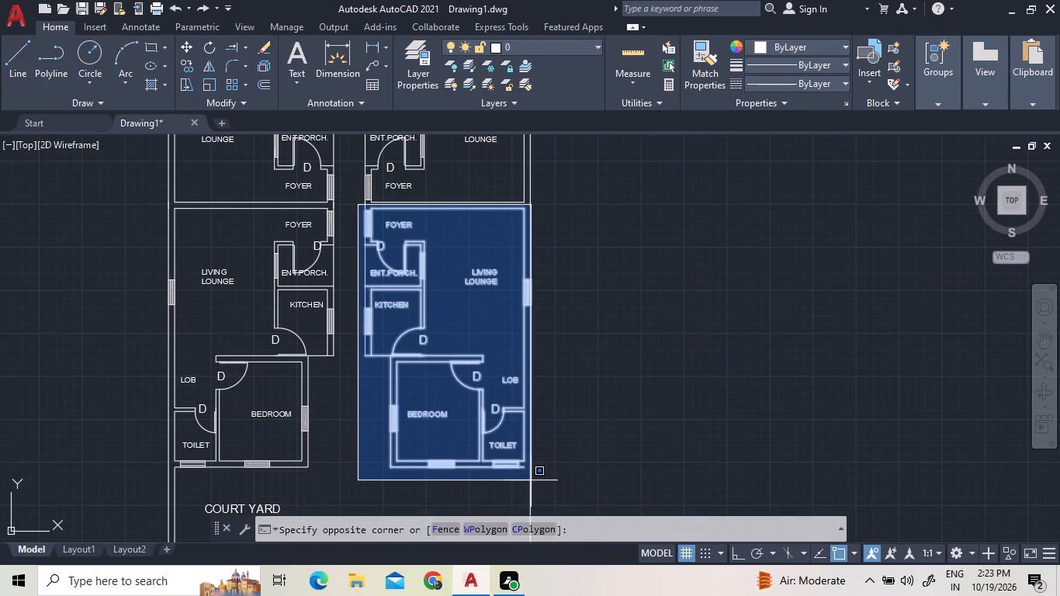
{"action": "left_click", "coordinate": [528, 480]}
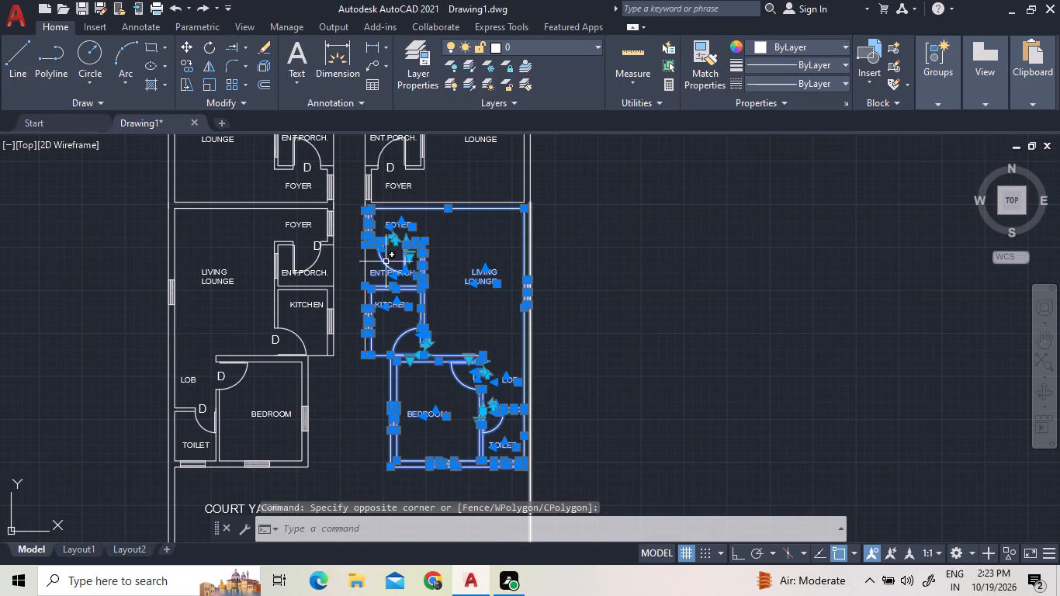
{"action": "scroll", "coordinate": [368, 261], "scroll_direction": "up", "scroll_amount": 3}
{"action": "left_click", "coordinate": [368, 264]}
{"action": "left_click", "coordinate": [322, 221]}
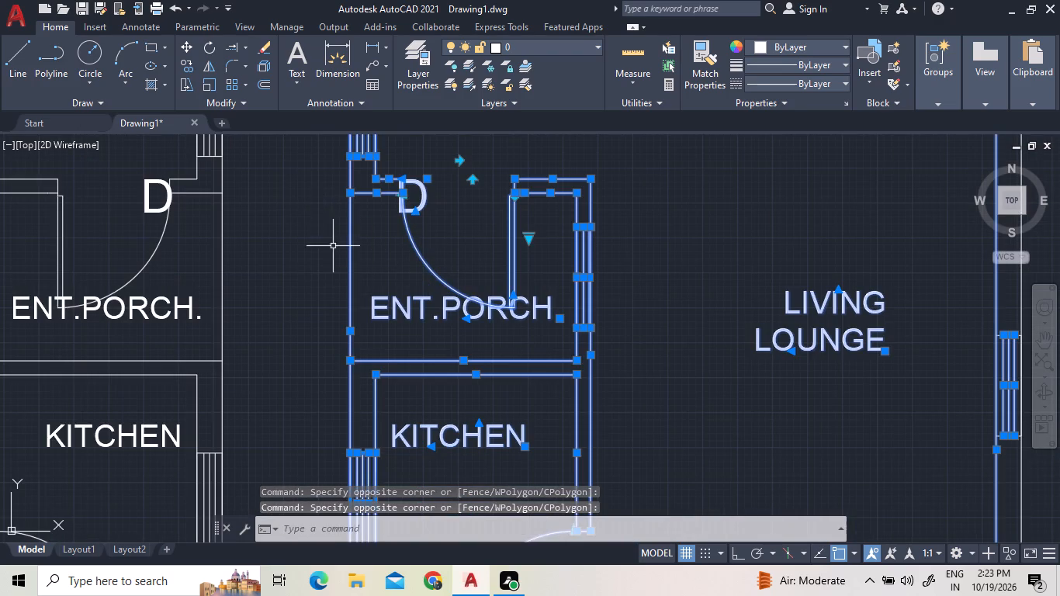
{"action": "scroll", "coordinate": [363, 280], "scroll_direction": "down", "scroll_amount": 2}
{"action": "scroll", "coordinate": [521, 416], "scroll_direction": "down", "scroll_amount": 1}
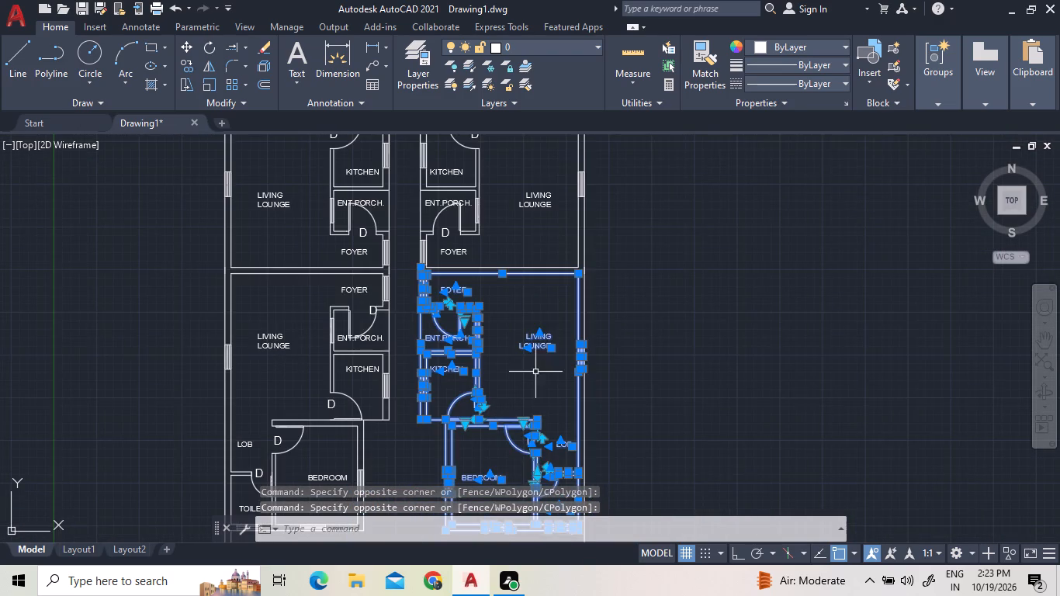
{"action": "scroll", "coordinate": [535, 359], "scroll_direction": "down", "scroll_amount": 2}
{"action": "scroll", "coordinate": [542, 428], "scroll_direction": "up", "scroll_amount": 5}
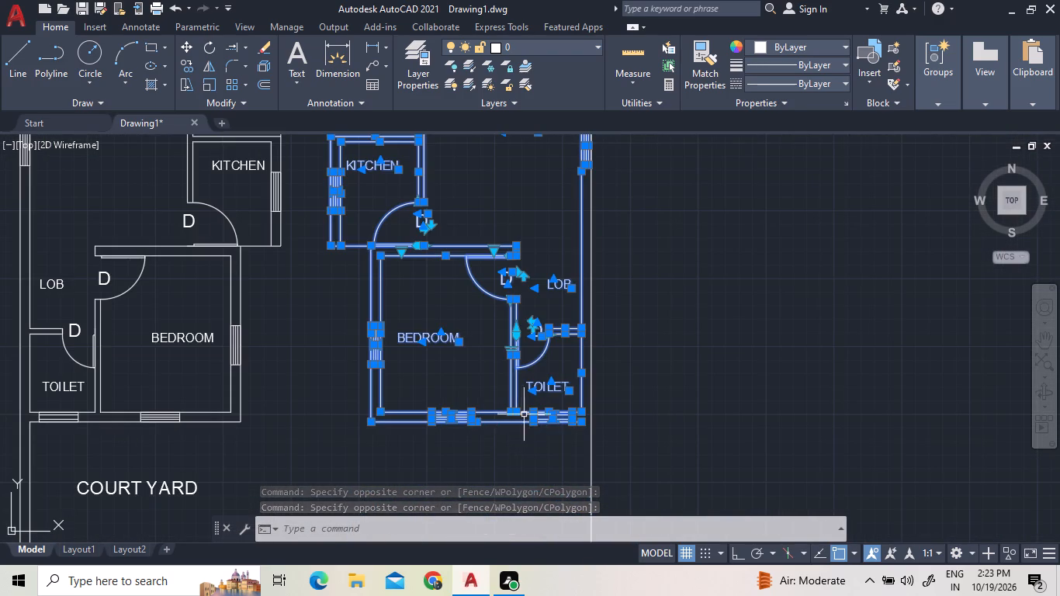
{"action": "scroll", "coordinate": [573, 333], "scroll_direction": "down", "scroll_amount": 3}
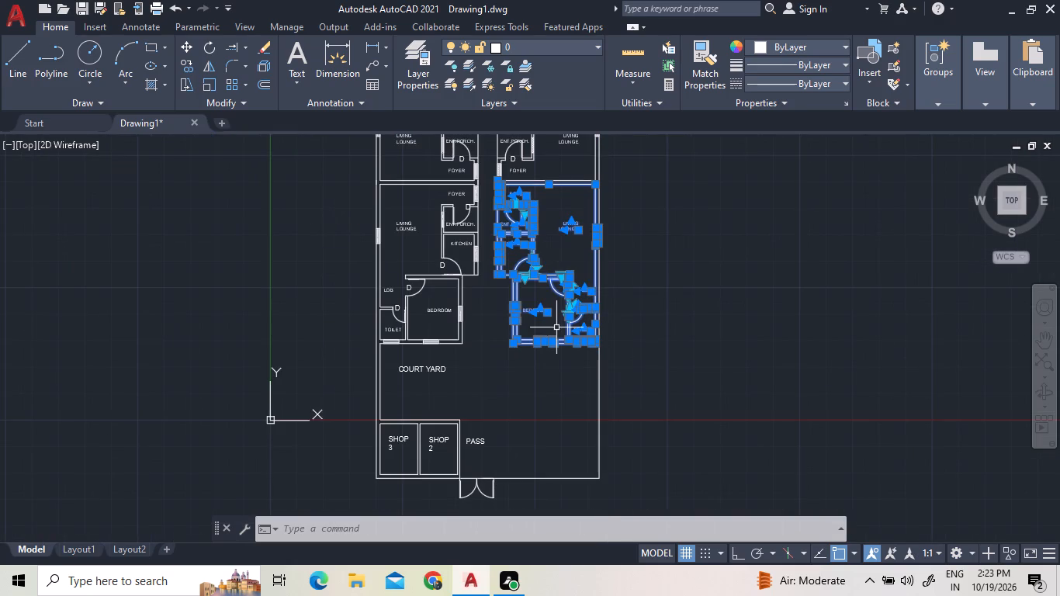
{"action": "right_click_drag", "start_coordinate": [670, 320], "coordinate": [677, 313]}
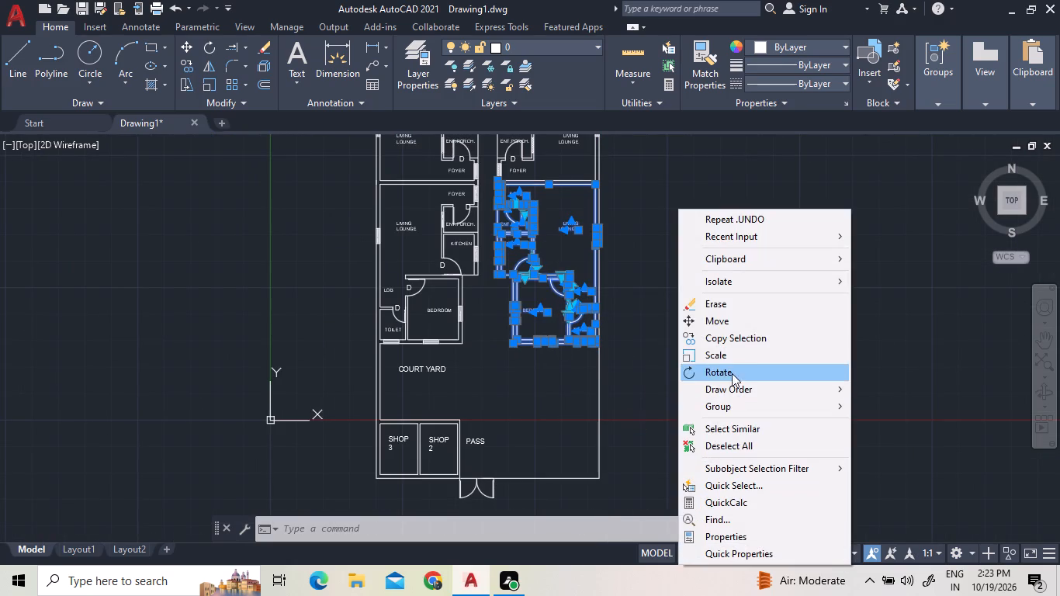
{"action": "left_click", "coordinate": [747, 337]}
{"action": "left_click_drag", "start_coordinate": [747, 336], "coordinate": [753, 336]}
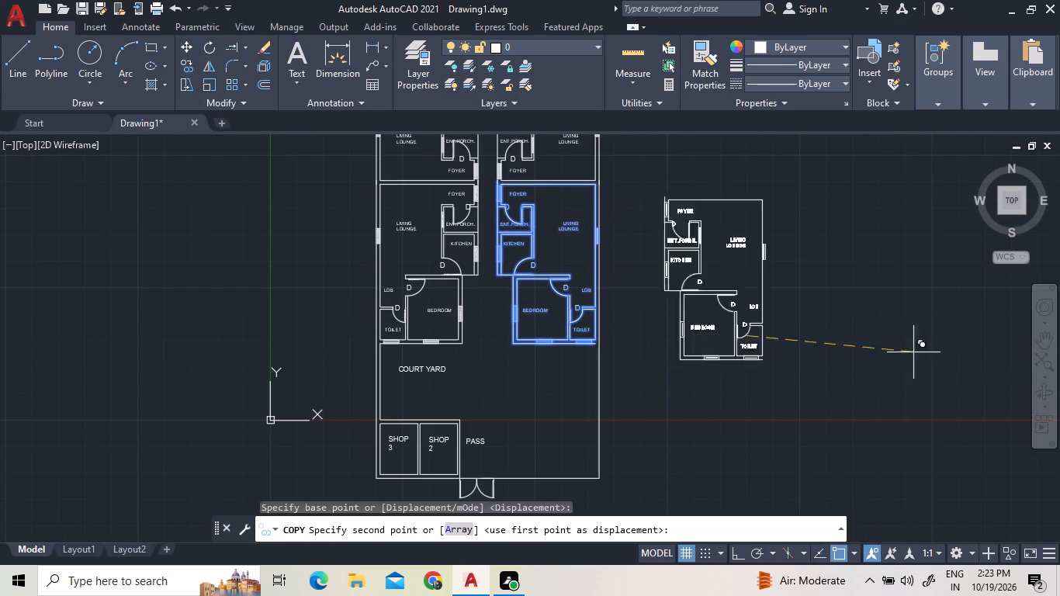
{"action": "left_click", "coordinate": [975, 341]}
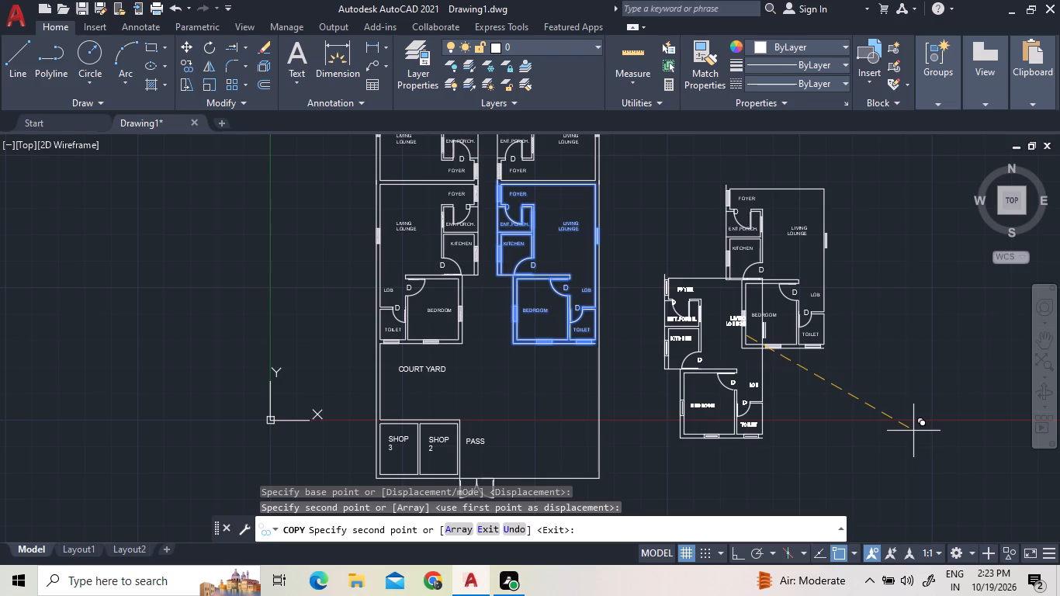
{"action": "key", "text": "Escape"}
Extend the outer southern wall line of the south-eastern unit's toilet to the plan's outer eastern wall line.
{"action": "scroll", "coordinate": [577, 341], "scroll_direction": "up", "scroll_amount": 3}
{"action": "scroll", "coordinate": [667, 364], "scroll_direction": "up", "scroll_amount": 1}
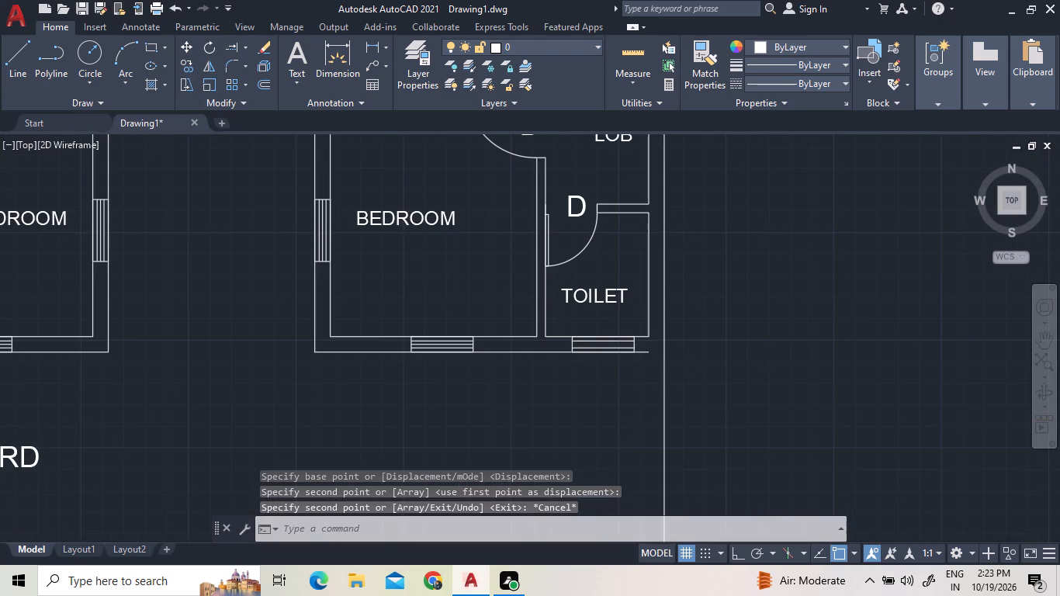
{"action": "left_click", "coordinate": [230, 47]}
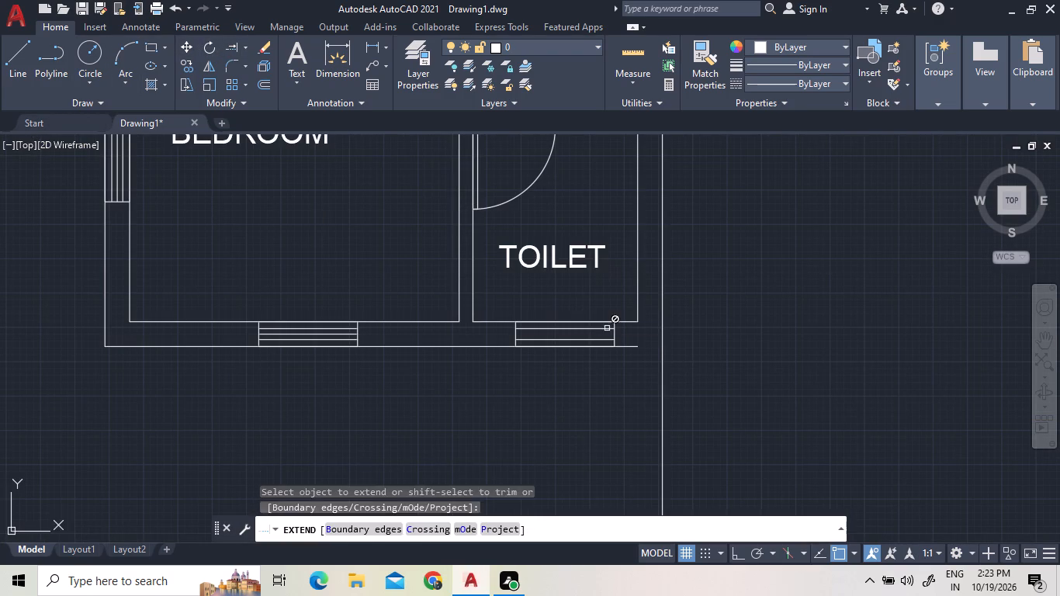
{"action": "left_click", "coordinate": [634, 347]}
{"action": "key", "text": "Escape"}
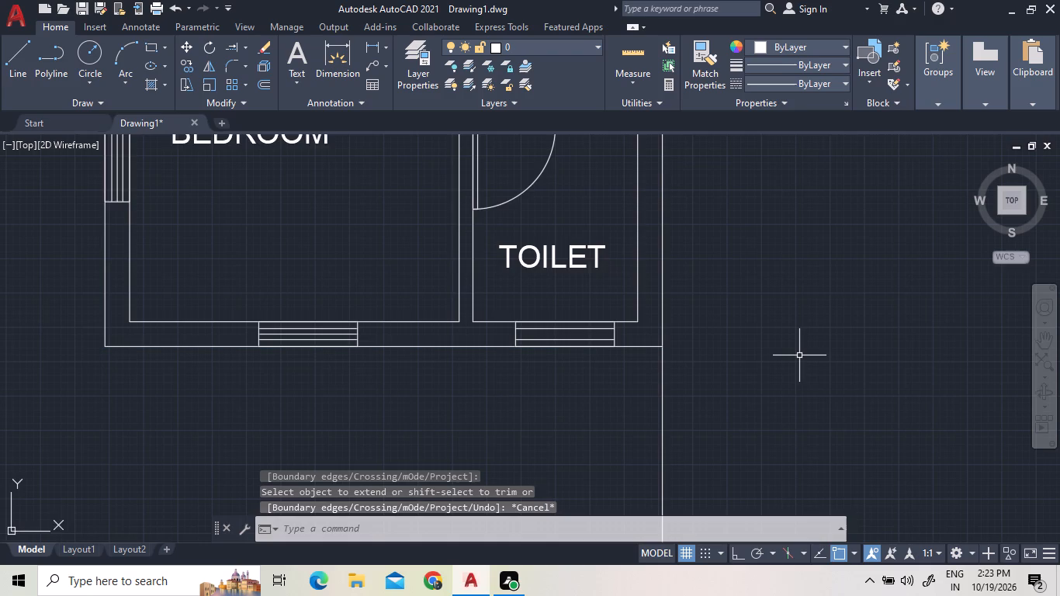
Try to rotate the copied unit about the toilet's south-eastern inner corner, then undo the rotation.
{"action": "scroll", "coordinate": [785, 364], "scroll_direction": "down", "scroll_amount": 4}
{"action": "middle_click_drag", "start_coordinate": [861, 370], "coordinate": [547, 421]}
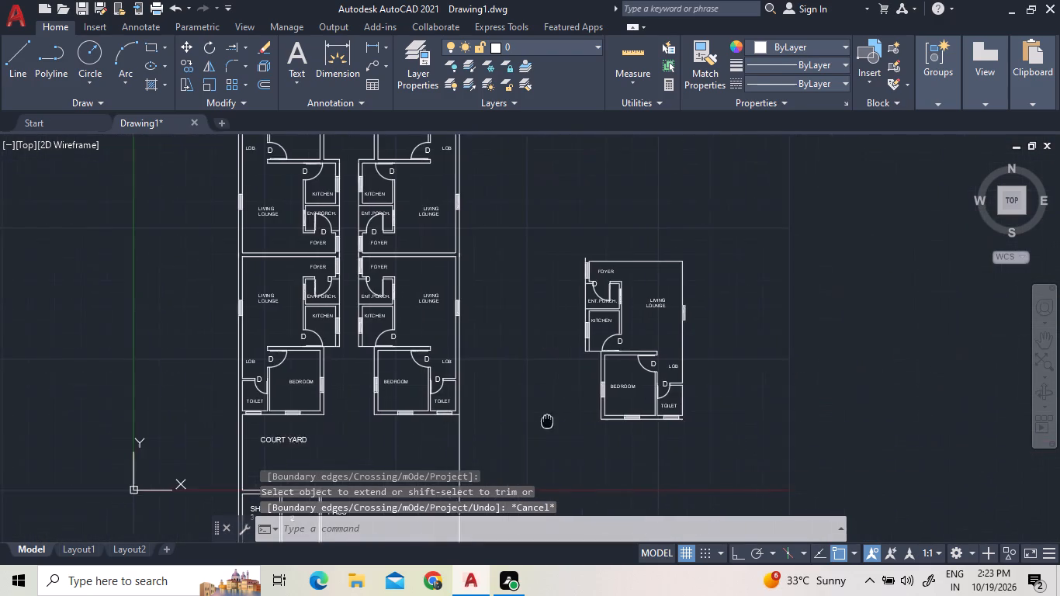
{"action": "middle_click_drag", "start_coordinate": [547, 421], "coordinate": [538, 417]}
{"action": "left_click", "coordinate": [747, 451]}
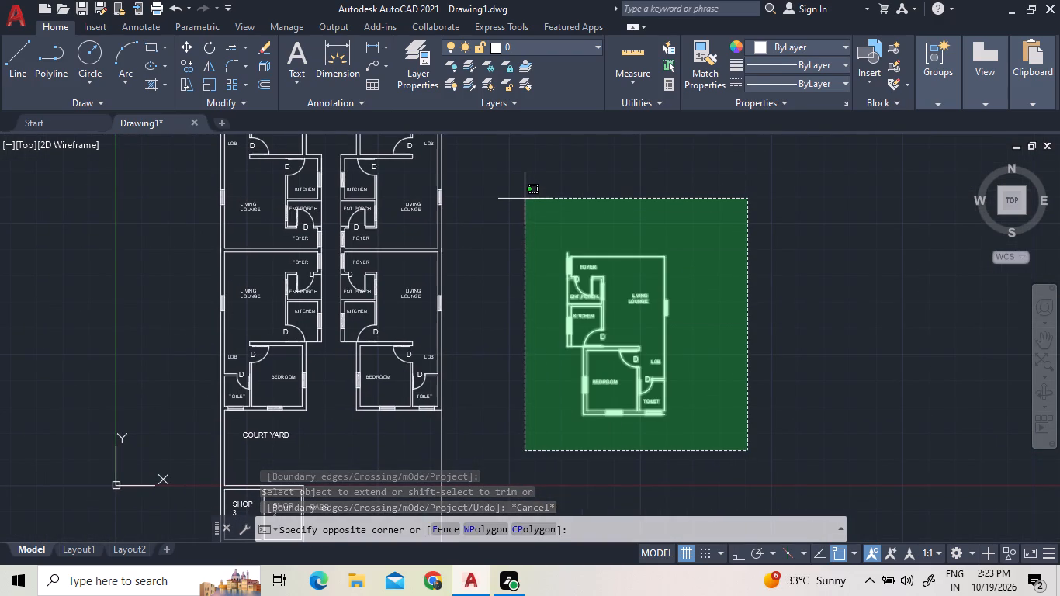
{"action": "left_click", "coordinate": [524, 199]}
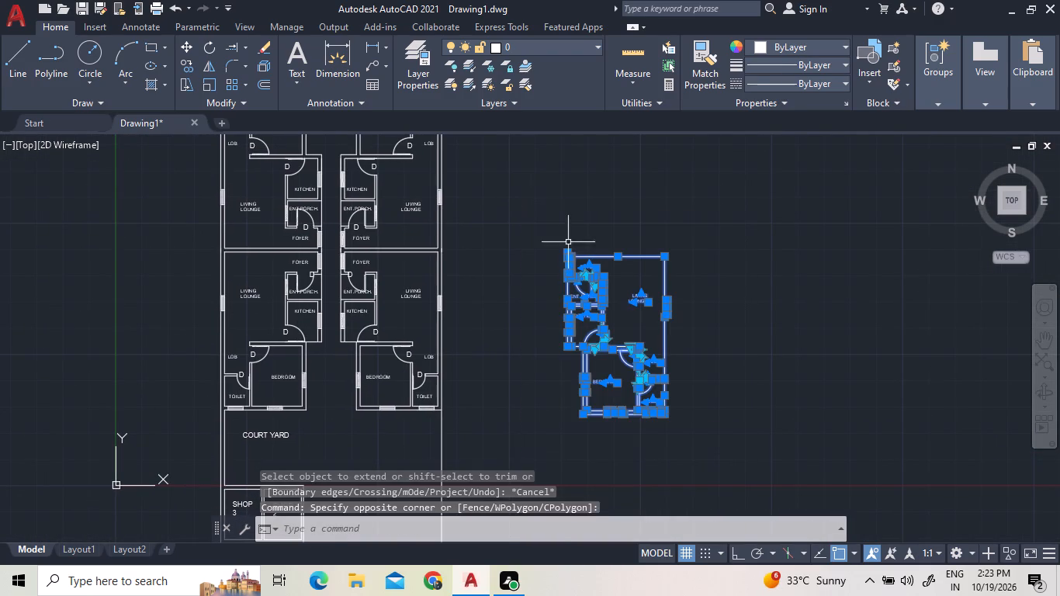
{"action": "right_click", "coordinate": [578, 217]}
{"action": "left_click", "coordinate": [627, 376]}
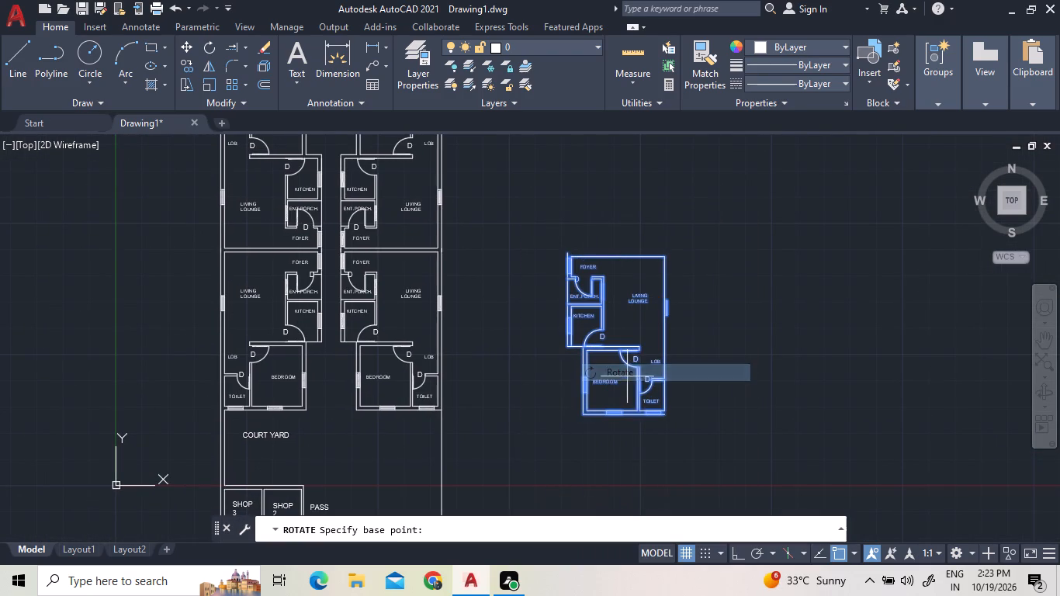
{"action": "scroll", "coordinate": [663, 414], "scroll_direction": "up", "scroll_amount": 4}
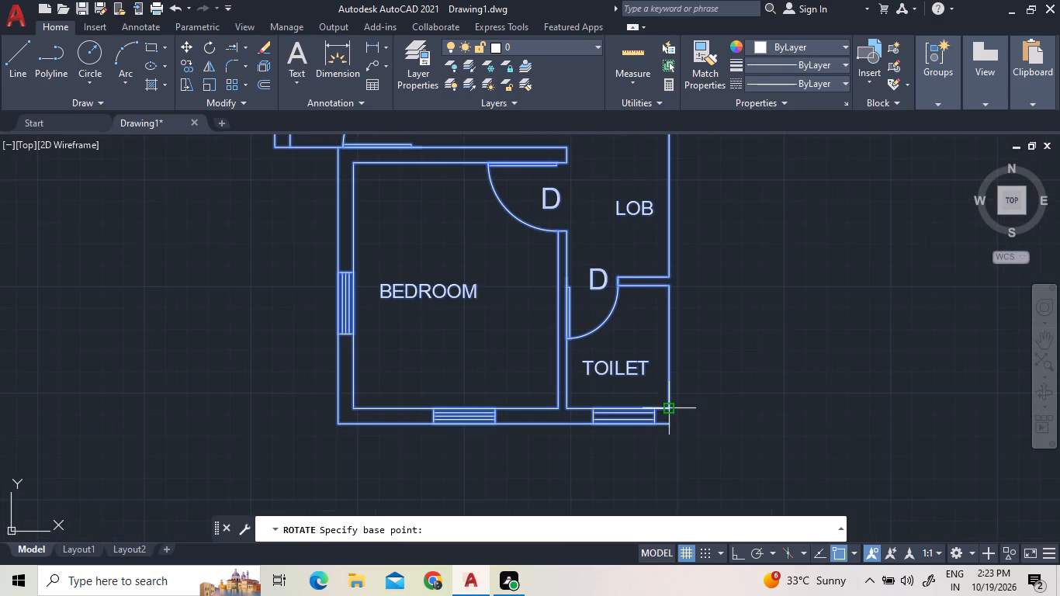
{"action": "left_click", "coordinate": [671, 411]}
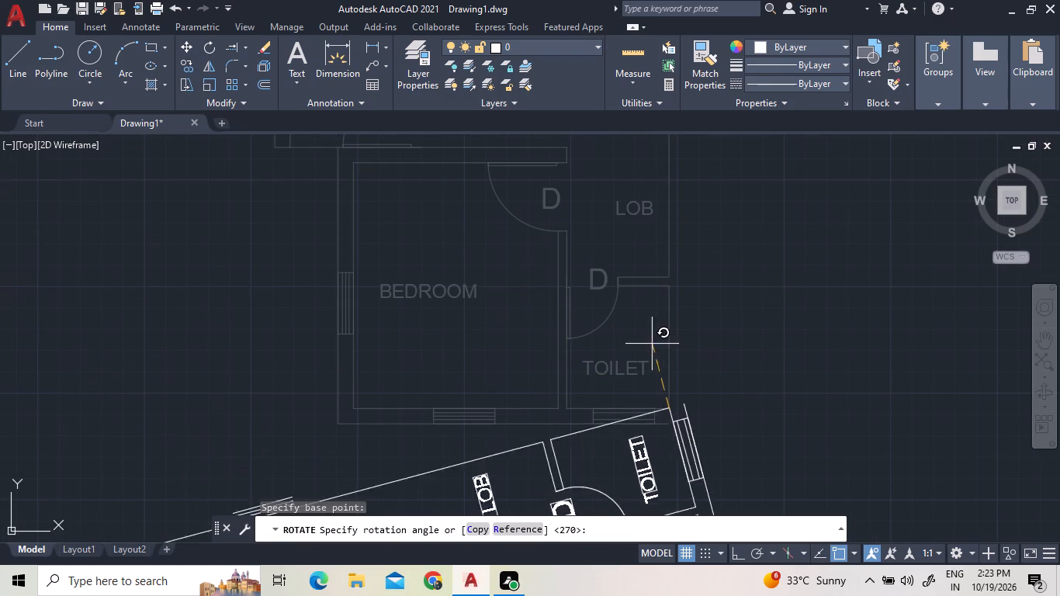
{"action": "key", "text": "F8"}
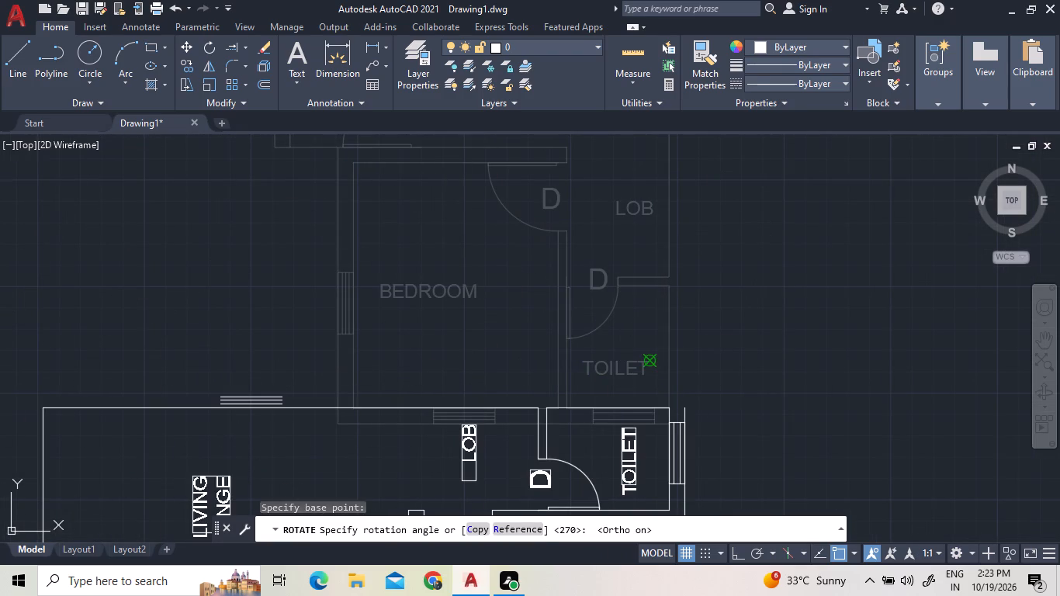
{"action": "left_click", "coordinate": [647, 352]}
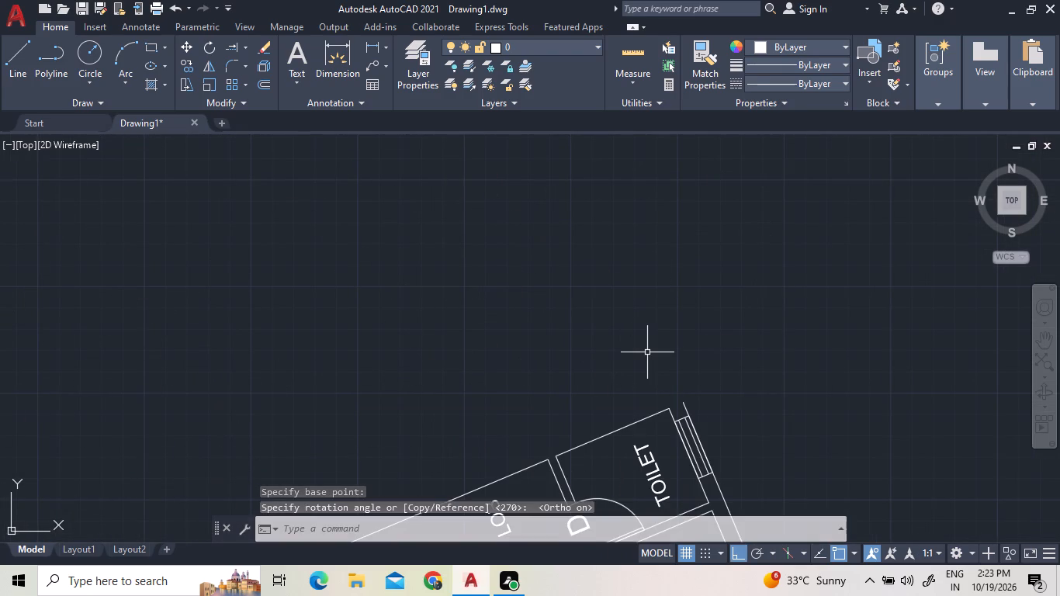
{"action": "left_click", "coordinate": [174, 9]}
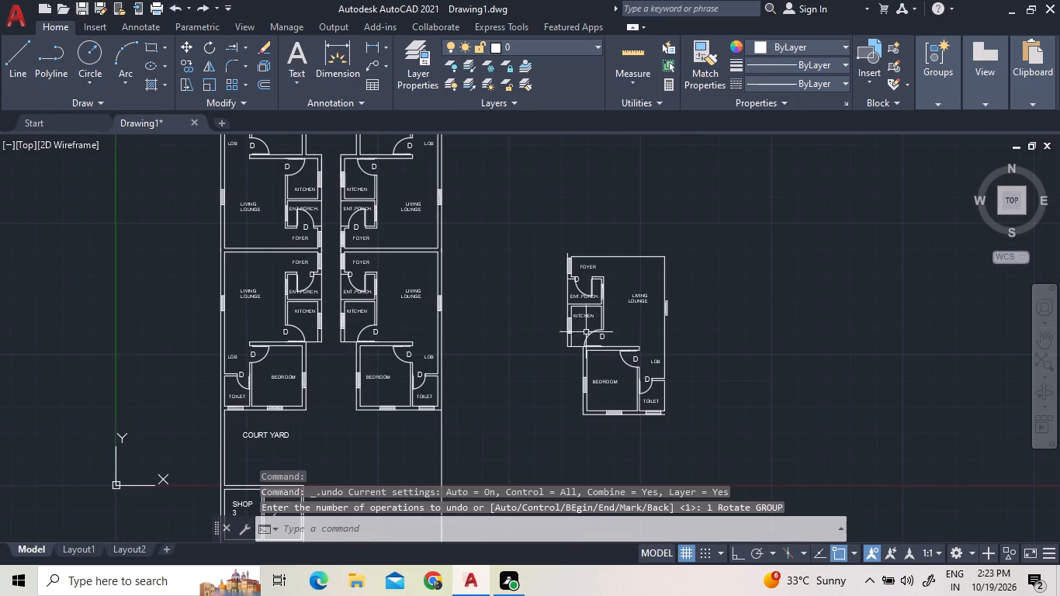
Rotate the copied unit with its labels 90 degrees counterclockwise about the living lounge's north-eastern corner.
{"action": "left_click", "coordinate": [703, 435]}
{"action": "left_click", "coordinate": [536, 235]}
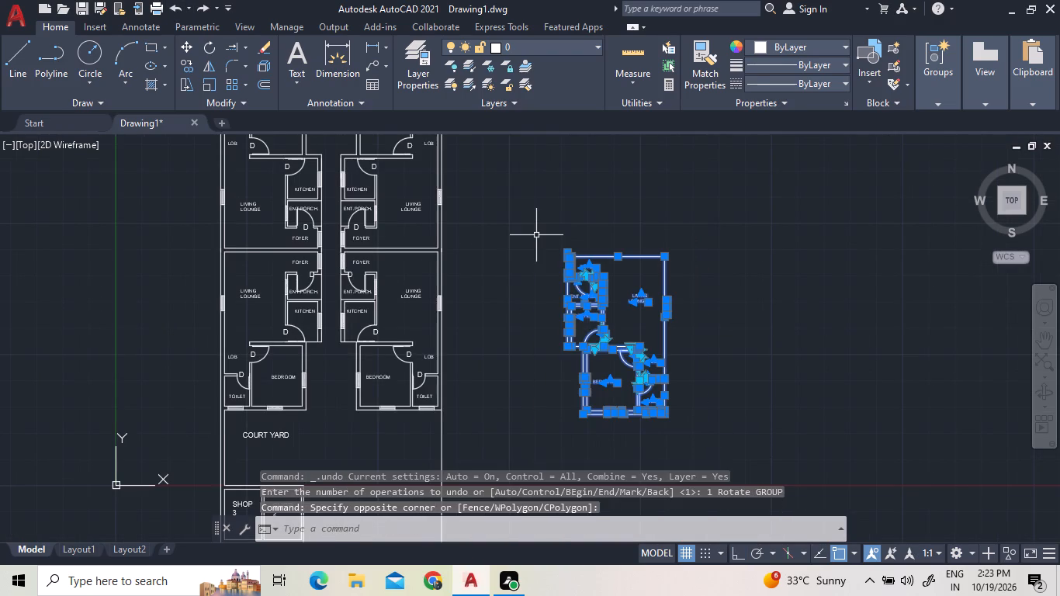
{"action": "right_click", "coordinate": [480, 289]}
{"action": "left_click", "coordinate": [522, 366]}
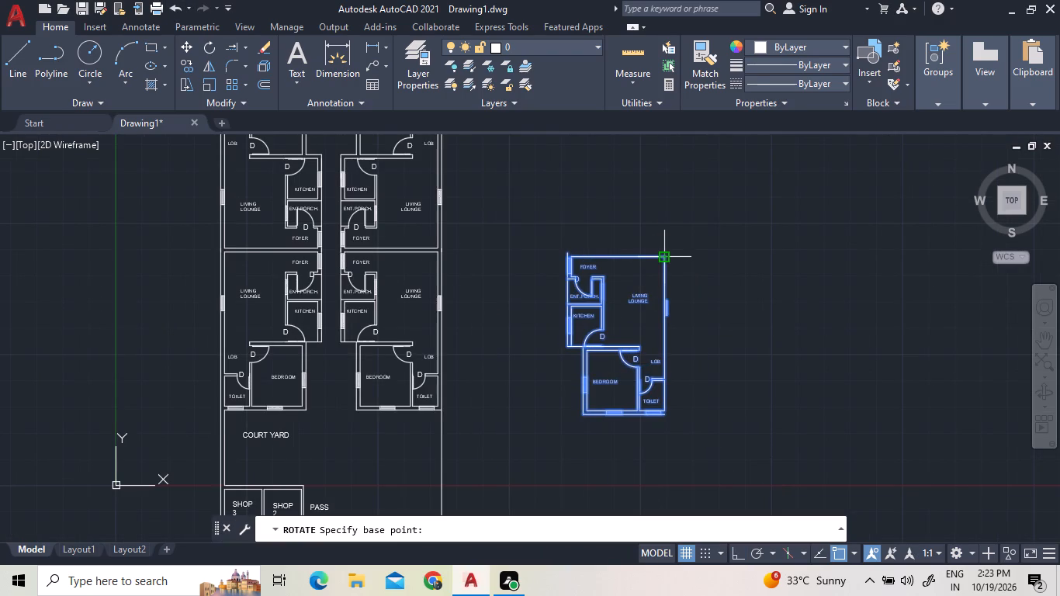
{"action": "left_click", "coordinate": [664, 257]}
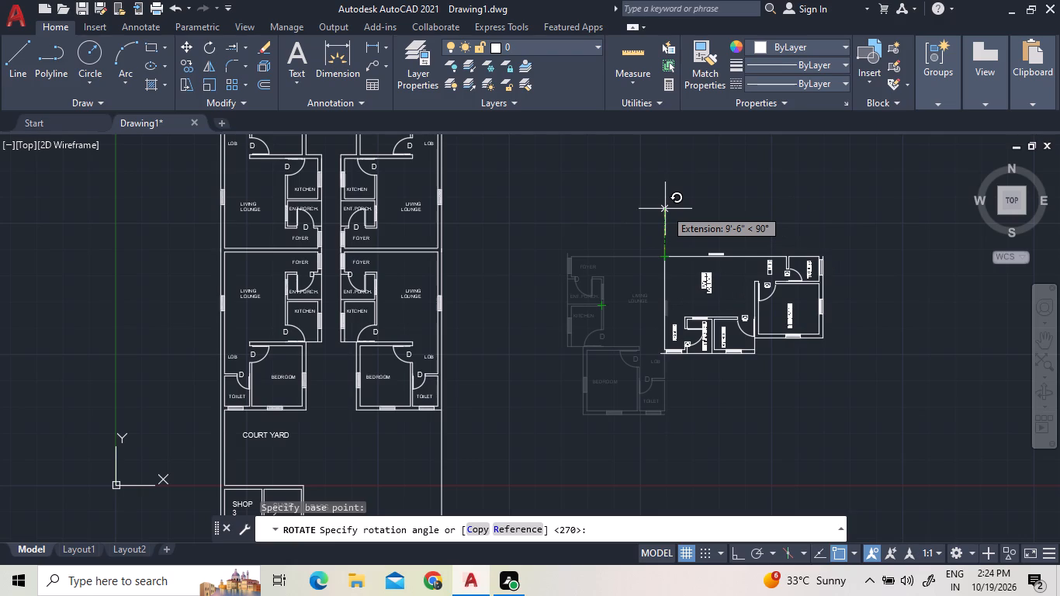
{"action": "left_click", "coordinate": [665, 209]}
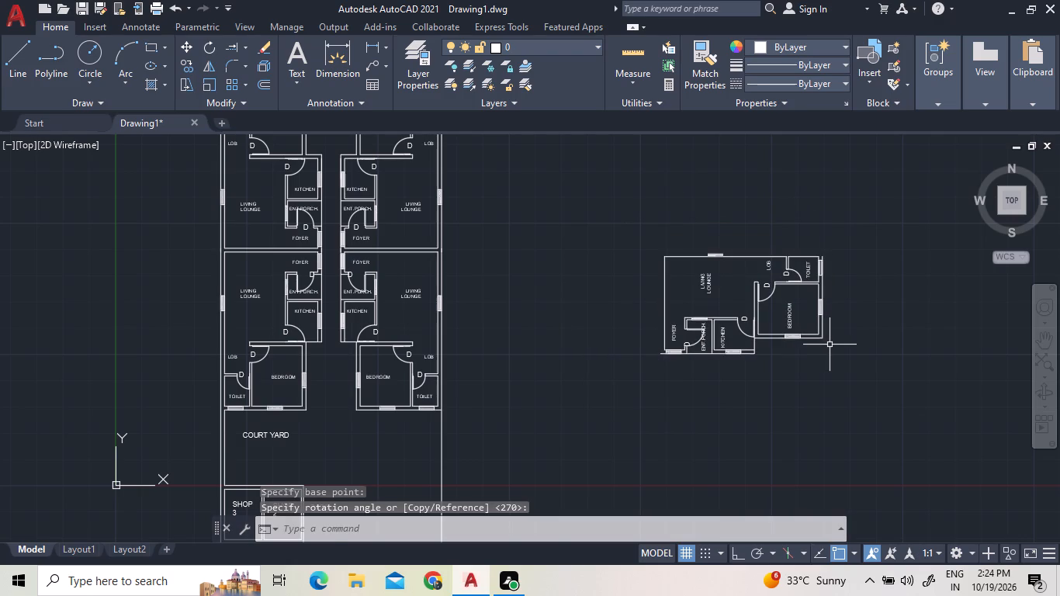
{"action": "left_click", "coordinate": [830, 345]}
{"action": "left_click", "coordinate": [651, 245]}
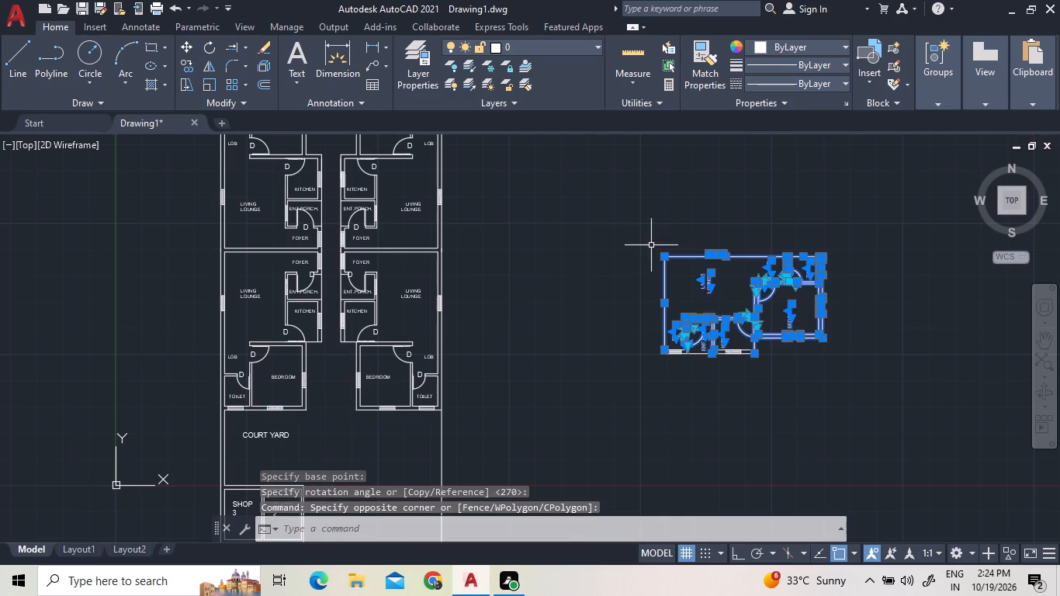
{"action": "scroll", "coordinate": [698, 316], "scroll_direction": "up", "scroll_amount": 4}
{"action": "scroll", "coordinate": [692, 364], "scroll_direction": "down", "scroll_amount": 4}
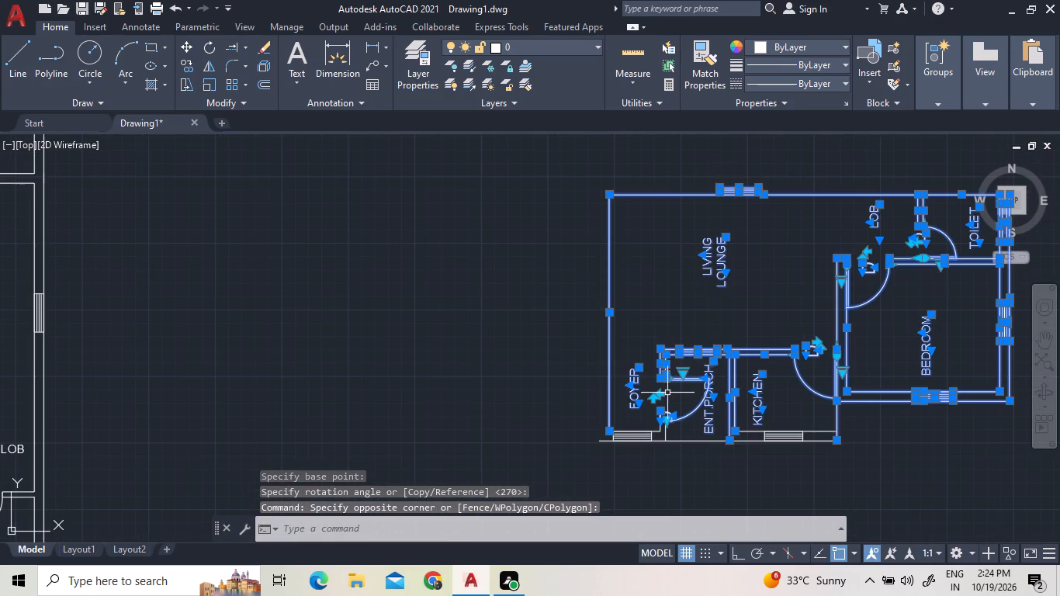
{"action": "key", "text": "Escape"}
Mirror the whole rotated unit with its labels, starting the mirror line at the western end of the foyer's outer southern wall.
{"action": "scroll", "coordinate": [733, 438], "scroll_direction": "down", "scroll_amount": 1}
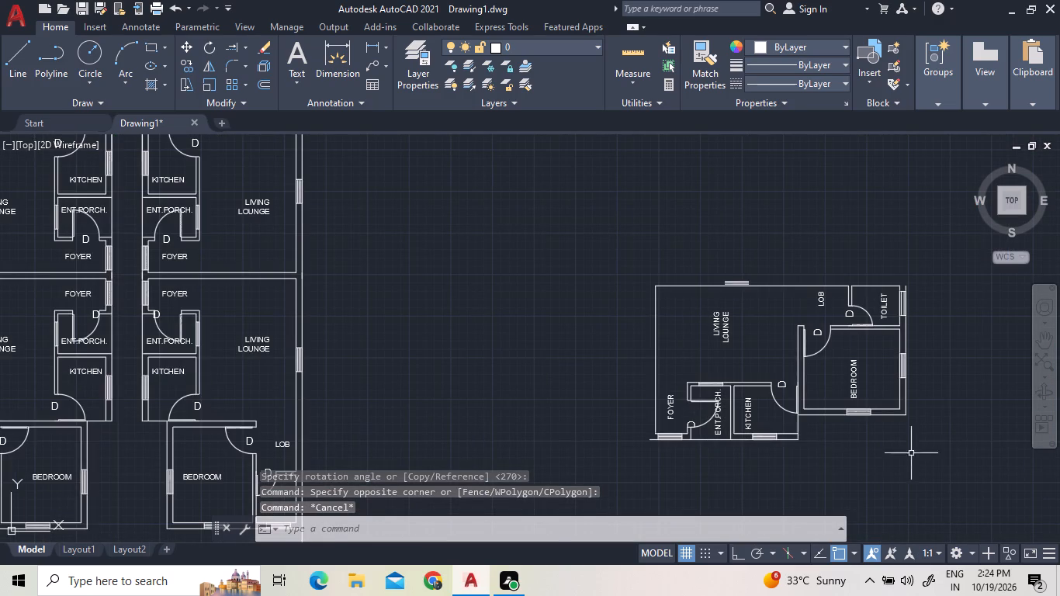
{"action": "left_click", "coordinate": [944, 455]}
{"action": "left_click", "coordinate": [583, 260]}
{"action": "right_click", "coordinate": [584, 258]}
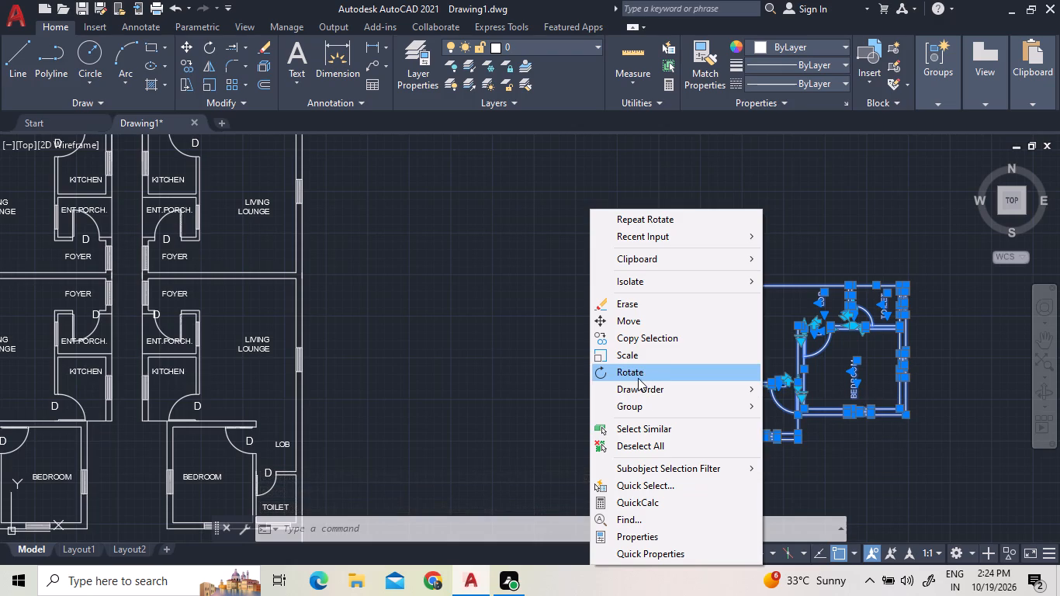
{"action": "left_click", "coordinate": [213, 67]}
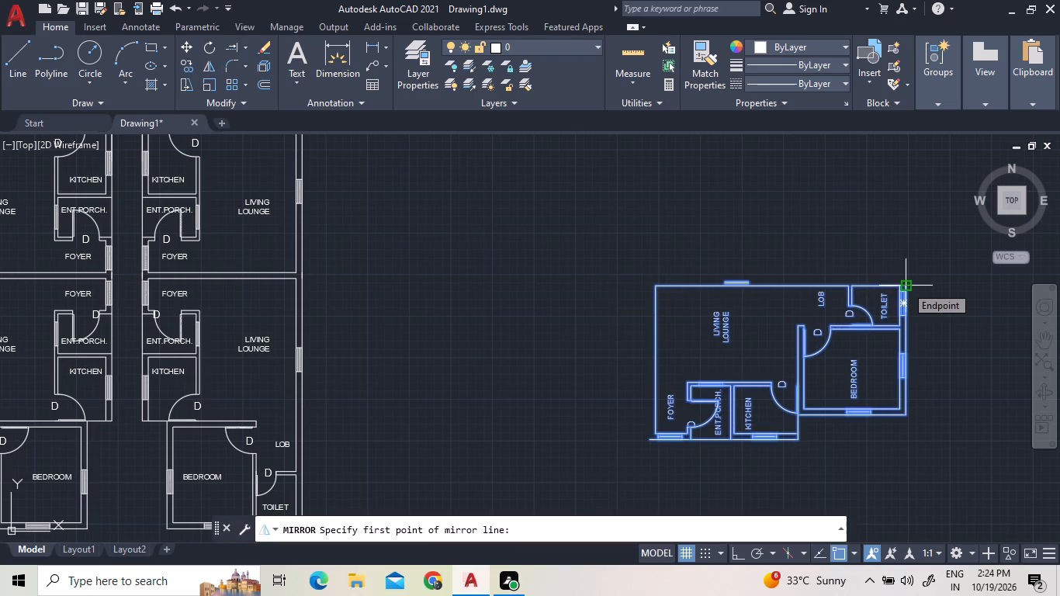
{"action": "left_click", "coordinate": [652, 440]}
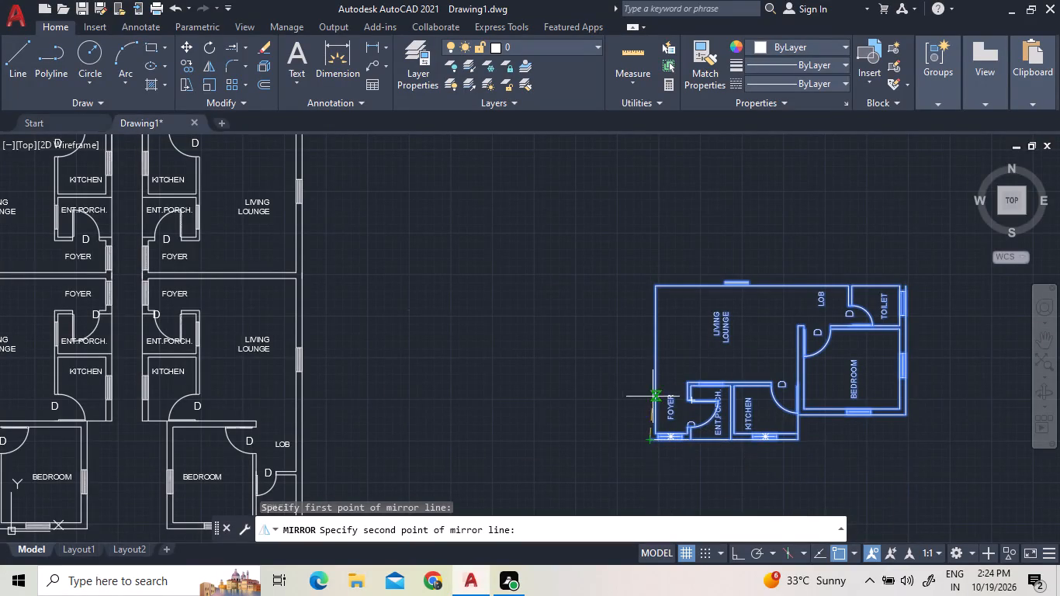
Mirror the whole rotated unit with its labels about its outer eastern wall line beside the bedroom and toilet, keeping the original.
{"action": "key", "text": "Escape"}
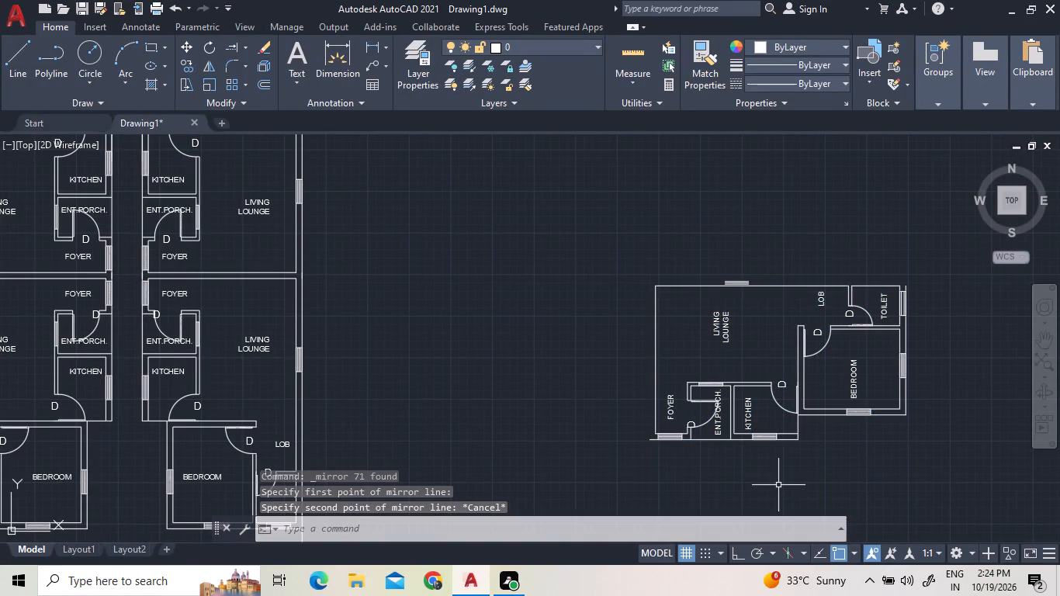
{"action": "left_click", "coordinate": [955, 449]}
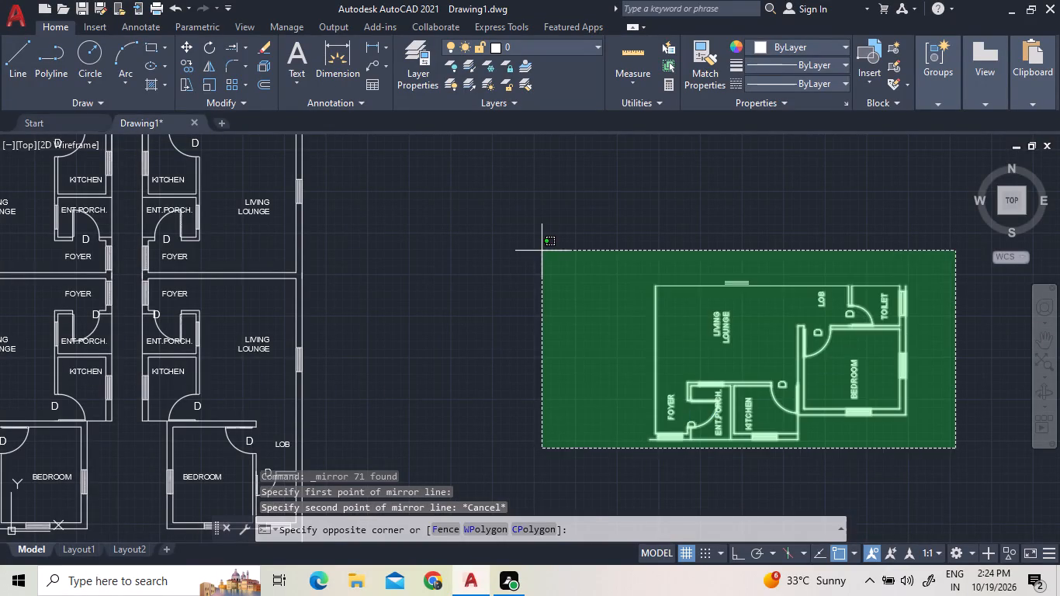
{"action": "left_click", "coordinate": [542, 251]}
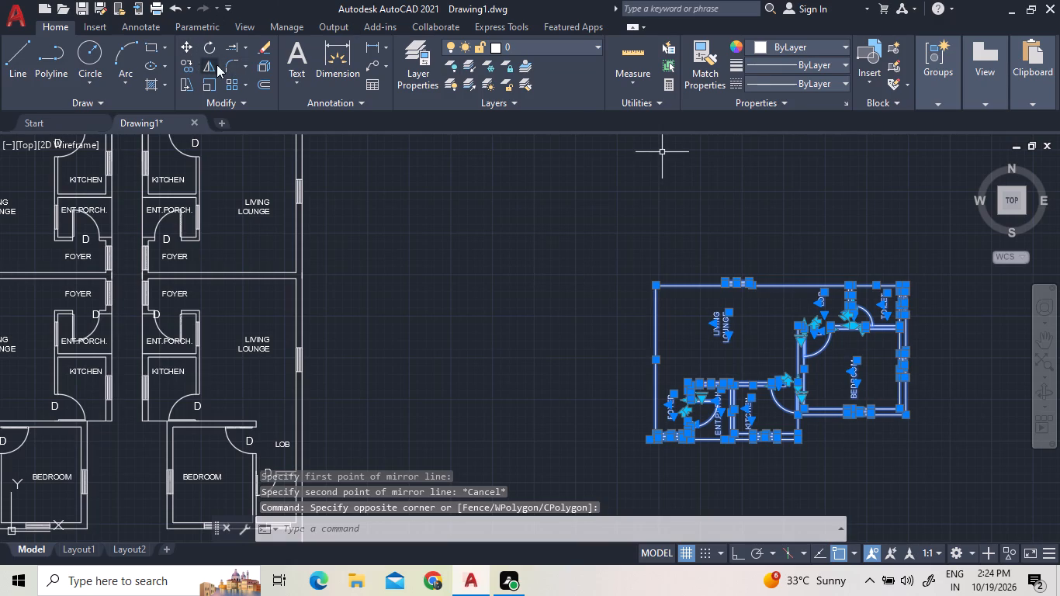
{"action": "left_click", "coordinate": [206, 66]}
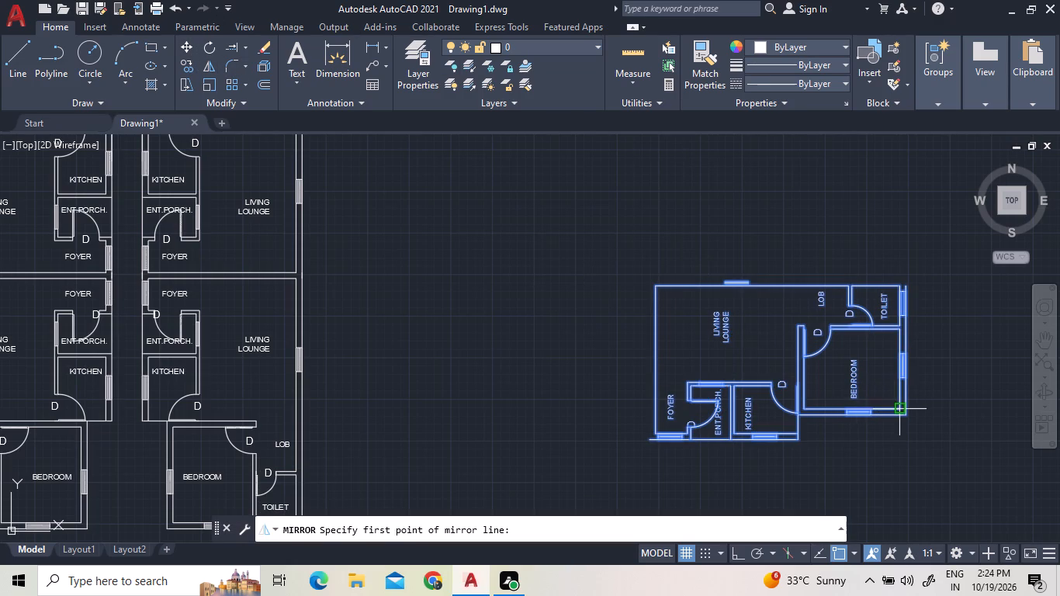
{"action": "left_click", "coordinate": [909, 413]}
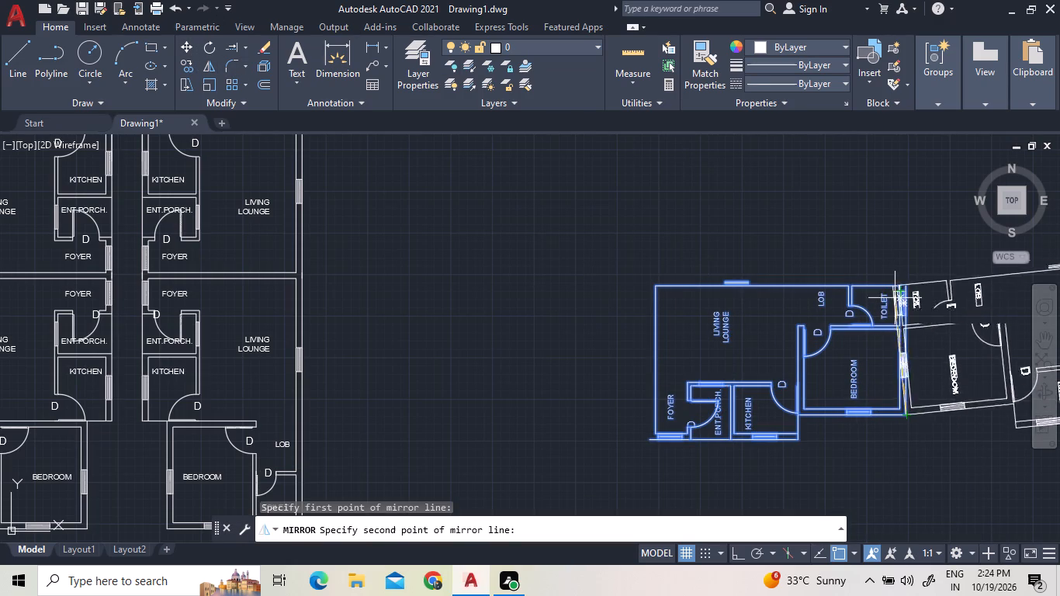
{"action": "scroll", "coordinate": [889, 302], "scroll_direction": "up", "scroll_amount": 2}
{"action": "scroll", "coordinate": [914, 309], "scroll_direction": "down", "scroll_amount": 1}
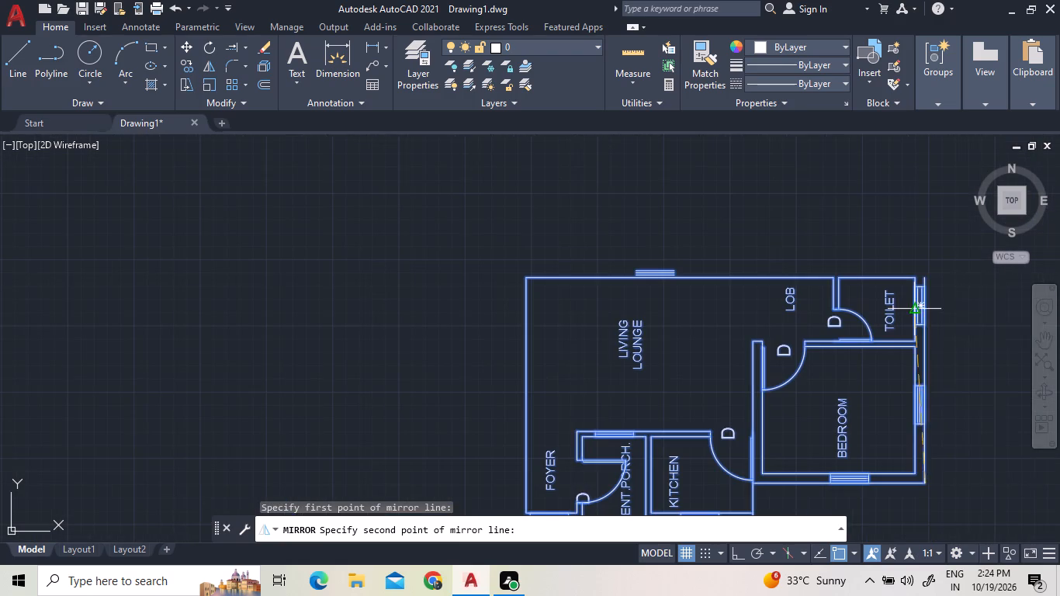
{"action": "scroll", "coordinate": [938, 275], "scroll_direction": "up", "scroll_amount": 3}
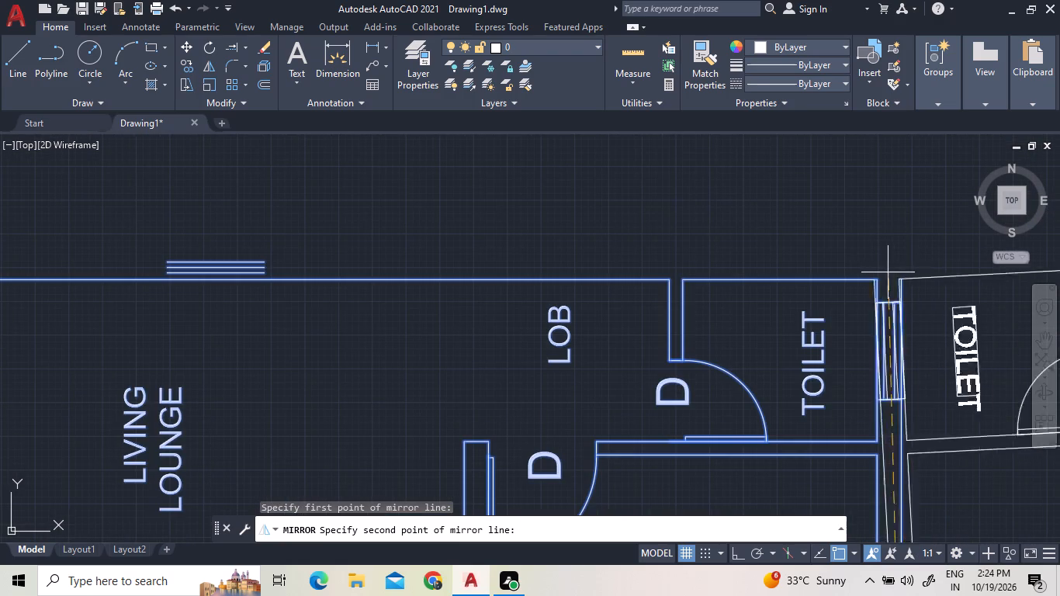
{"action": "left_click", "coordinate": [899, 282]}
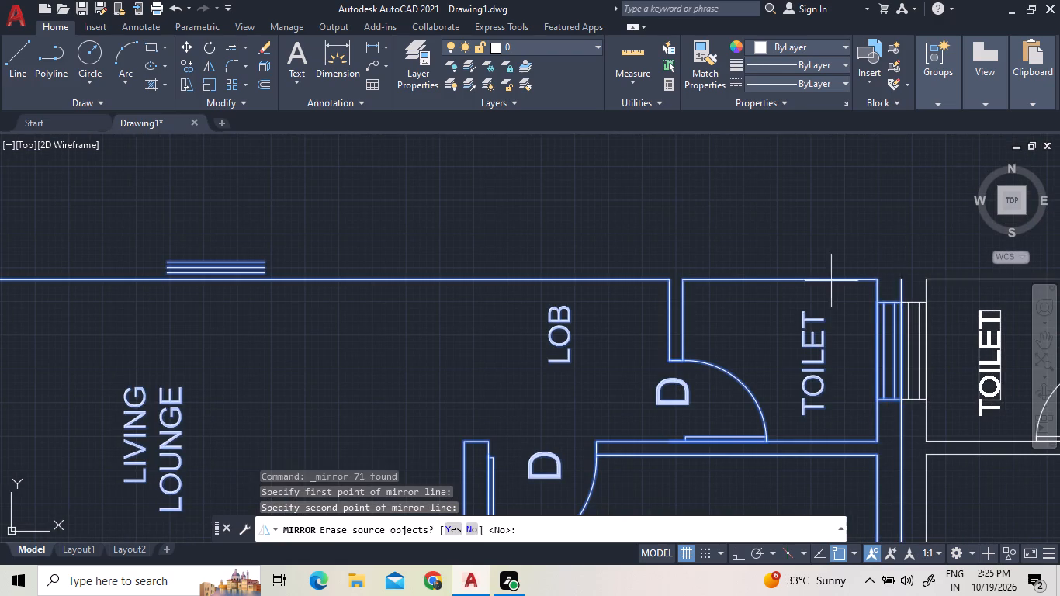
{"action": "scroll", "coordinate": [783, 284], "scroll_direction": "down", "scroll_amount": 3}
{"action": "scroll", "coordinate": [637, 278], "scroll_direction": "down", "scroll_amount": 3}
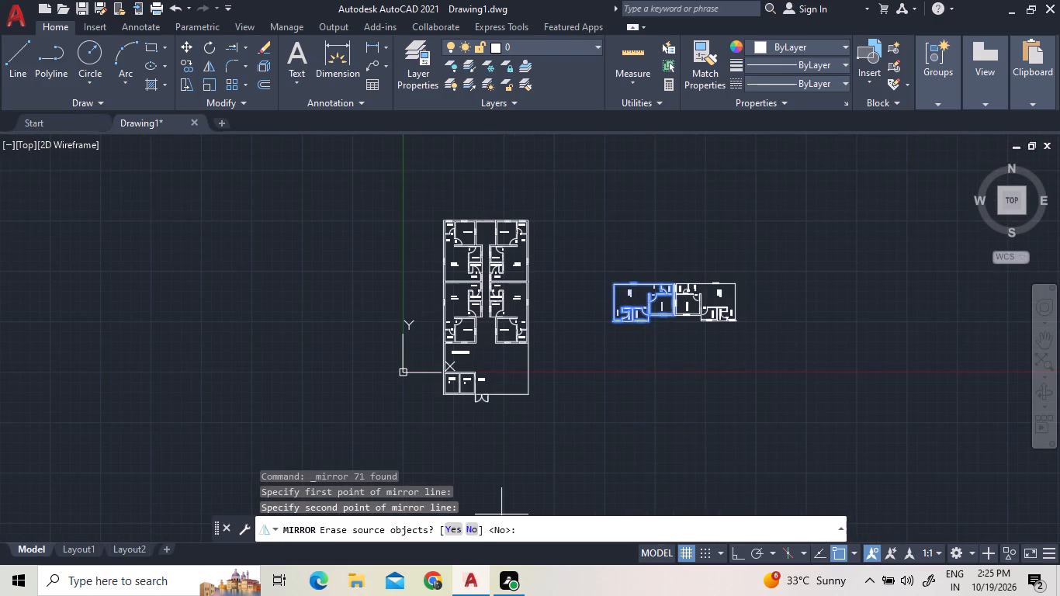
{"action": "left_click", "coordinate": [473, 536]}
{"action": "left_click", "coordinate": [474, 532]}
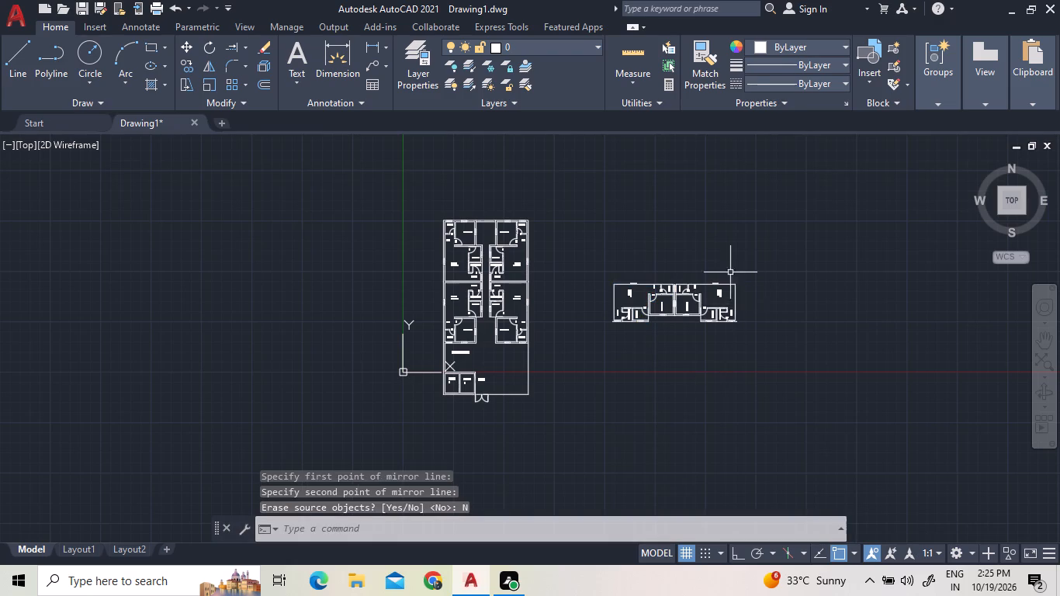
Mirror the eastern unit of the rotated pair southward about the outer southern wall line of its kitchen and foyer, keeping the original.
{"action": "scroll", "coordinate": [729, 271], "scroll_direction": "up", "scroll_amount": 3}
{"action": "scroll", "coordinate": [698, 355], "scroll_direction": "down", "scroll_amount": 2}
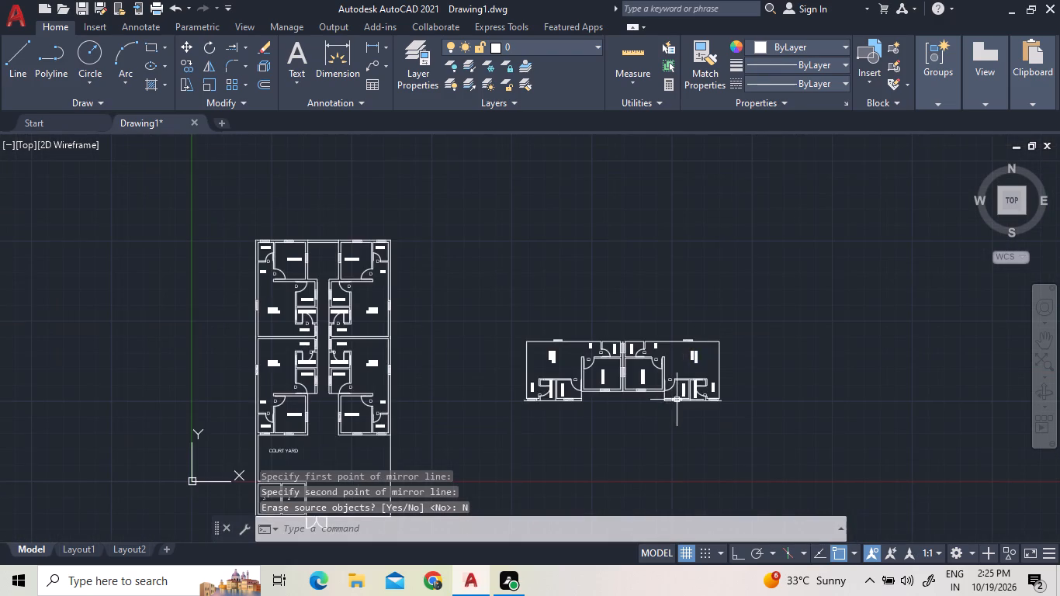
{"action": "scroll", "coordinate": [676, 403], "scroll_direction": "up", "scroll_amount": 3}
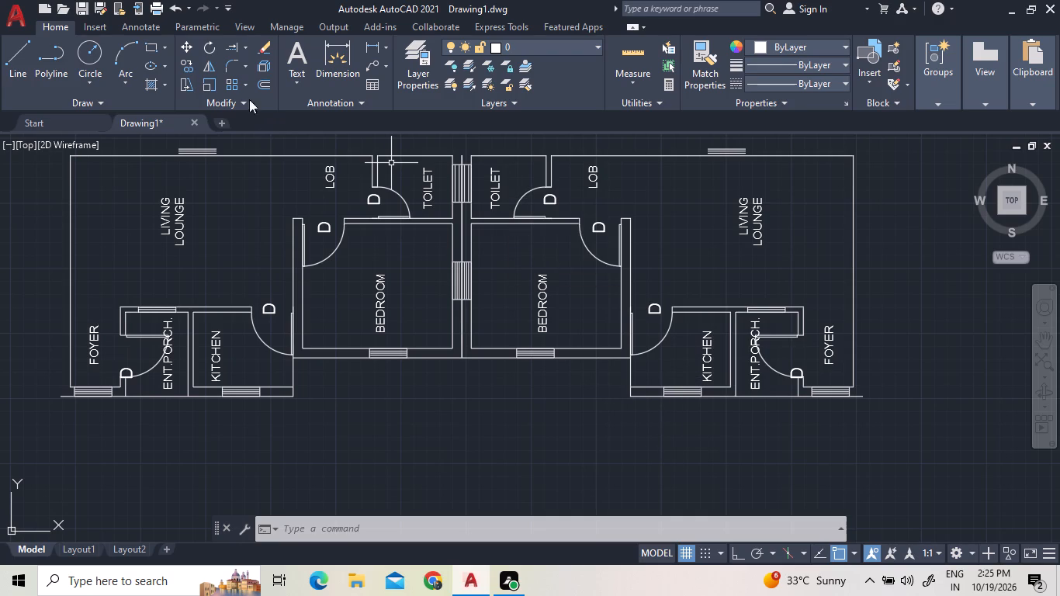
{"action": "left_click", "coordinate": [209, 66]}
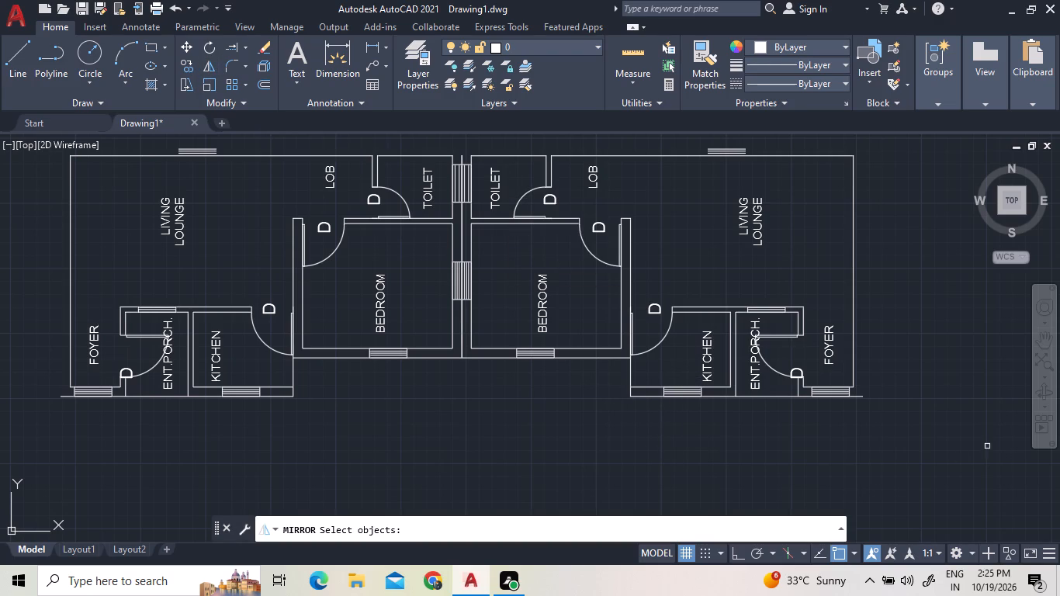
{"action": "left_click", "coordinate": [884, 416]}
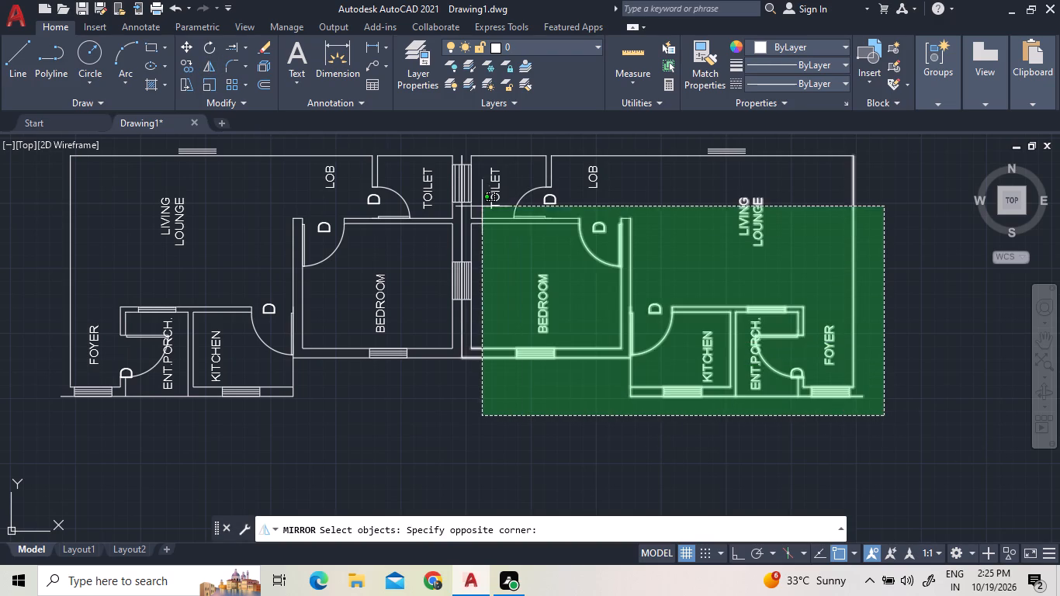
{"action": "left_click", "coordinate": [466, 150]}
{"action": "right_click", "coordinate": [536, 227]}
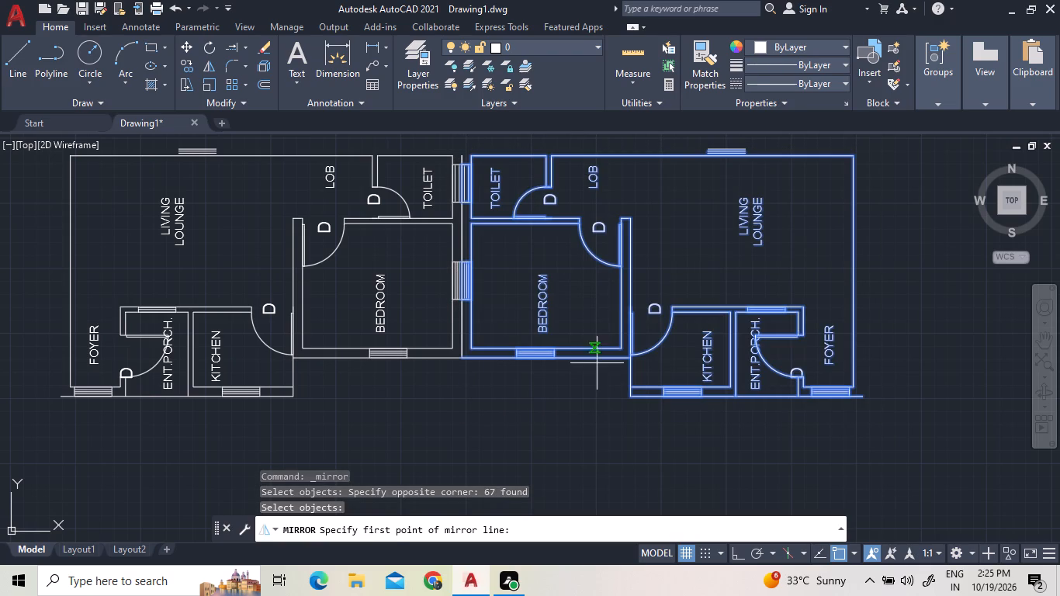
{"action": "left_click", "coordinate": [861, 393]}
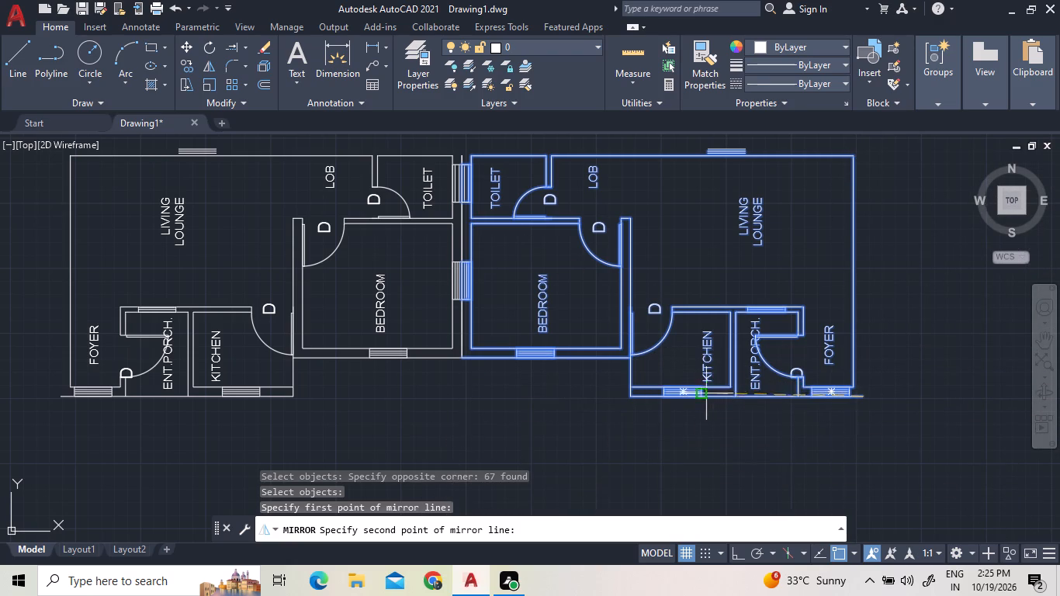
{"action": "scroll", "coordinate": [635, 396], "scroll_direction": "up", "scroll_amount": 3}
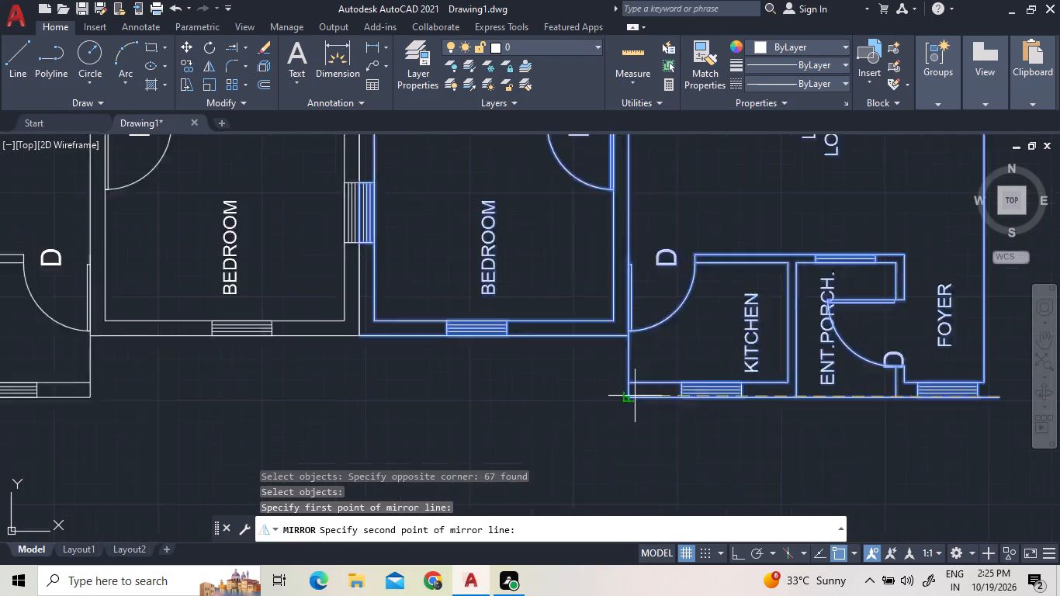
{"action": "left_click", "coordinate": [623, 396]}
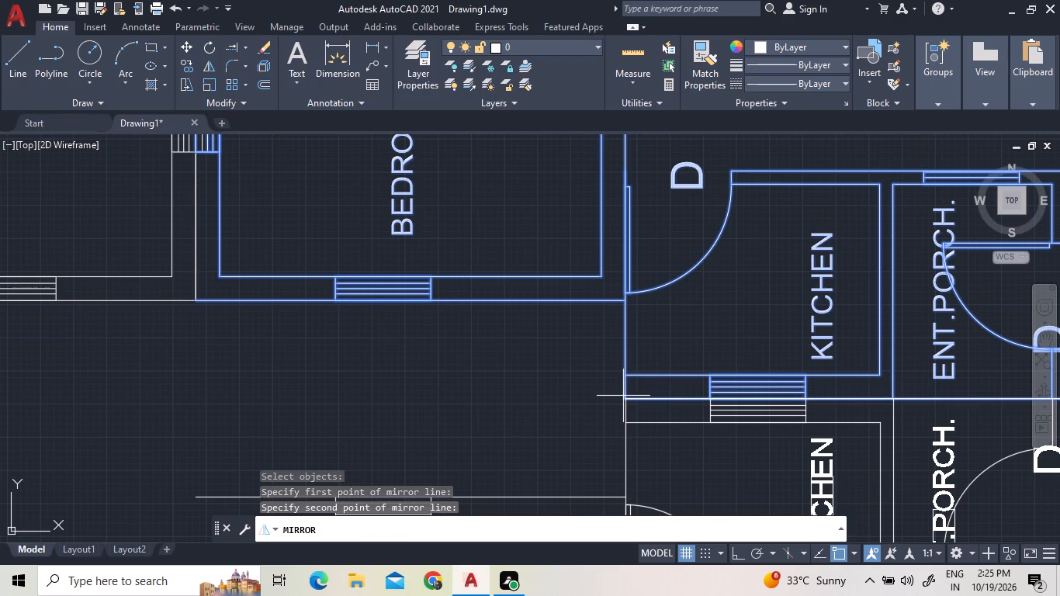
{"action": "scroll", "coordinate": [535, 337], "scroll_direction": "down", "scroll_amount": 3}
{"action": "scroll", "coordinate": [652, 409], "scroll_direction": "up", "scroll_amount": 2}
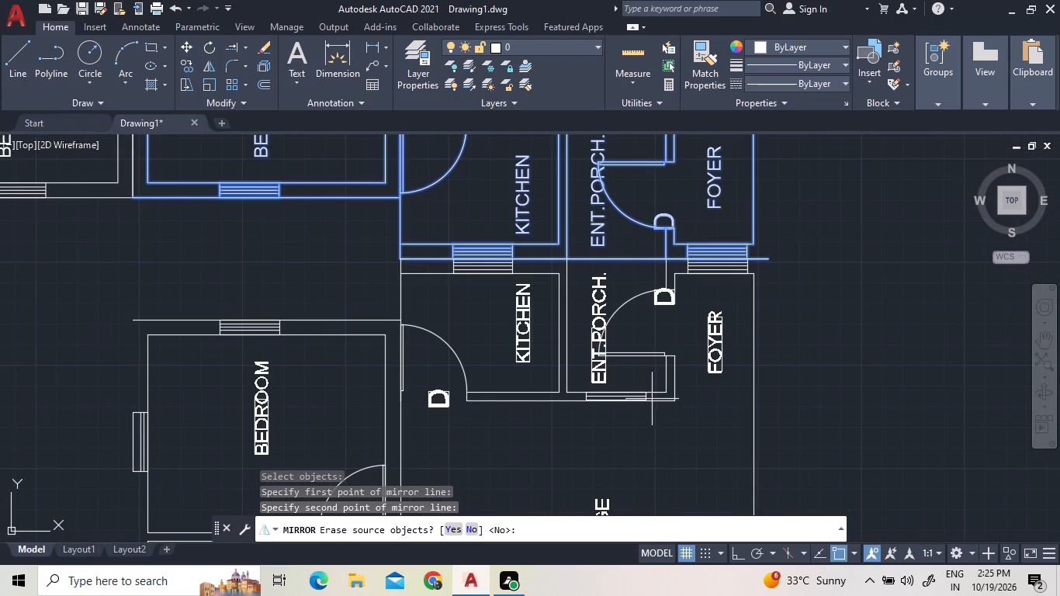
{"action": "scroll", "coordinate": [608, 280], "scroll_direction": "down", "scroll_amount": 3}
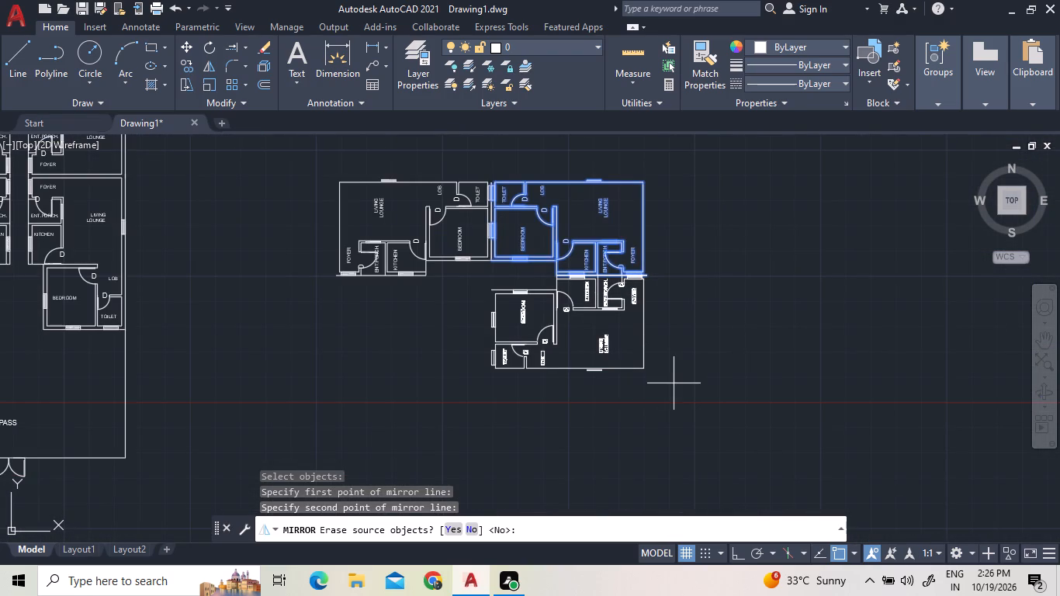
{"action": "left_click", "coordinate": [476, 526]}
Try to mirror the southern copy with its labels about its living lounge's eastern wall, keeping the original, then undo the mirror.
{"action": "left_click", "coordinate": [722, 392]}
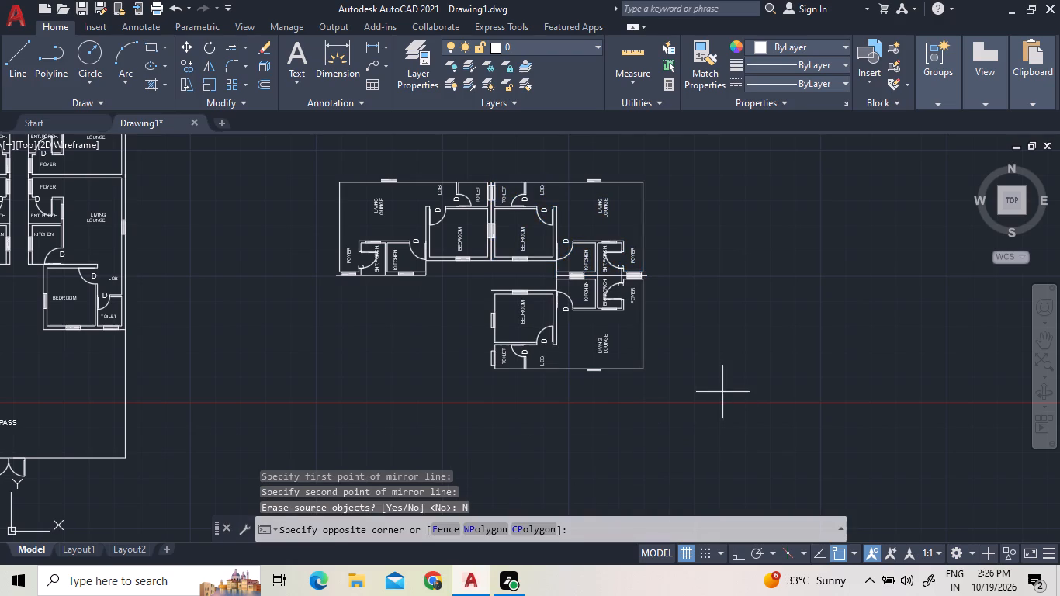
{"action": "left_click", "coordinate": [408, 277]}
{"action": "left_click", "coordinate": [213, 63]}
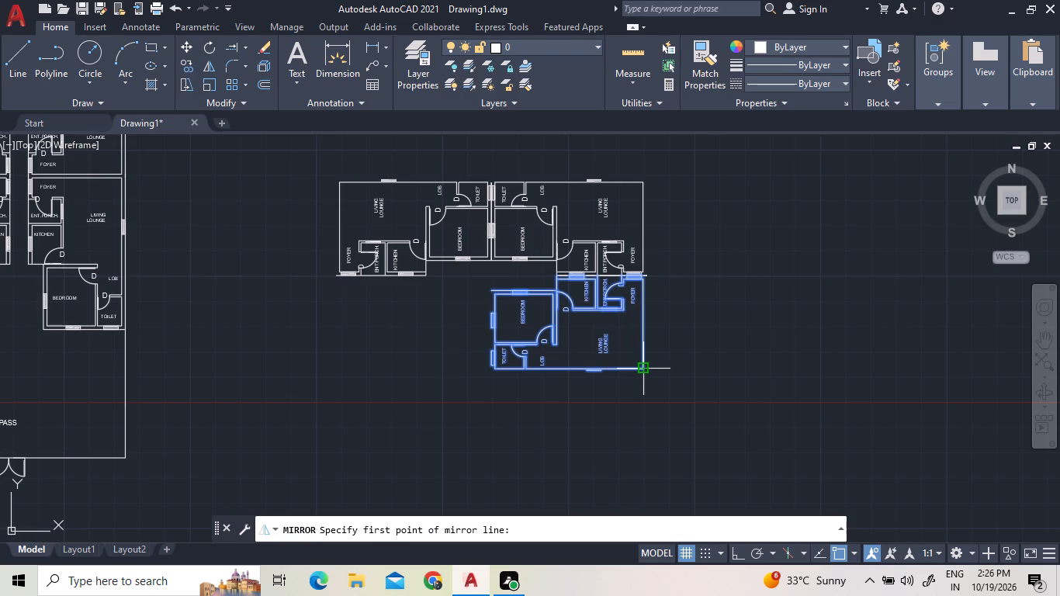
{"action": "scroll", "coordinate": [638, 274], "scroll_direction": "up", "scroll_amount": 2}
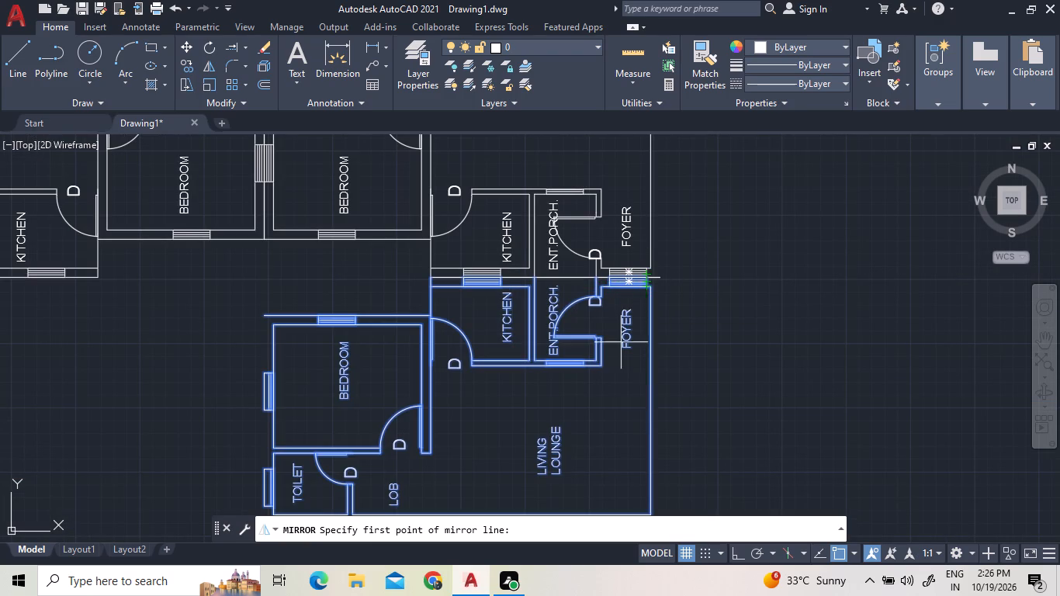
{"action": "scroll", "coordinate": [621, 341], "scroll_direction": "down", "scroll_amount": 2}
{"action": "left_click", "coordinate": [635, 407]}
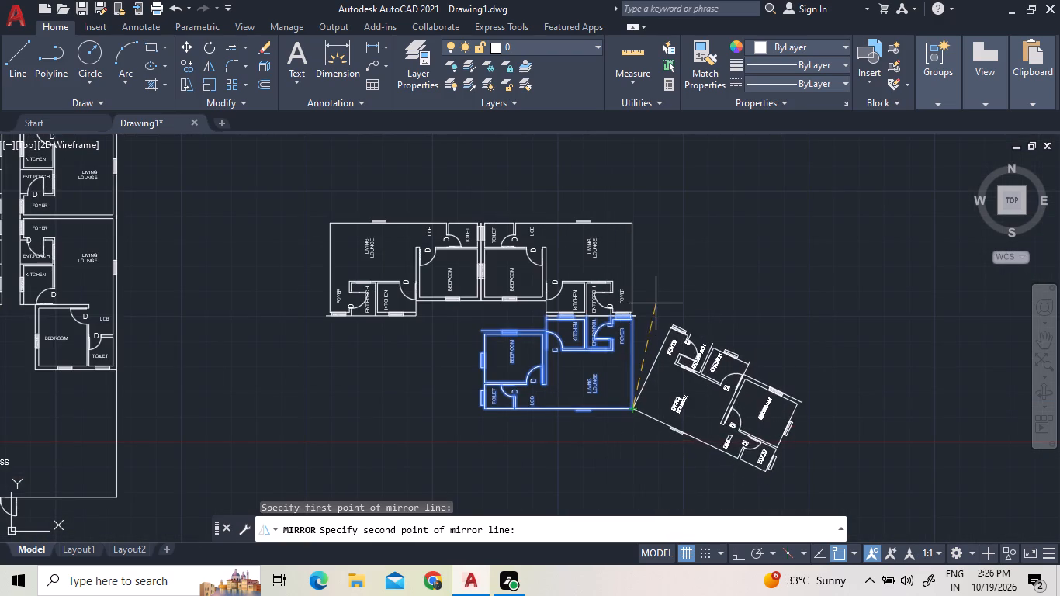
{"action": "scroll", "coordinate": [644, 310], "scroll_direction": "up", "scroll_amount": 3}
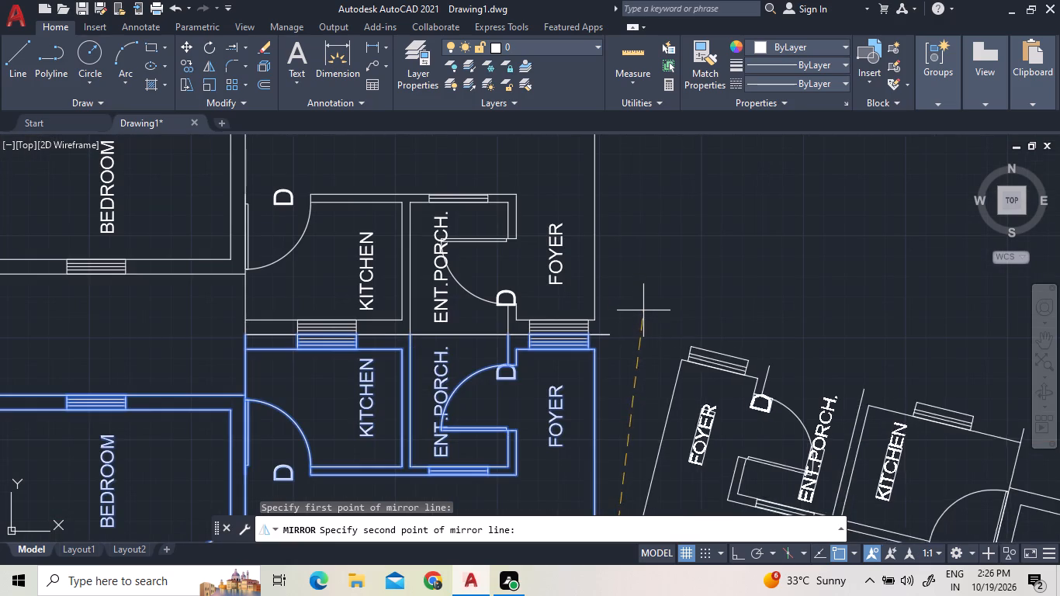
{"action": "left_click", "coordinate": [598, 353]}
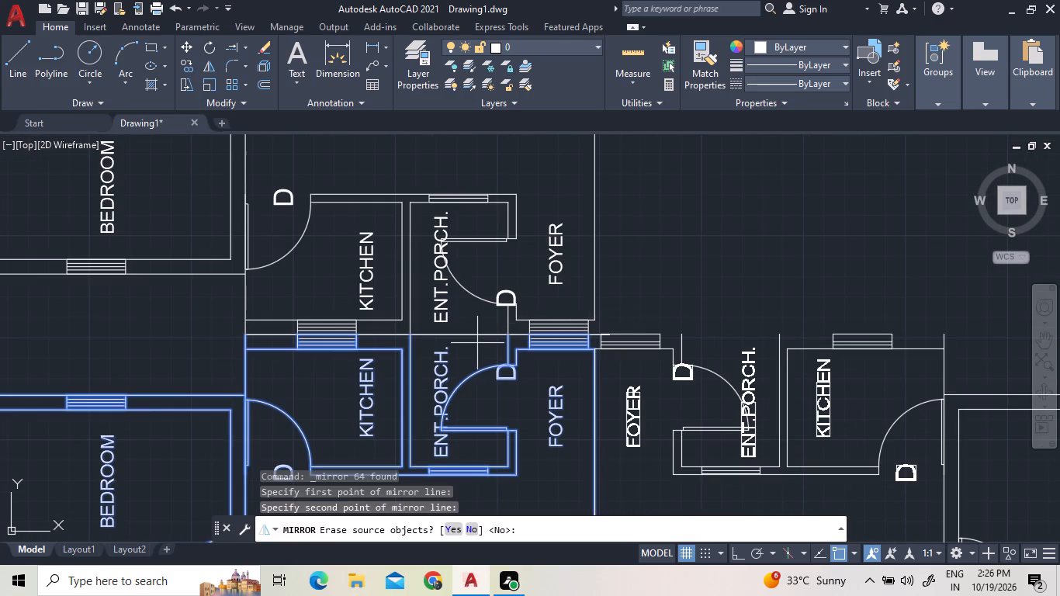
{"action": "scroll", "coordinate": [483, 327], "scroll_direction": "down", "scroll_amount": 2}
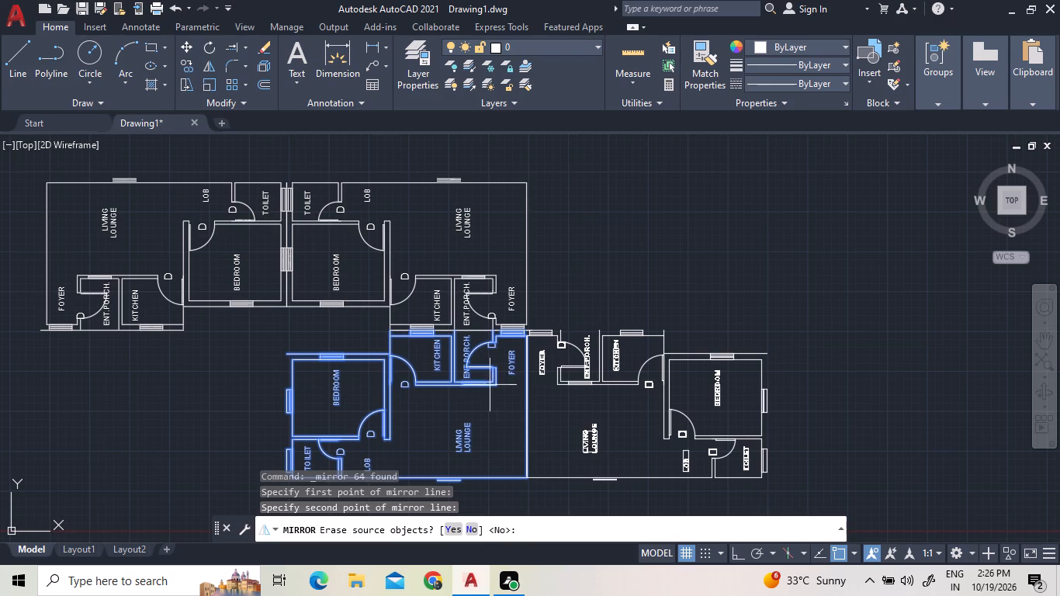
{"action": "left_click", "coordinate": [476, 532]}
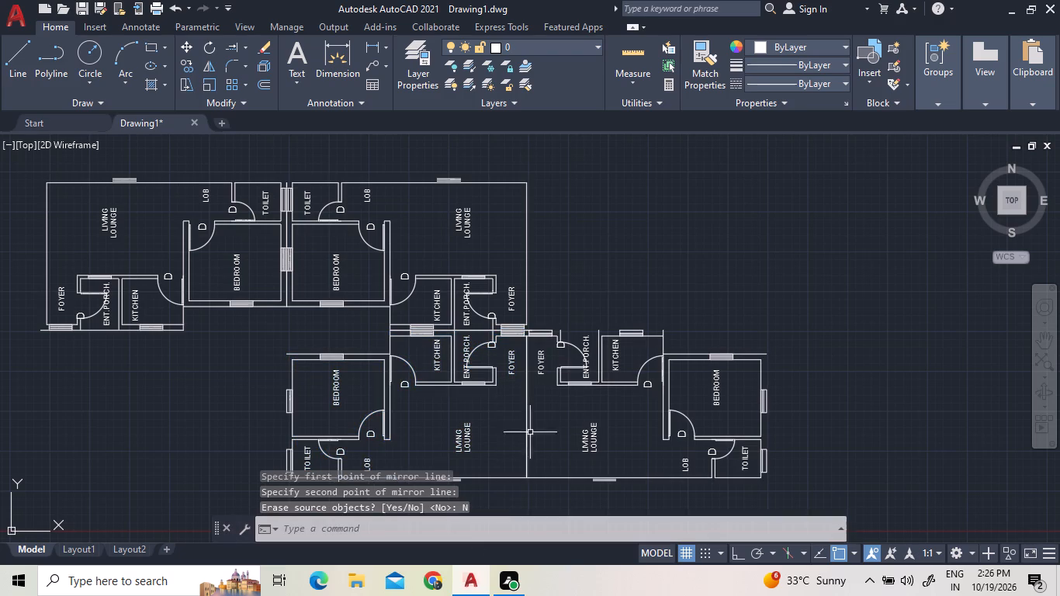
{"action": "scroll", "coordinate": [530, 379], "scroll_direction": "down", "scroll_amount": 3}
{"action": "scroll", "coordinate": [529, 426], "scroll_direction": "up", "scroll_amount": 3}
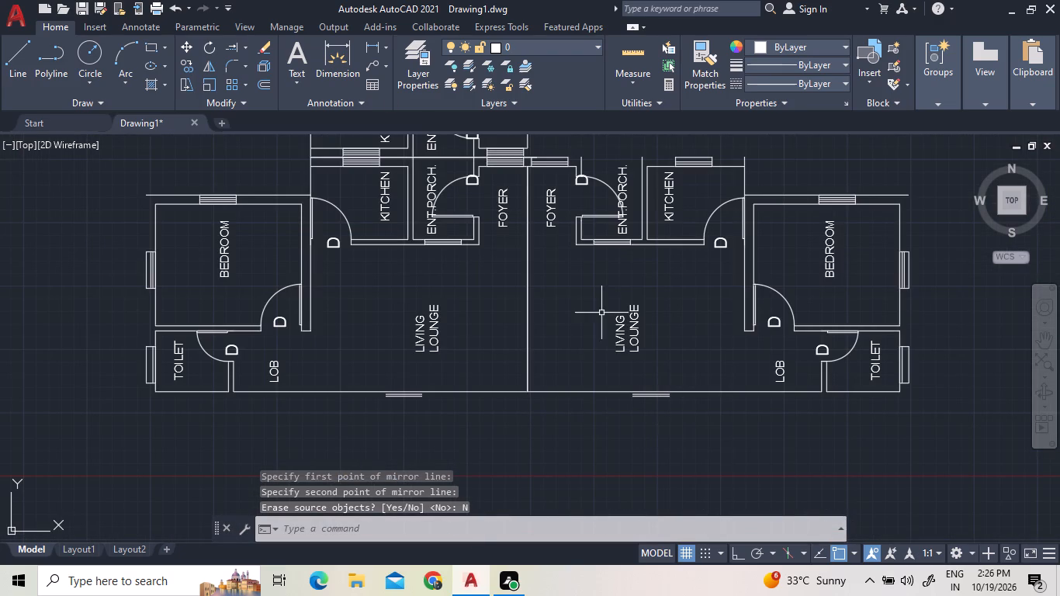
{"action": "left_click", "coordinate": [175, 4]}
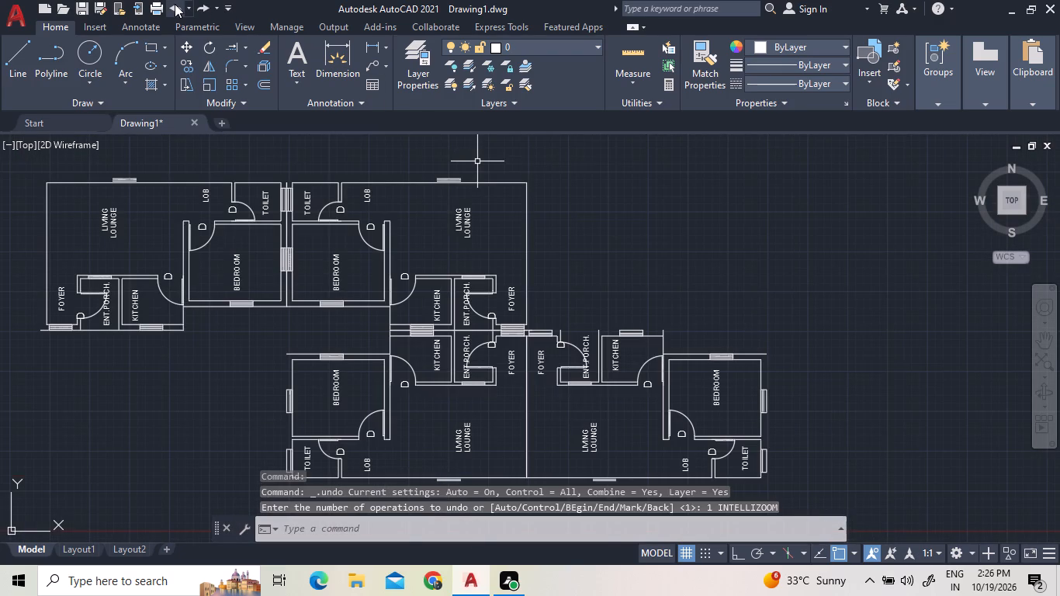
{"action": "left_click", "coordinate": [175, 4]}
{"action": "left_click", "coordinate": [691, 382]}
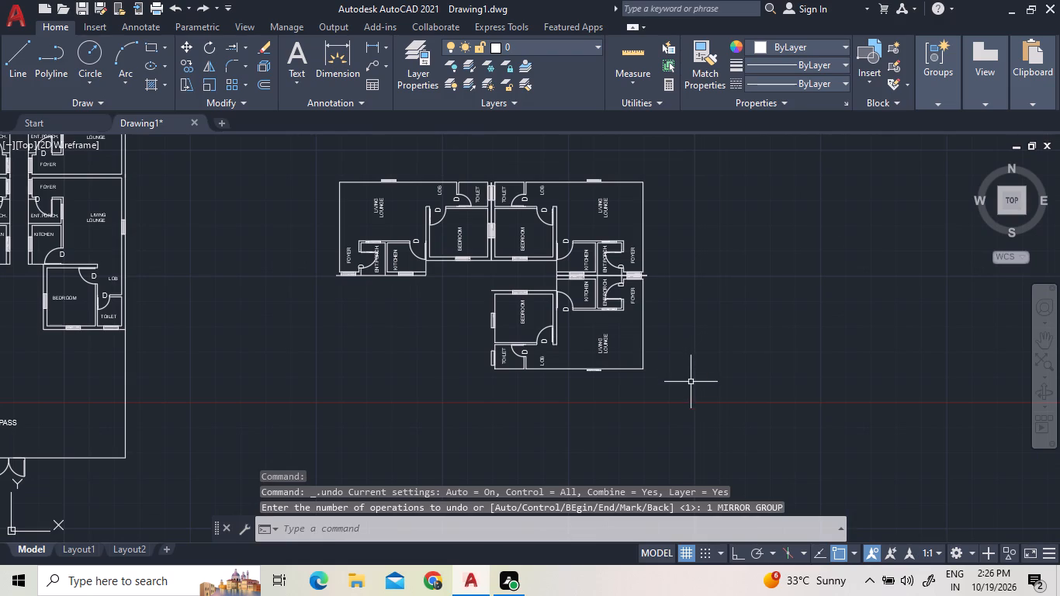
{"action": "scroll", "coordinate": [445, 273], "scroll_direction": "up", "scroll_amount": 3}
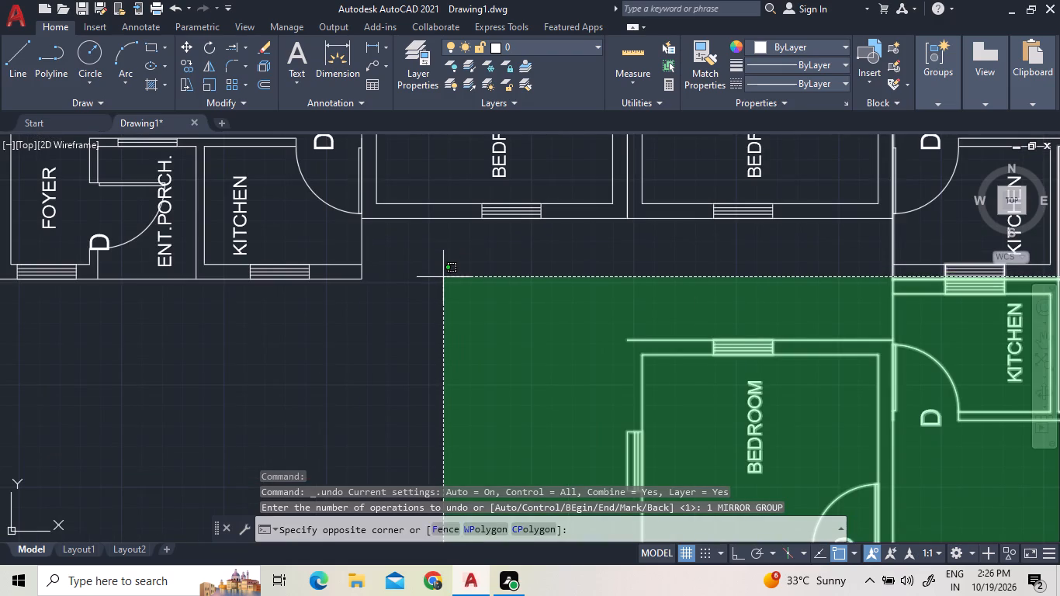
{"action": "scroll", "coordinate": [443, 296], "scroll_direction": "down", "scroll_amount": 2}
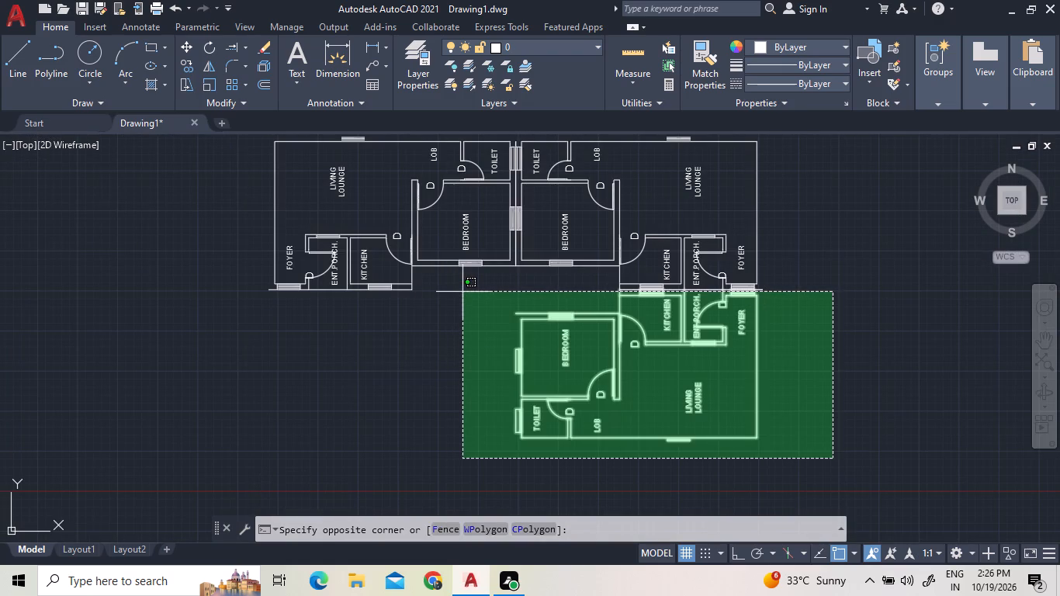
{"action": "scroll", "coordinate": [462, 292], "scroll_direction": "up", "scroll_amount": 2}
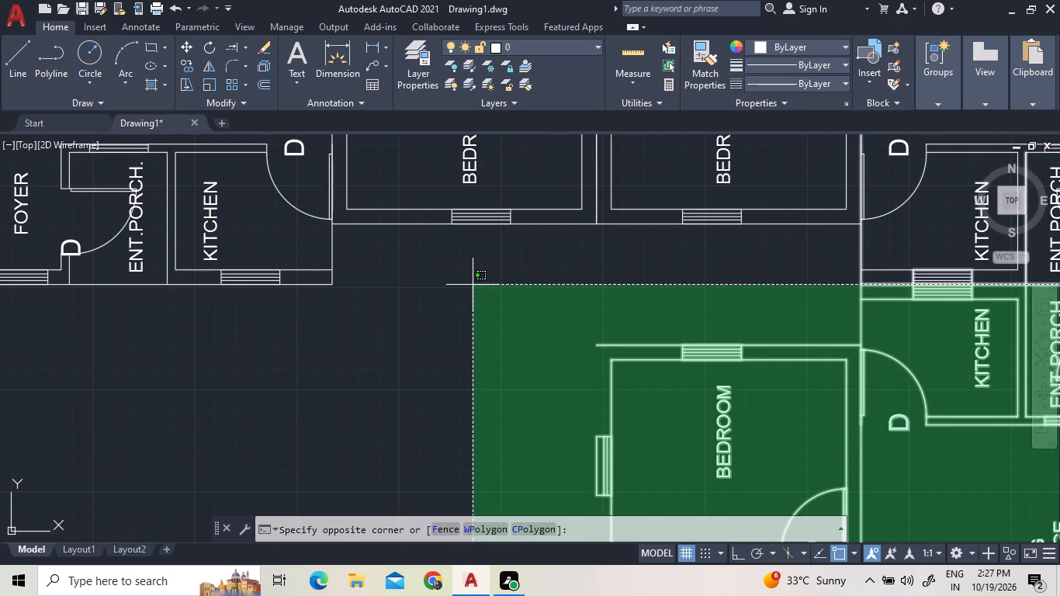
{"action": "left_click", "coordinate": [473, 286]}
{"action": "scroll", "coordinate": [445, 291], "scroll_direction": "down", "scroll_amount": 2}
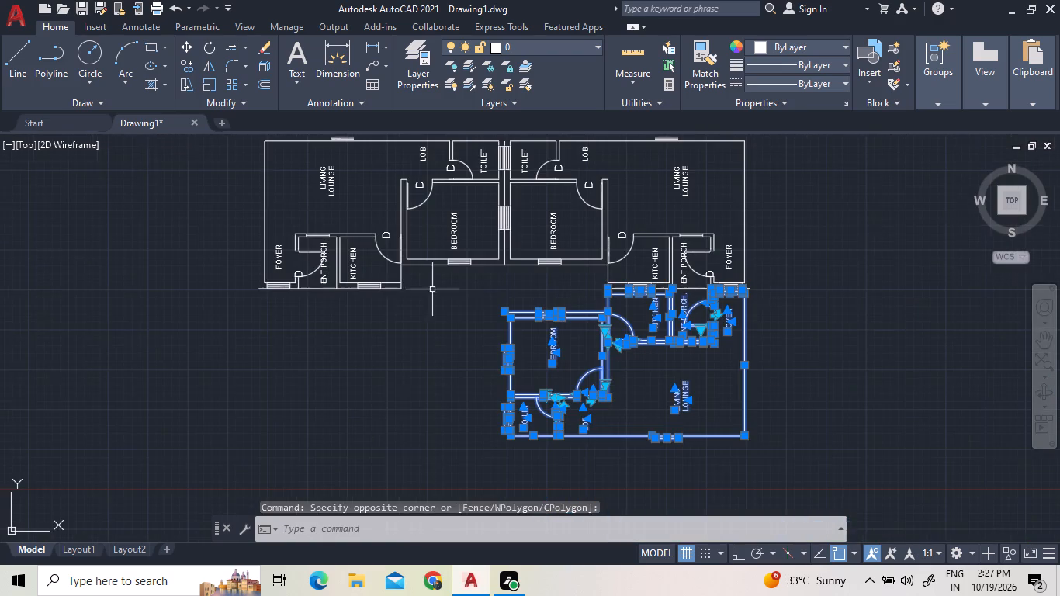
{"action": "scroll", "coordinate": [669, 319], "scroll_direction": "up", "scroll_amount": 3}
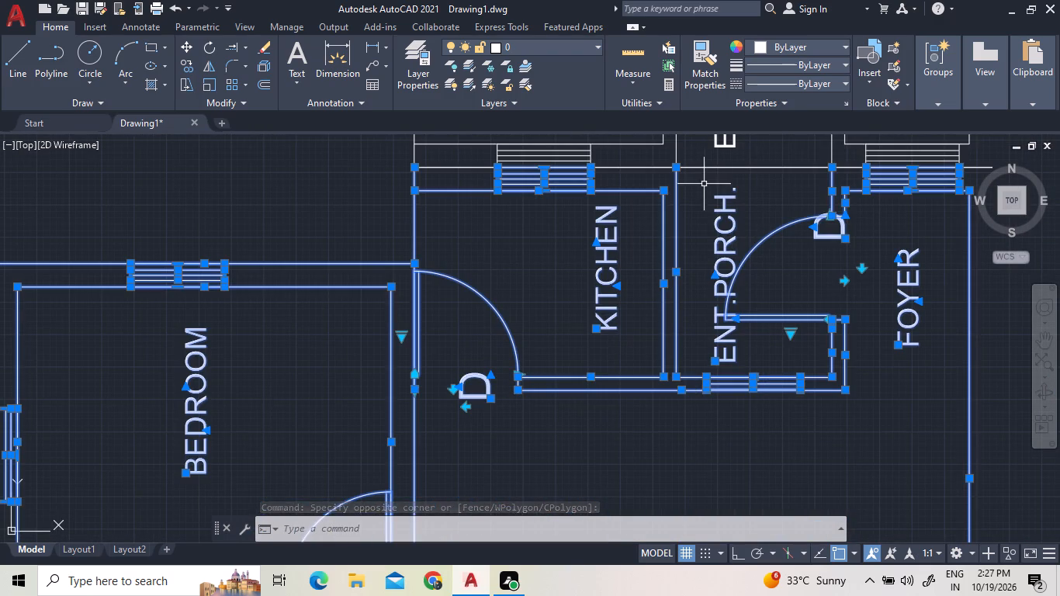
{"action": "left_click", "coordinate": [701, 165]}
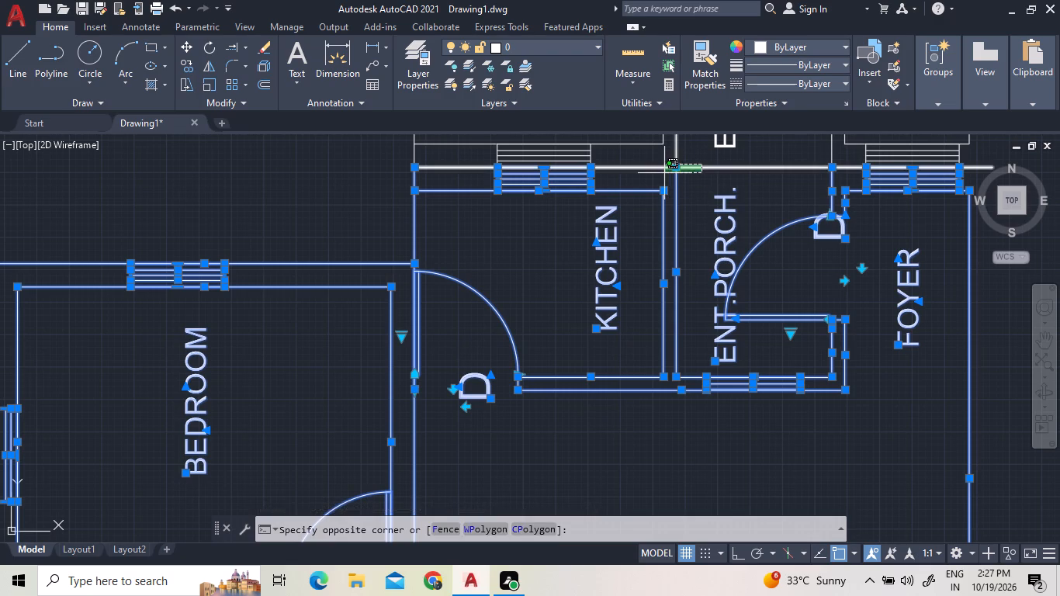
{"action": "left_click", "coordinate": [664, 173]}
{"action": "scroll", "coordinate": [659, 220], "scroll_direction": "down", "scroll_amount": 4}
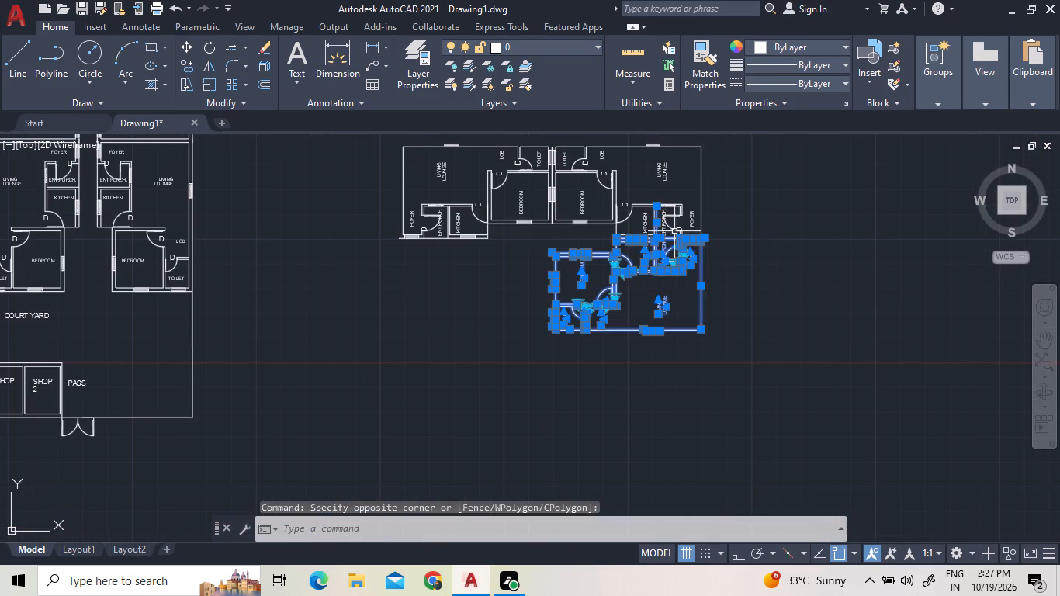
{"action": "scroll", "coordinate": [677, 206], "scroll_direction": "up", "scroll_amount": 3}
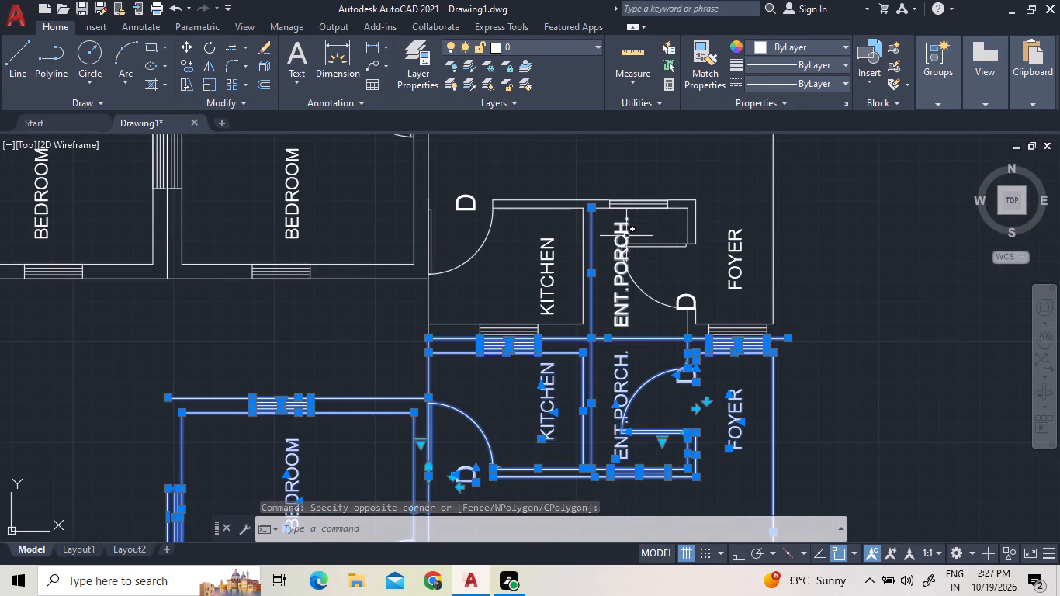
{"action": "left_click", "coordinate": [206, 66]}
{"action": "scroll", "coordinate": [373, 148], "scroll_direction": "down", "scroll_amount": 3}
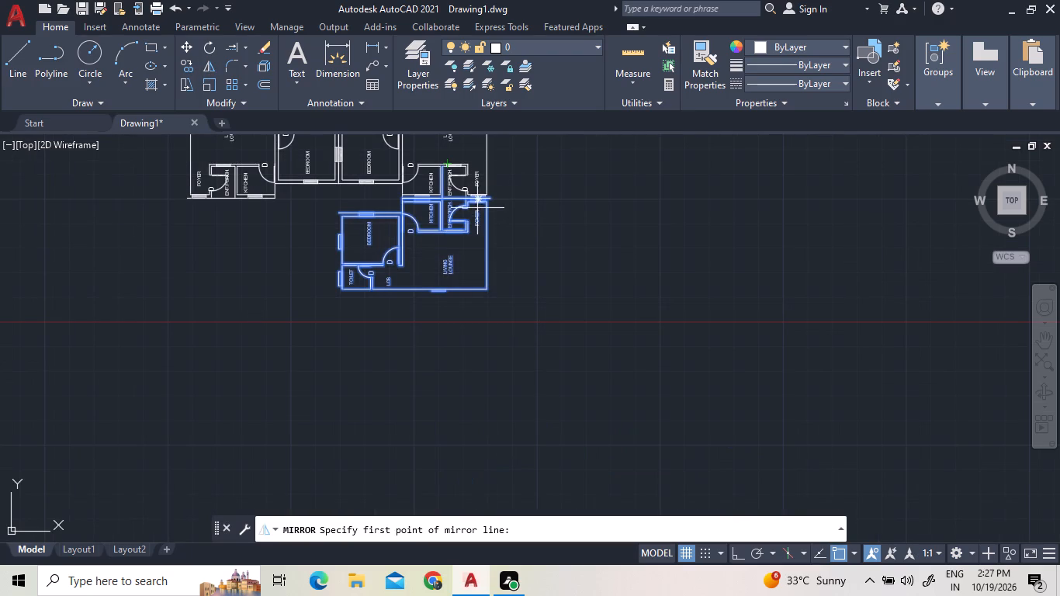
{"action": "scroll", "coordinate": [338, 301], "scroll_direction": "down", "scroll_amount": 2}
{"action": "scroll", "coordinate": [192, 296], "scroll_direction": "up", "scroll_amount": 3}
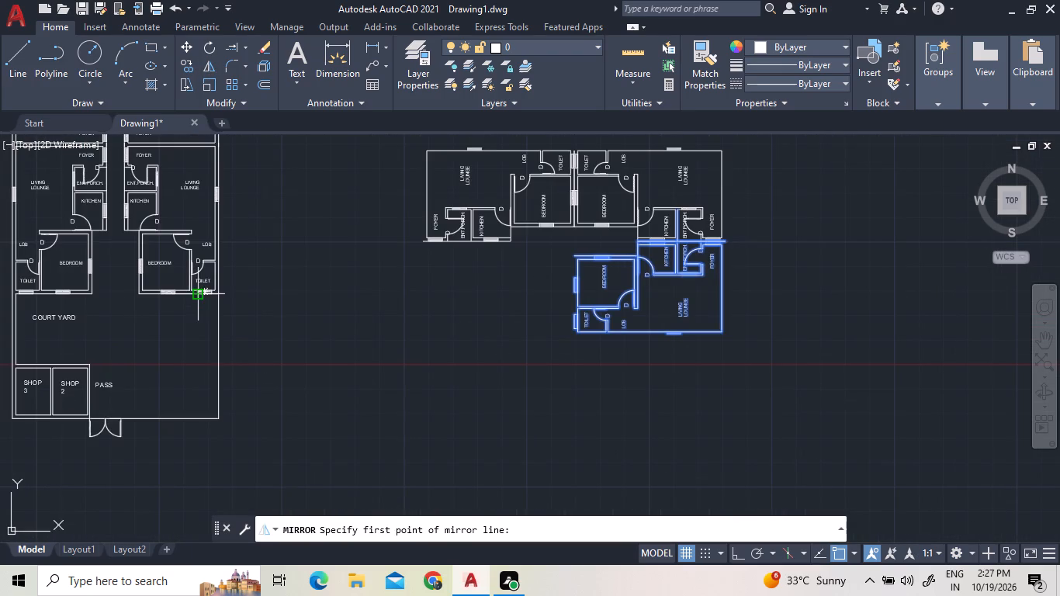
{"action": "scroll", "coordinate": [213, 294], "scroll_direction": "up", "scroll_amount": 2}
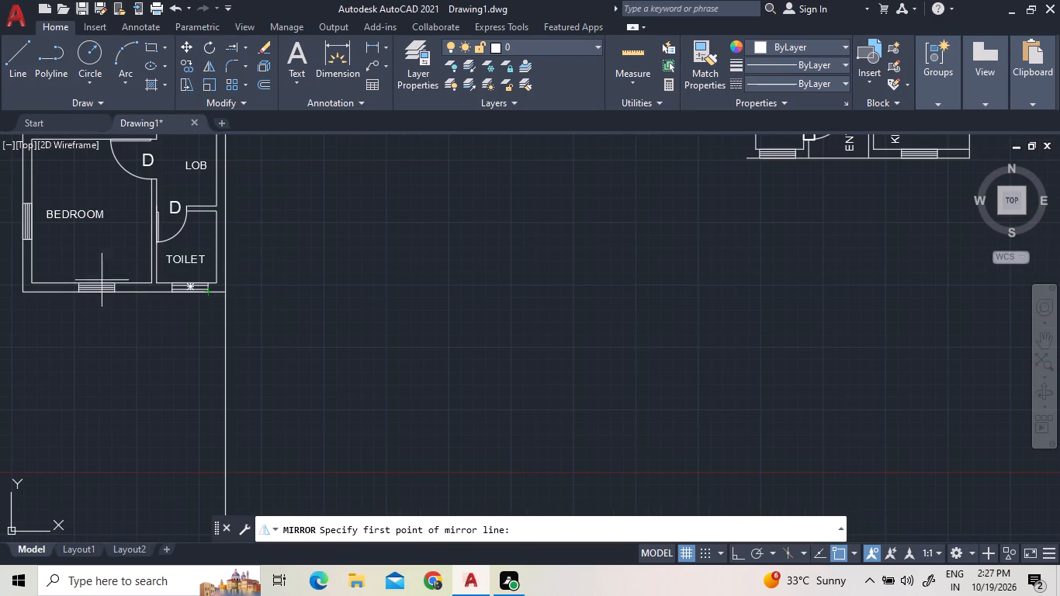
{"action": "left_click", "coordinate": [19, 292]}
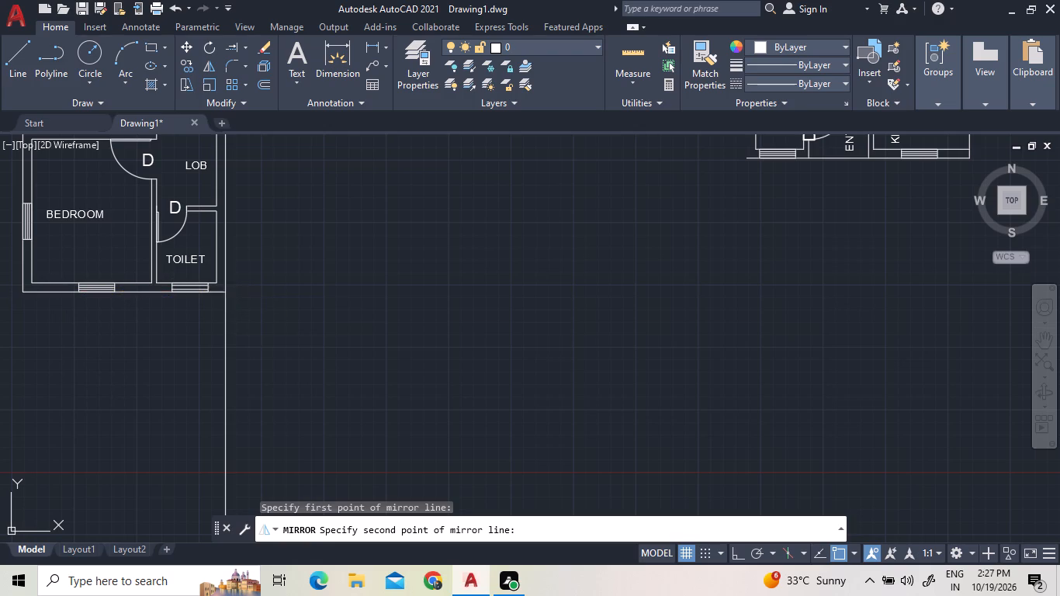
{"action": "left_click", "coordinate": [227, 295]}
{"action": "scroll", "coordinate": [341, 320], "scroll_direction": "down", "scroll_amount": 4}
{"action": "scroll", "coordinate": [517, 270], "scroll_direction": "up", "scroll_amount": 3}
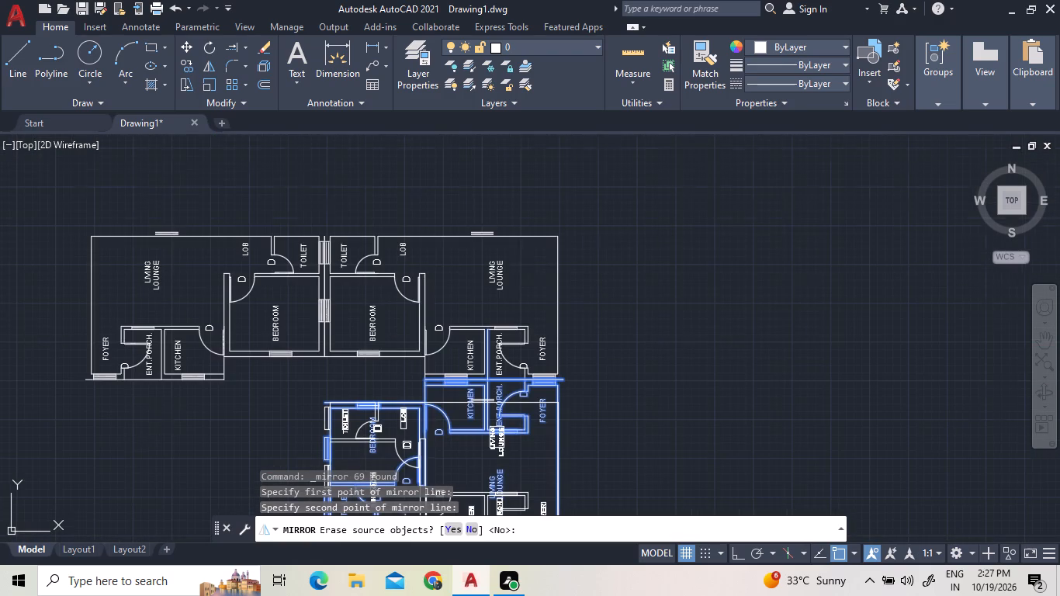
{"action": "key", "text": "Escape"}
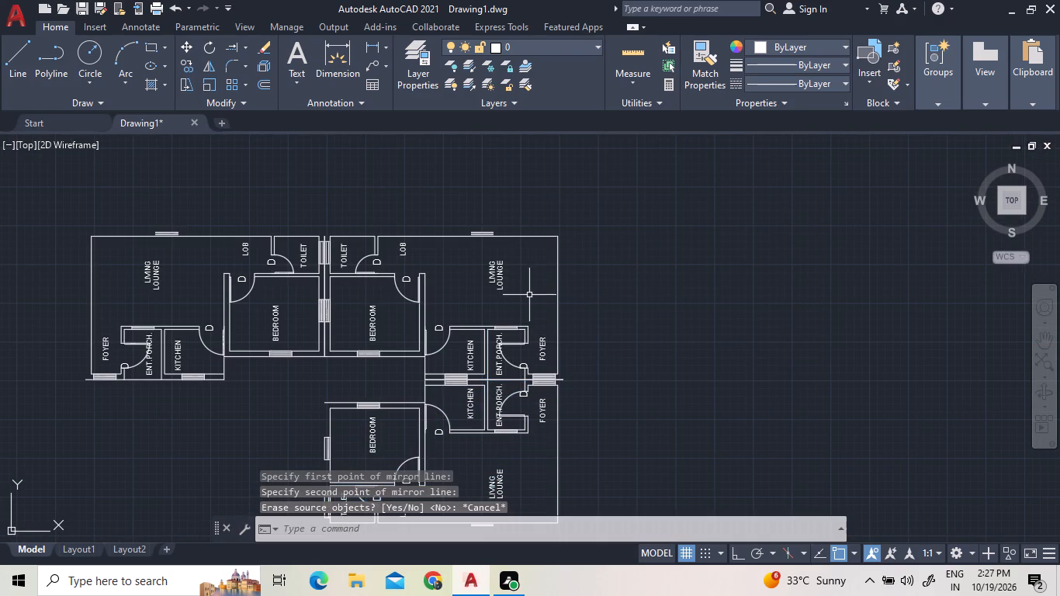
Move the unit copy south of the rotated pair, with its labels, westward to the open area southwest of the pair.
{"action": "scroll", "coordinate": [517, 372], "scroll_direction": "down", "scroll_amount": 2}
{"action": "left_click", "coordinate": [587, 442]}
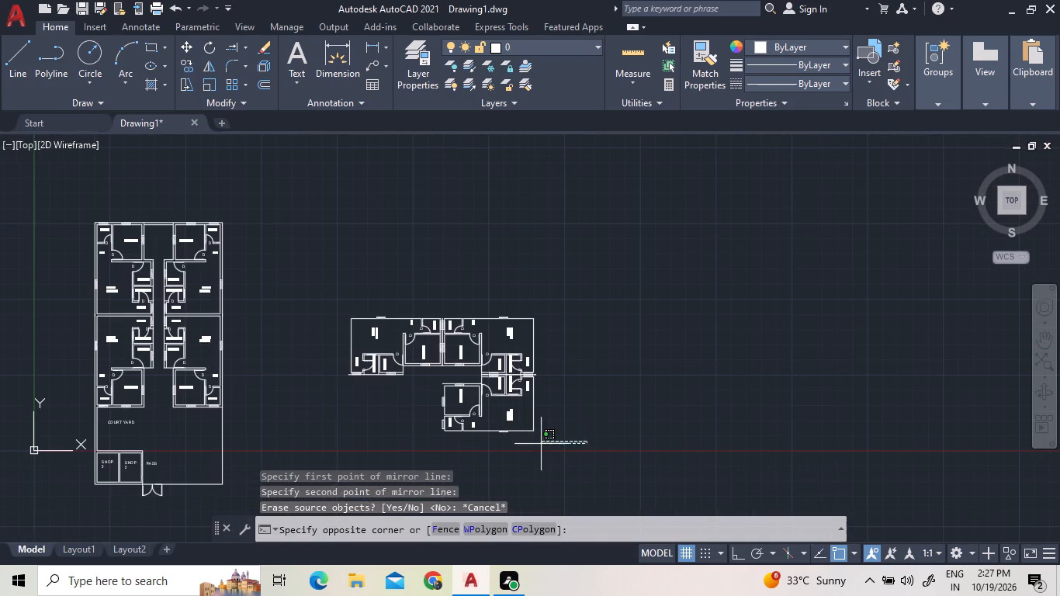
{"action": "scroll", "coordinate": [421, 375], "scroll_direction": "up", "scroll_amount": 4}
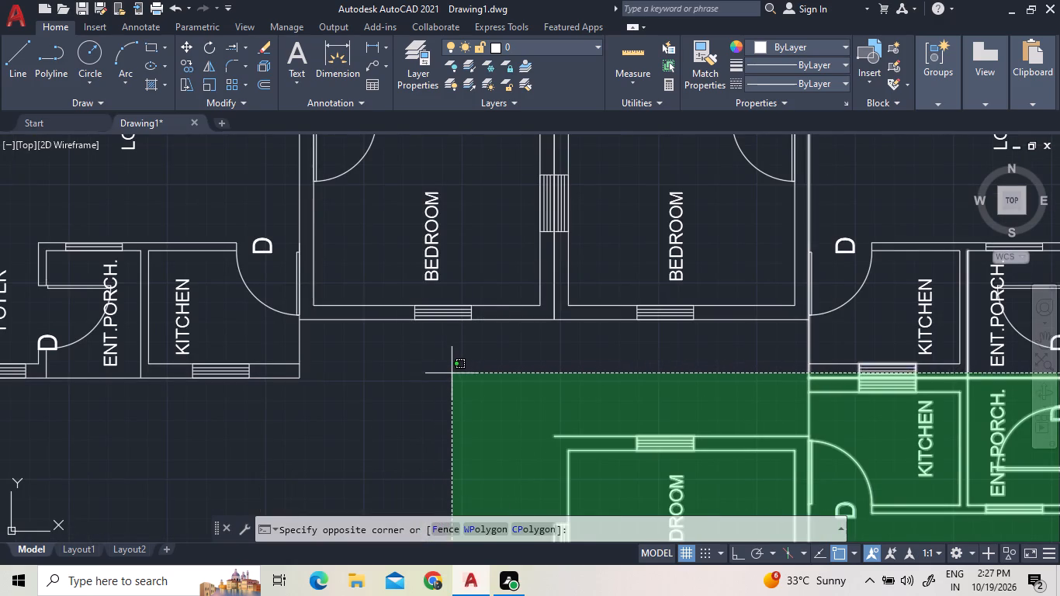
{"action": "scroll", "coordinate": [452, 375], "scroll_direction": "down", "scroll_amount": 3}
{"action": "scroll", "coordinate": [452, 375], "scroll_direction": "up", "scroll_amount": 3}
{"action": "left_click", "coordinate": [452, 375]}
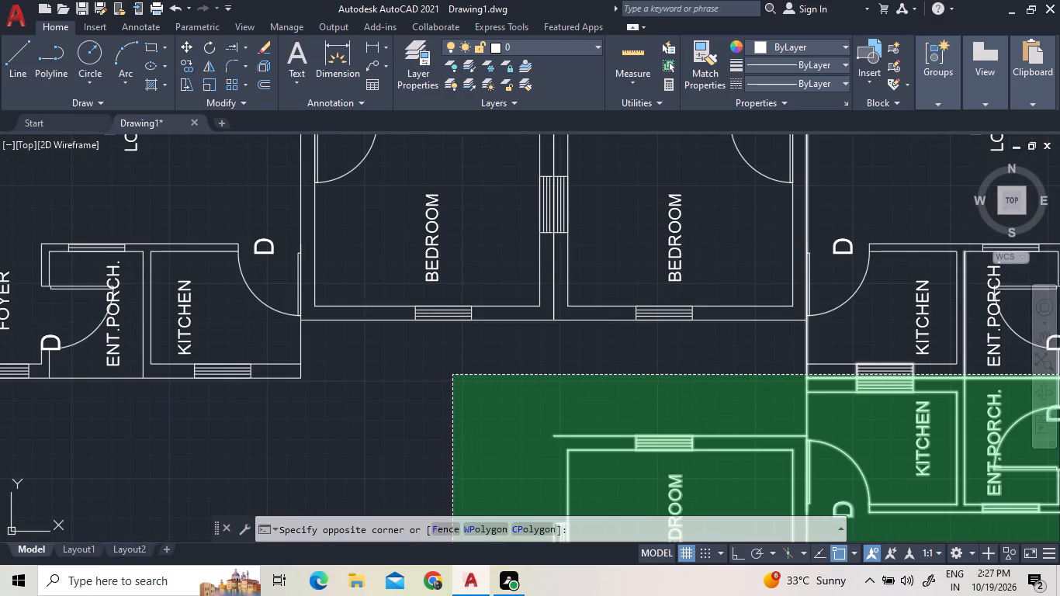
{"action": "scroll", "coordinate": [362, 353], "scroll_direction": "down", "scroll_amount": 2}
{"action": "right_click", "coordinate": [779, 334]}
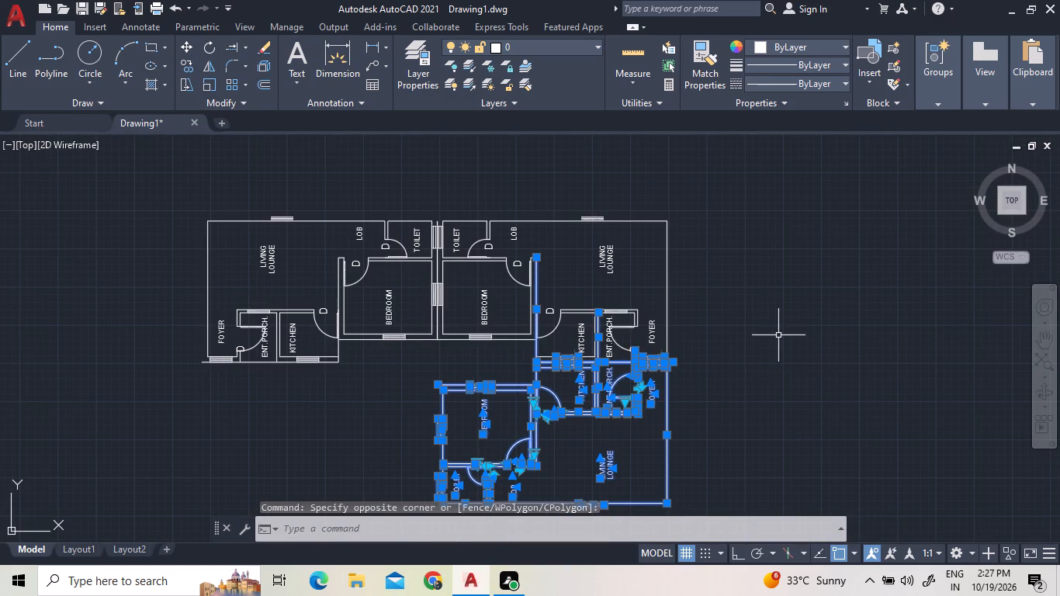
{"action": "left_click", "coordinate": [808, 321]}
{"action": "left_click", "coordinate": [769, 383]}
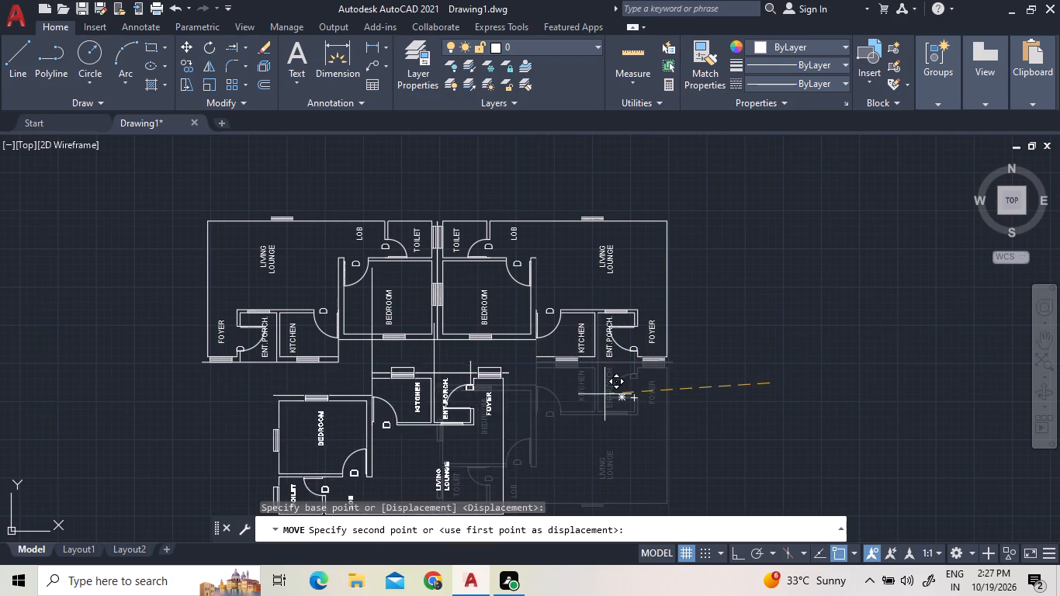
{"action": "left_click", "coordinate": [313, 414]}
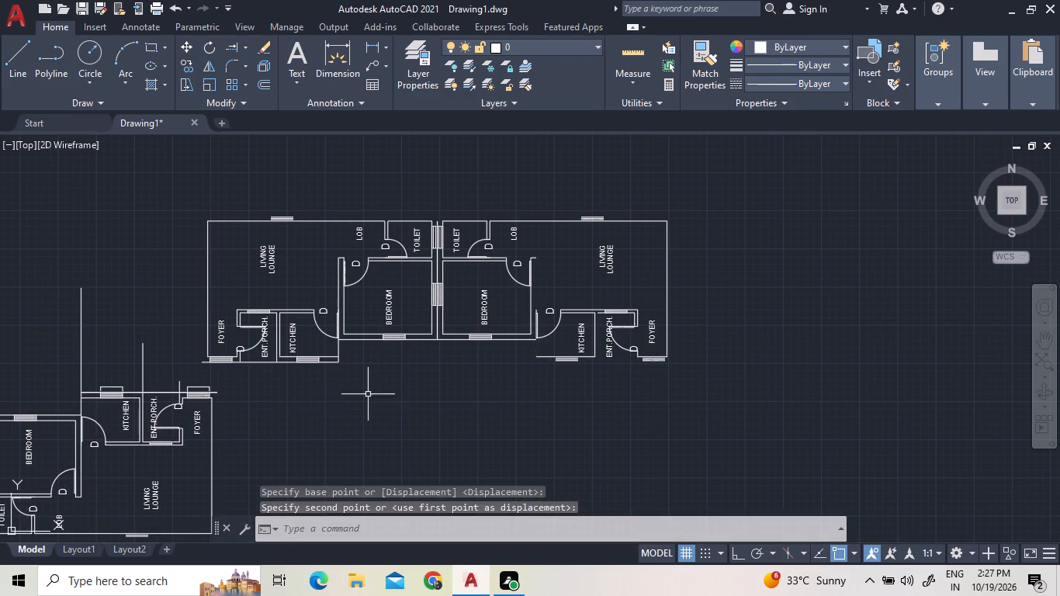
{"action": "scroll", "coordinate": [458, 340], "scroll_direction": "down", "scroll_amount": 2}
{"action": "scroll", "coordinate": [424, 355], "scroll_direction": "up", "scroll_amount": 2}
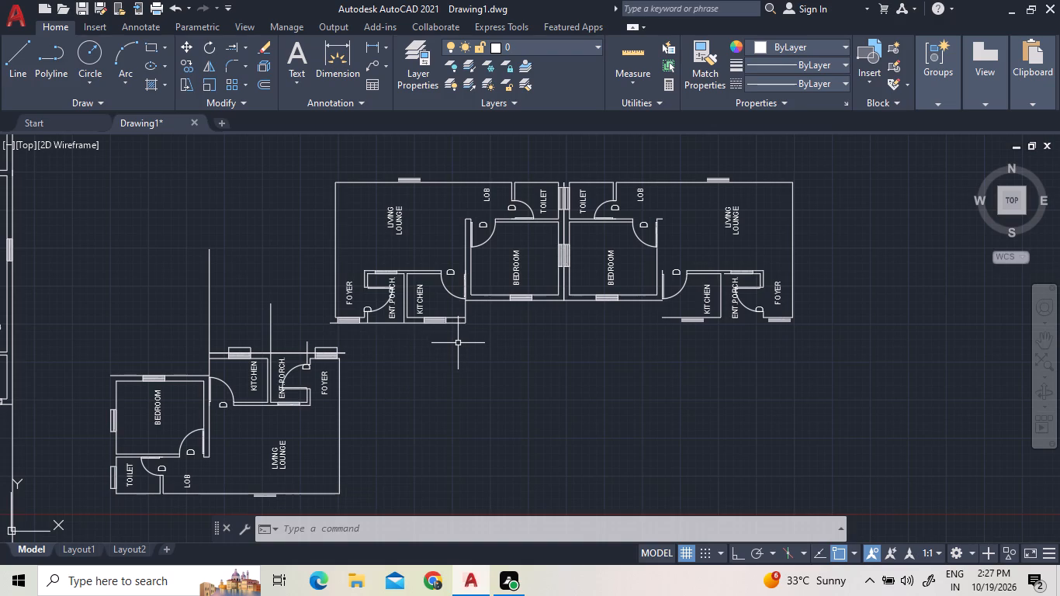
Mirror the western unit of the rotated pair southward about the outer southern wall line of its foyer and kitchen, keeping the original.
{"action": "left_click", "coordinate": [582, 341]}
{"action": "left_click", "coordinate": [563, 345]}
{"action": "left_click", "coordinate": [564, 338]}
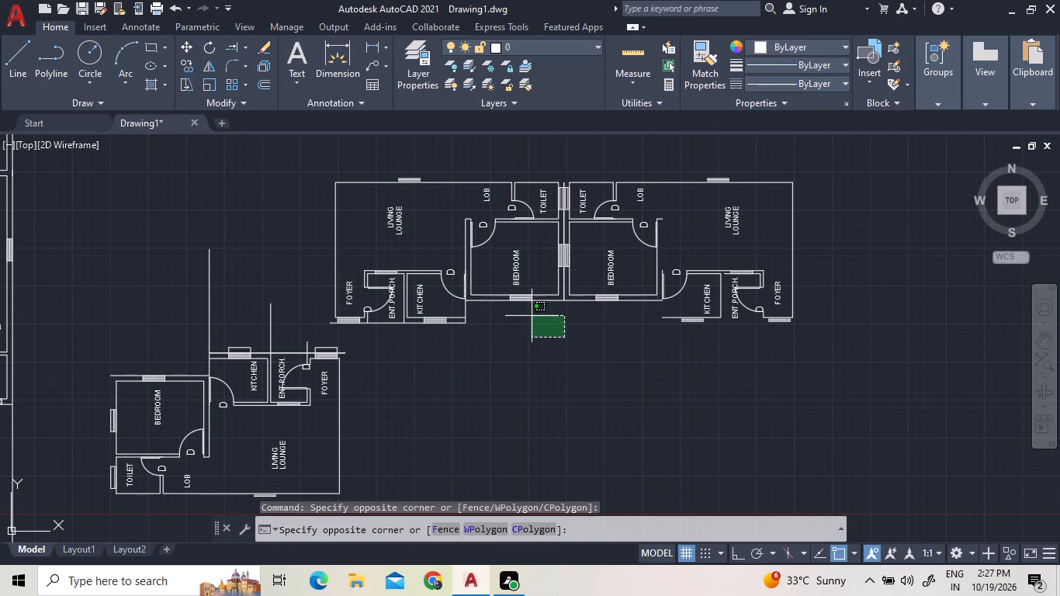
{"action": "left_click", "coordinate": [321, 168]}
{"action": "right_click", "coordinate": [415, 253]}
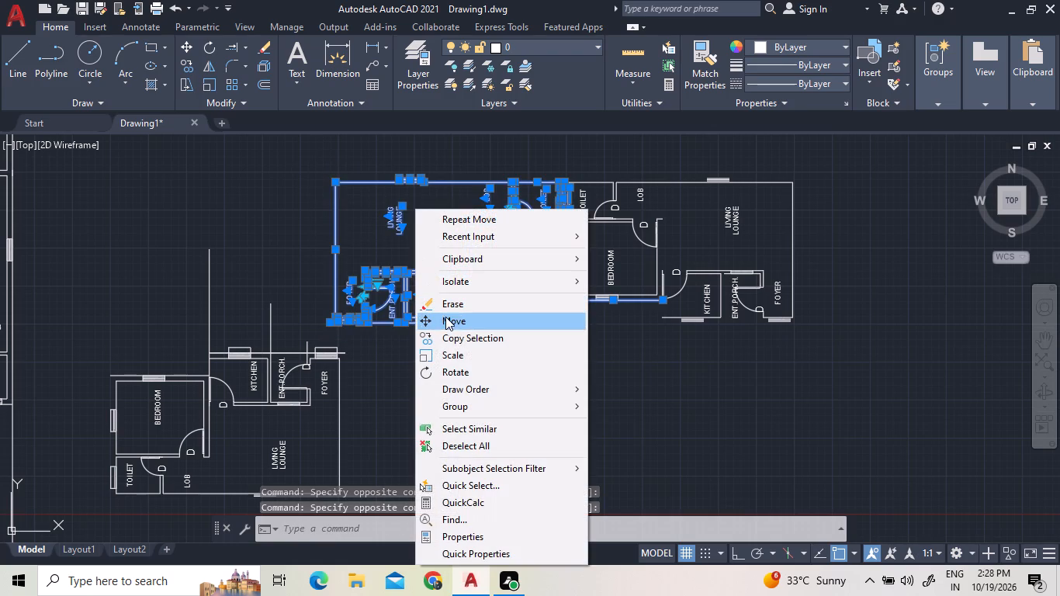
{"action": "left_click", "coordinate": [204, 64]}
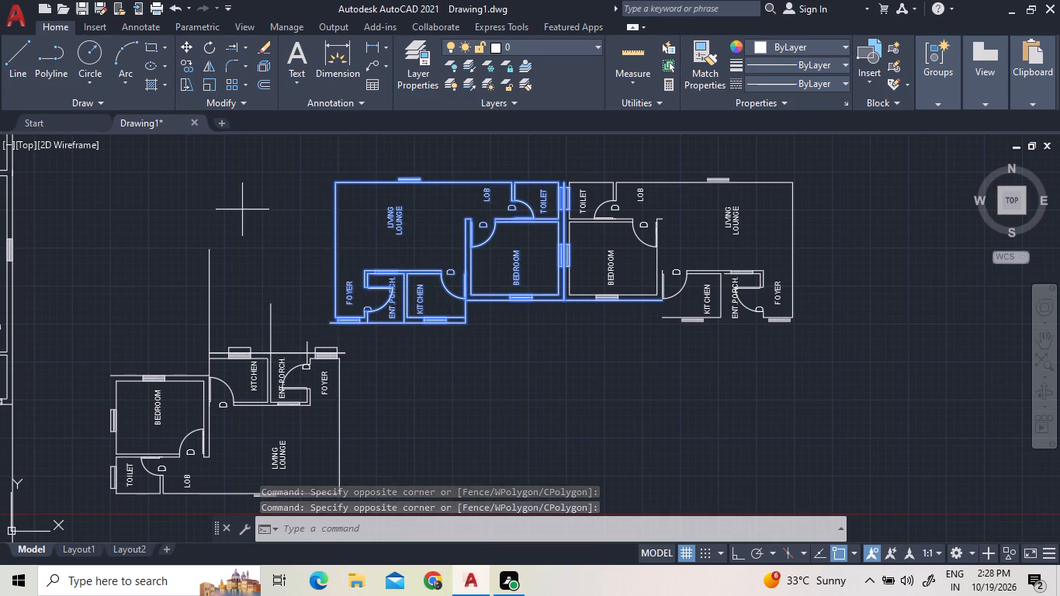
{"action": "left_click", "coordinate": [327, 322]}
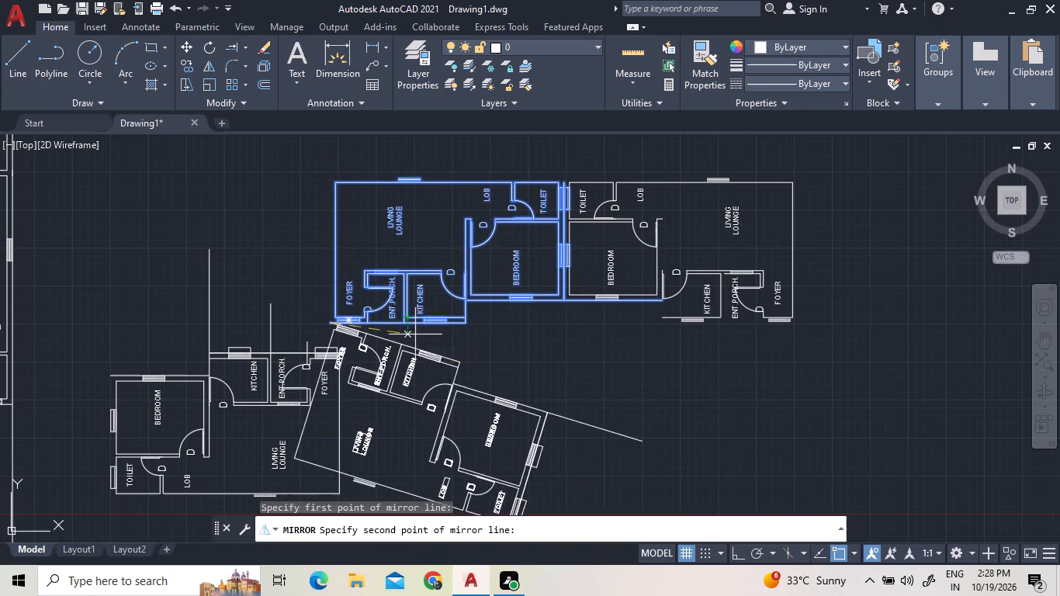
{"action": "scroll", "coordinate": [439, 333], "scroll_direction": "up", "scroll_amount": 3}
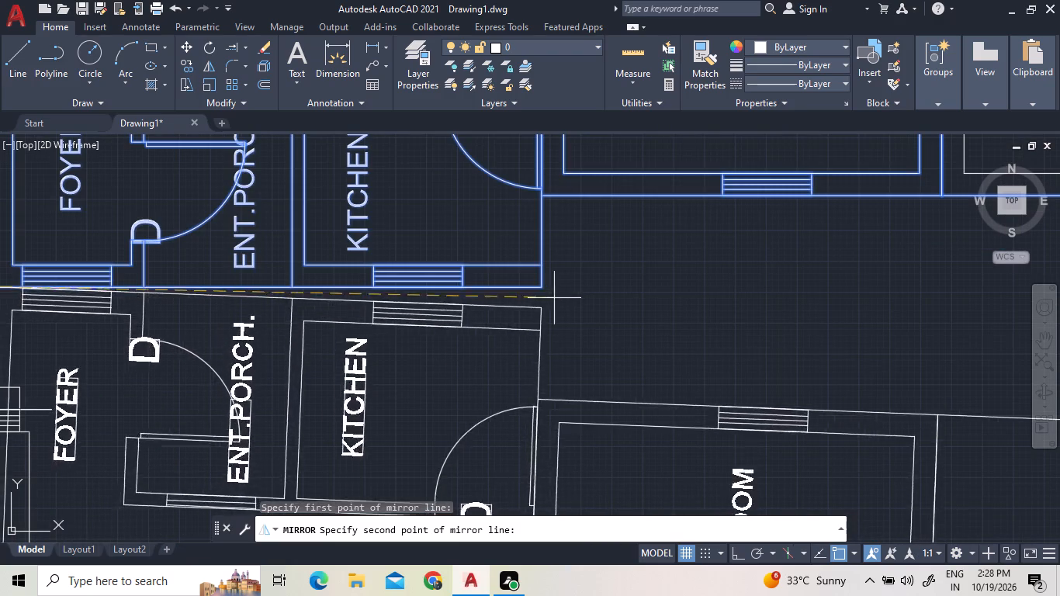
{"action": "left_click", "coordinate": [542, 289]}
{"action": "scroll", "coordinate": [573, 264], "scroll_direction": "down", "scroll_amount": 2}
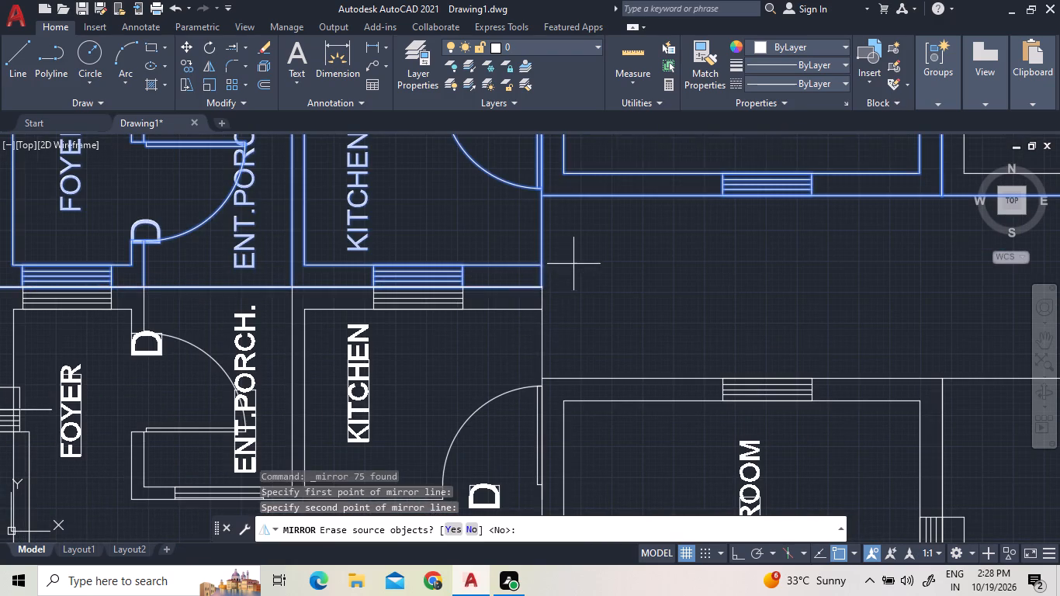
{"action": "scroll", "coordinate": [573, 264], "scroll_direction": "down", "scroll_amount": 1}
{"action": "left_click", "coordinate": [466, 466]}
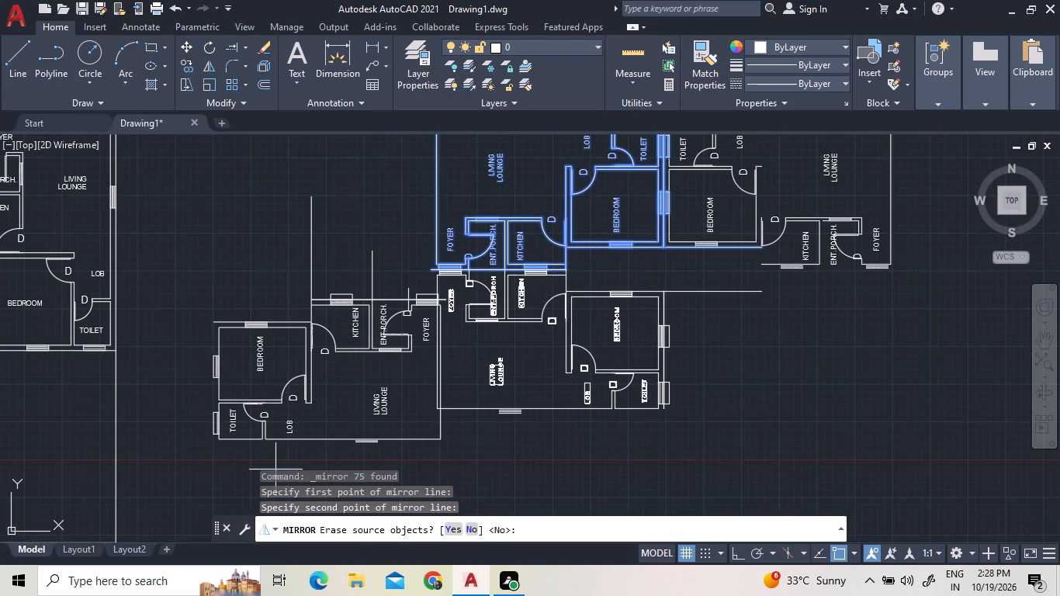
{"action": "left_click", "coordinate": [473, 527]}
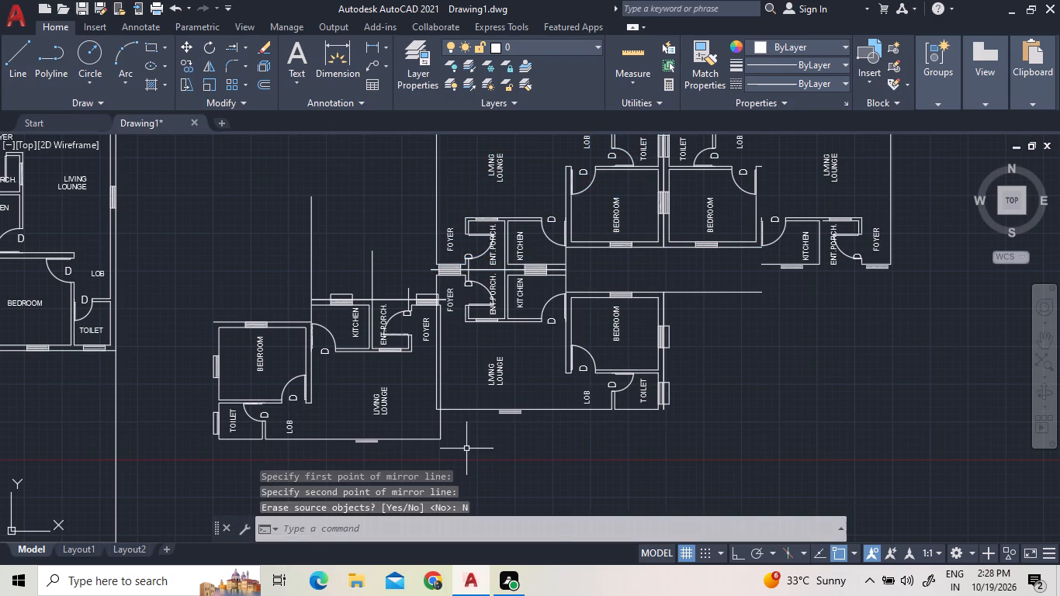
Erase the whole unit copy southwest of the rotated pair, including its walls, windows, doors, labels and leftover foyer pieces.
{"action": "left_click", "coordinate": [466, 445]}
{"action": "left_click", "coordinate": [316, 429]}
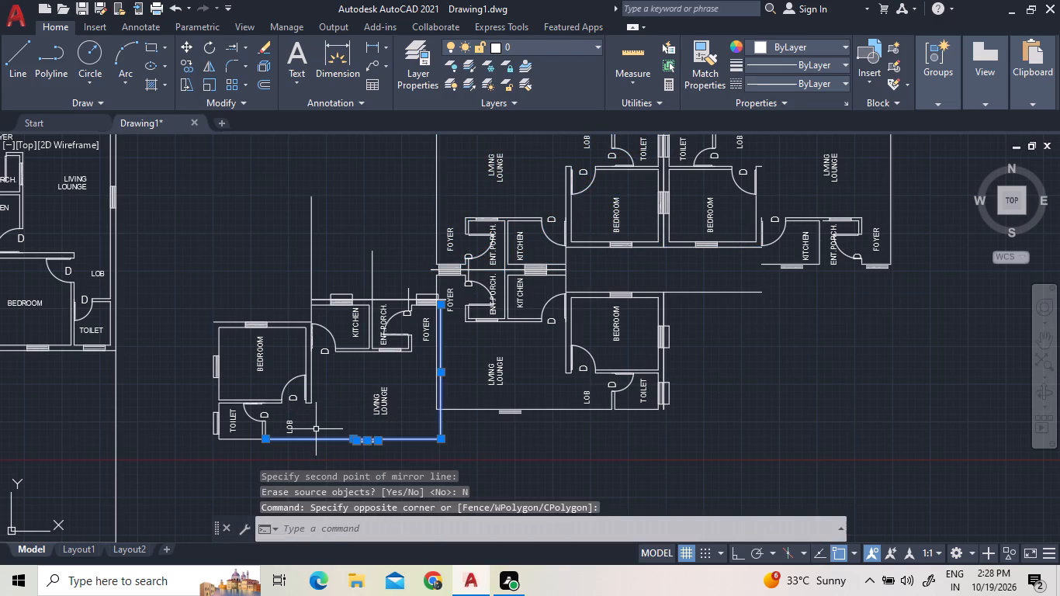
{"action": "key", "text": "Delete"}
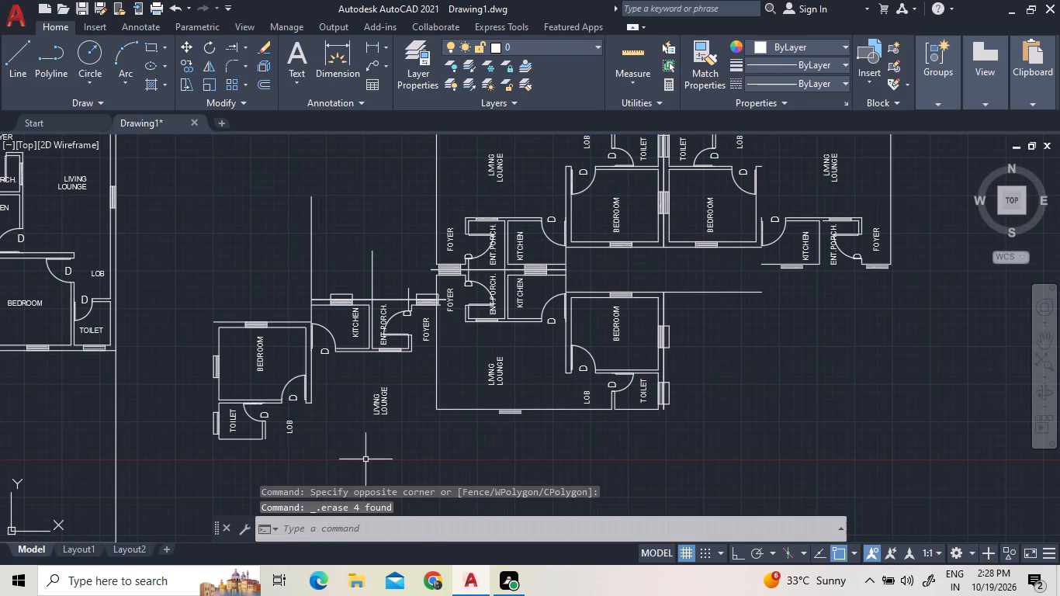
{"action": "left_click", "coordinate": [407, 448]}
{"action": "left_click", "coordinate": [178, 260]}
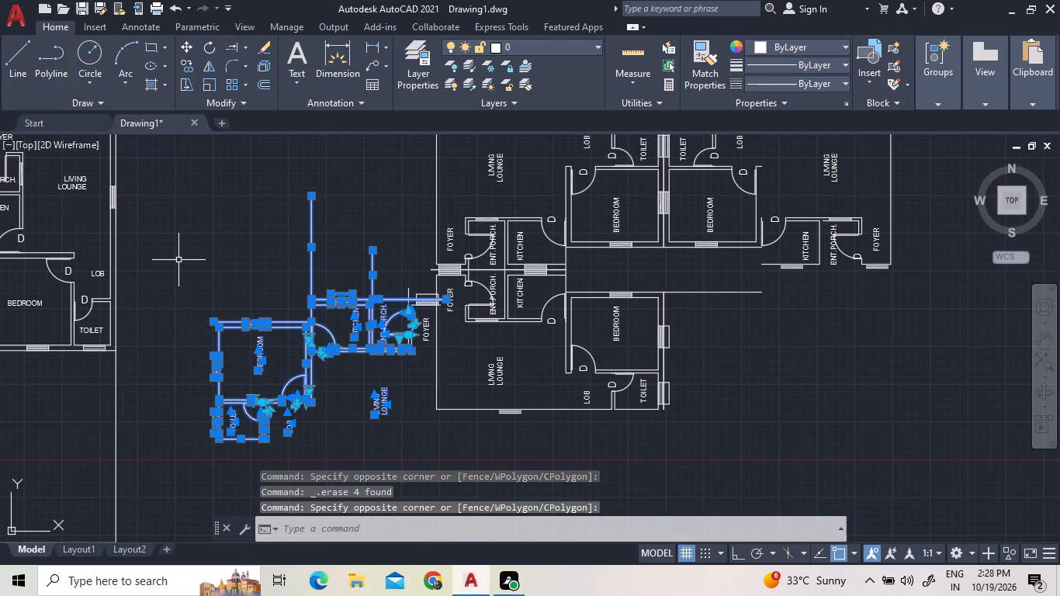
{"action": "key", "text": "Delete"}
{"action": "scroll", "coordinate": [425, 296], "scroll_direction": "up", "scroll_amount": 2}
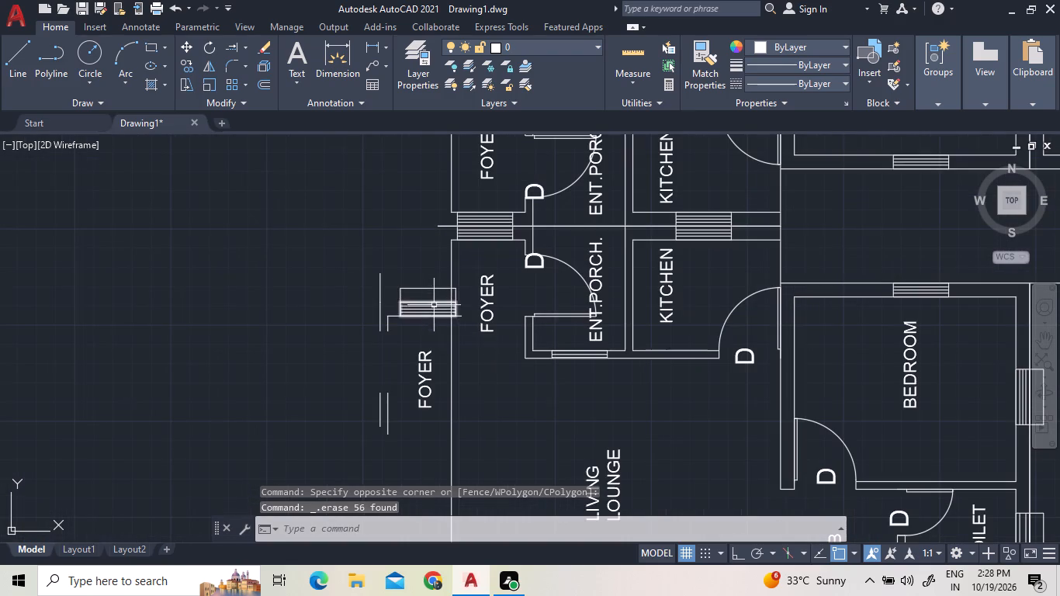
{"action": "left_click", "coordinate": [437, 413]}
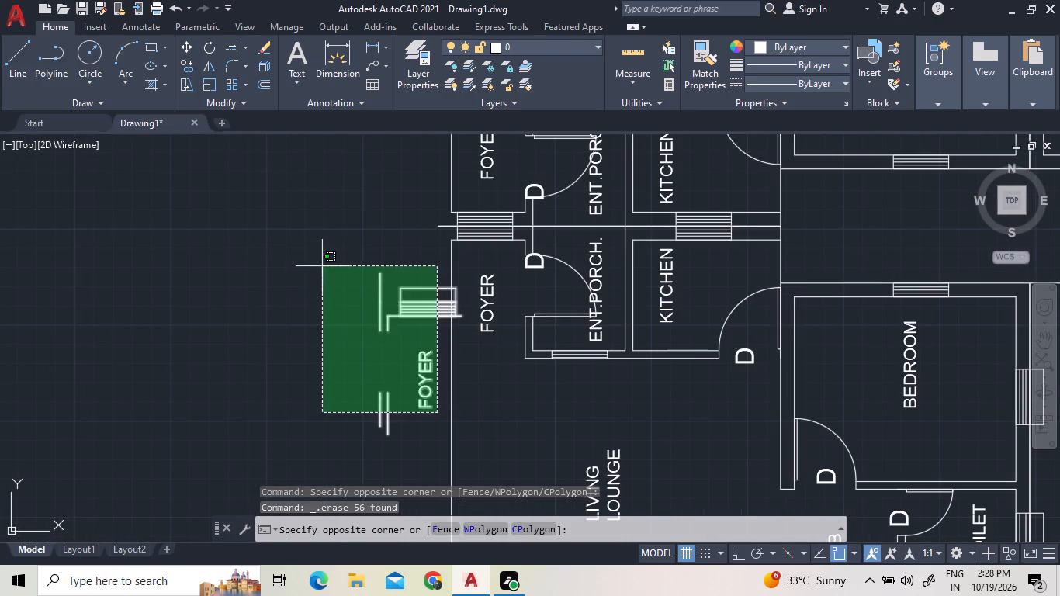
{"action": "left_click", "coordinate": [322, 266]}
{"action": "key", "text": "Delete"}
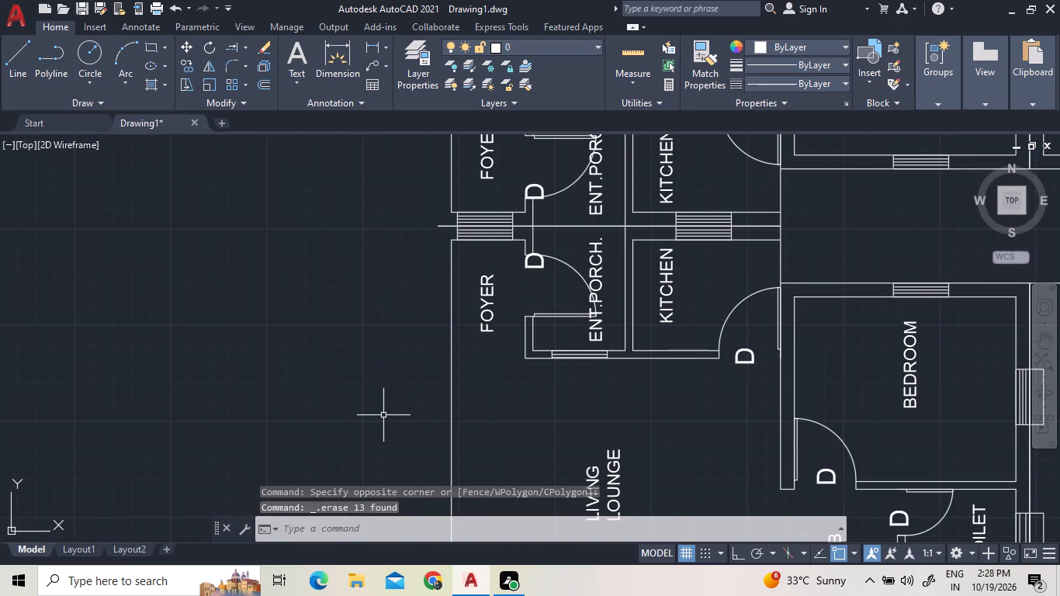
Erase the stray wall line extending east from the bedroom's northern wall in the unit south of the rotated pair.
{"action": "scroll", "coordinate": [372, 326], "scroll_direction": "down", "scroll_amount": 1}
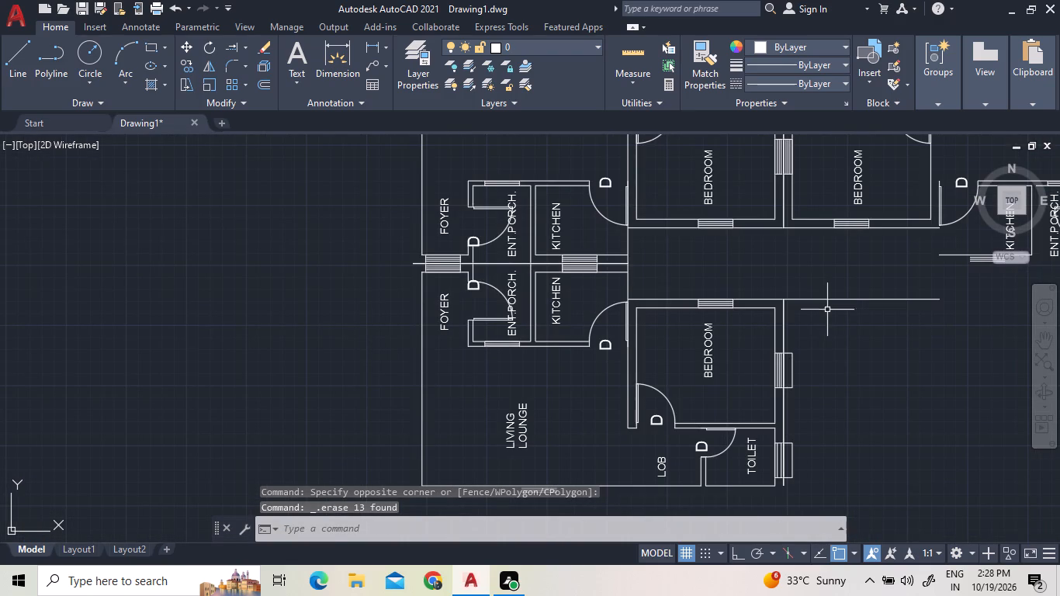
{"action": "left_click", "coordinate": [827, 296]}
{"action": "left_click", "coordinate": [819, 309]}
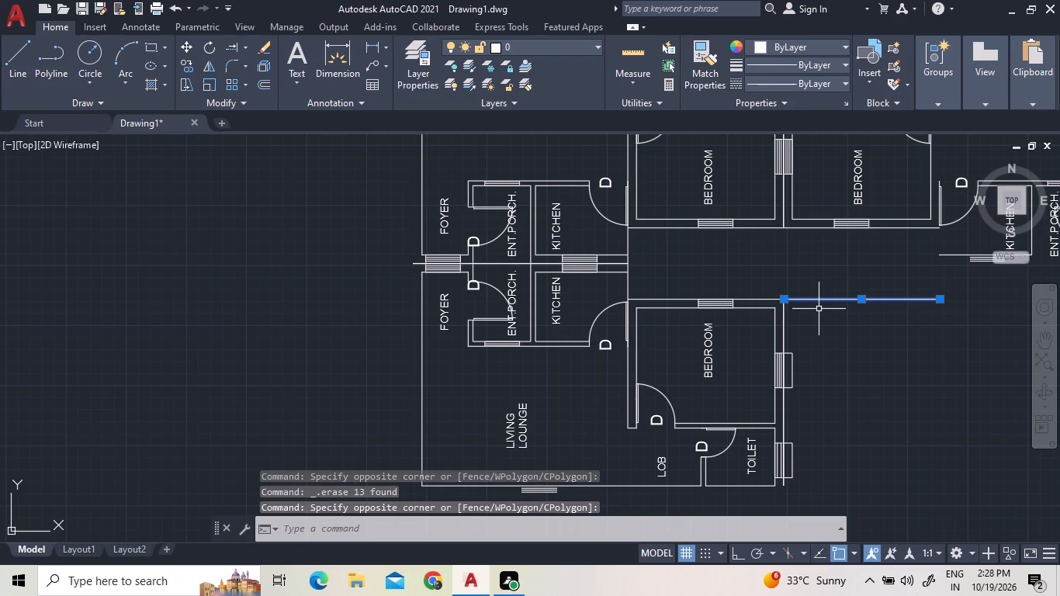
{"action": "key", "text": "Delete"}
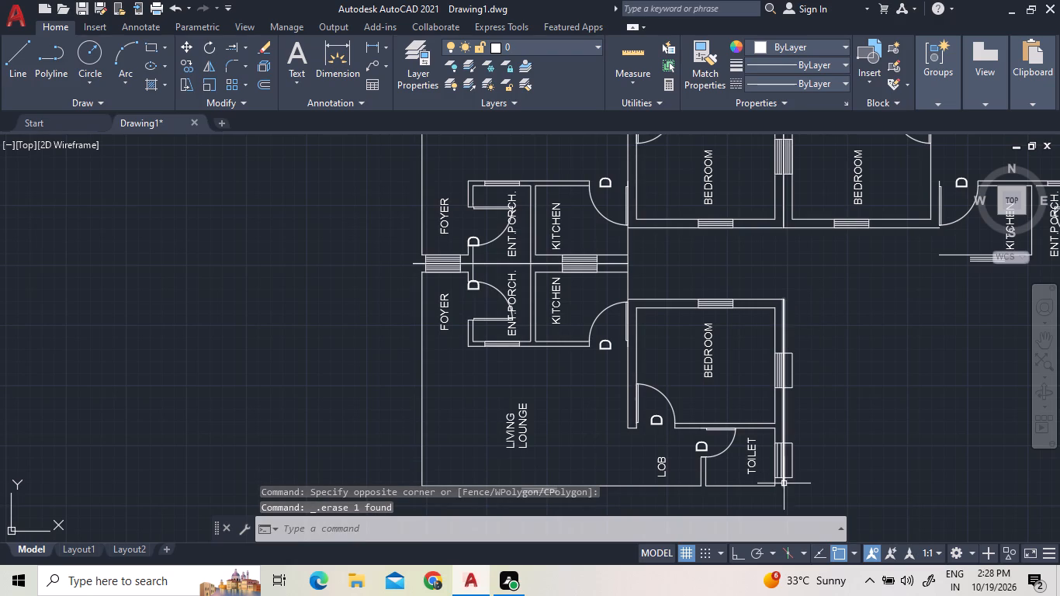
Erase the two leftover window outlines projecting outside the eastern bedroom and toilet walls of the southern unit.
{"action": "left_click", "coordinate": [791, 483]}
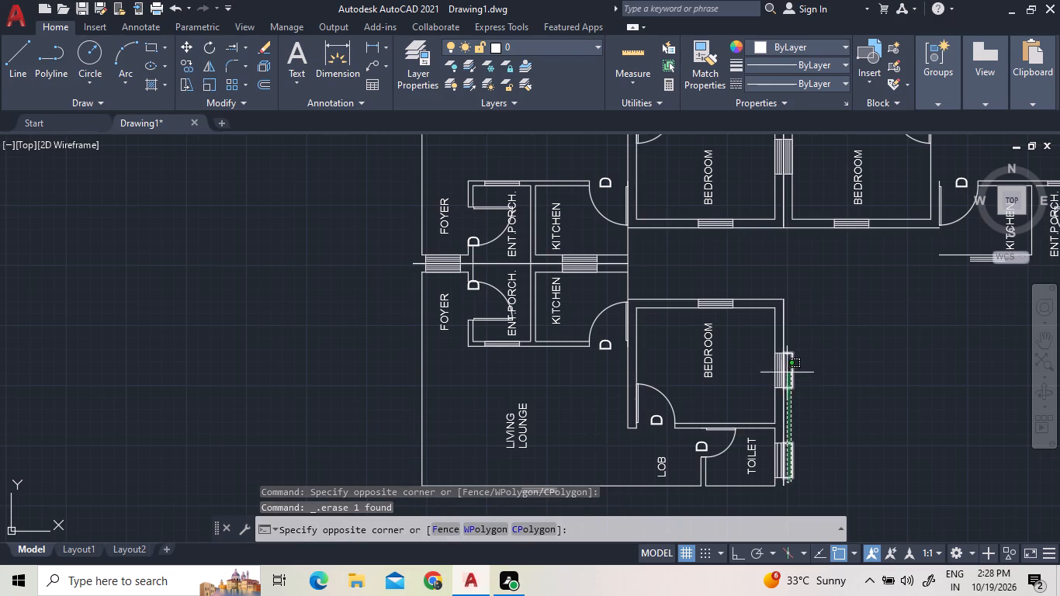
{"action": "left_click", "coordinate": [797, 346]}
{"action": "left_click", "coordinate": [797, 346]}
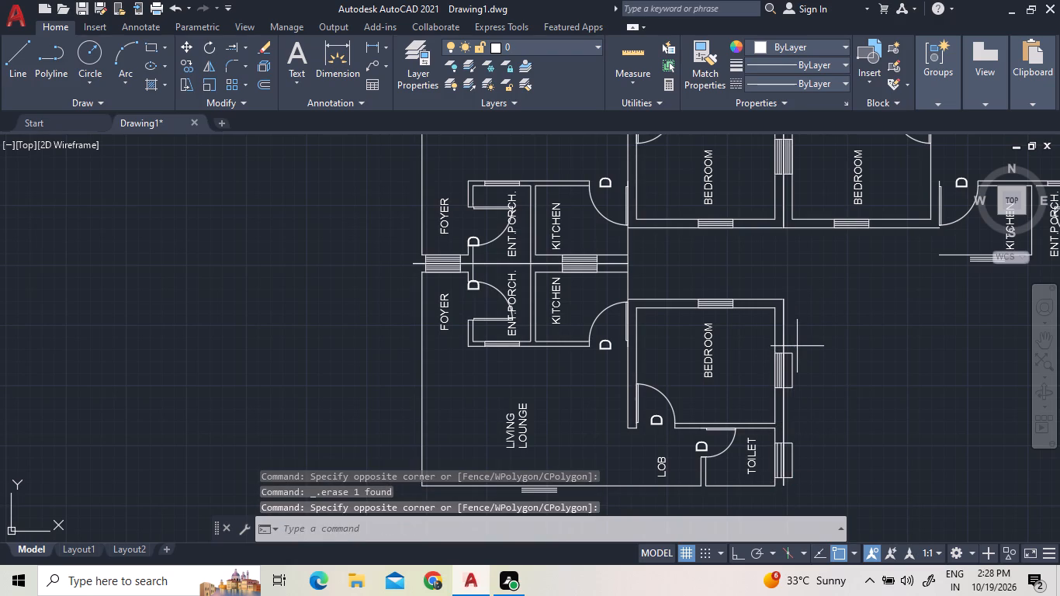
{"action": "left_click", "coordinate": [789, 475]}
{"action": "key", "text": "Delete"}
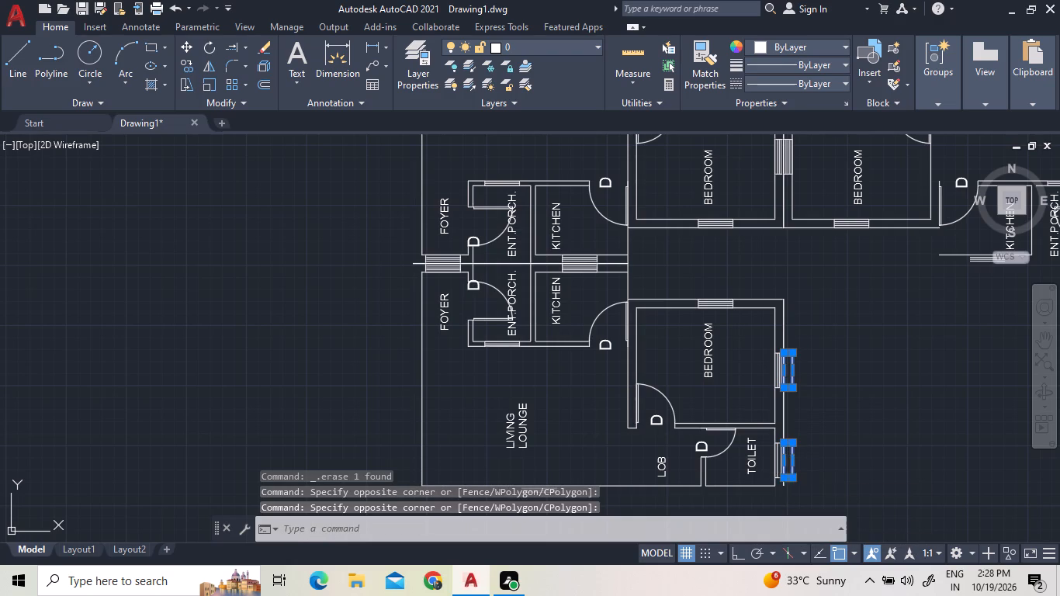
{"action": "left_click", "coordinate": [804, 522]}
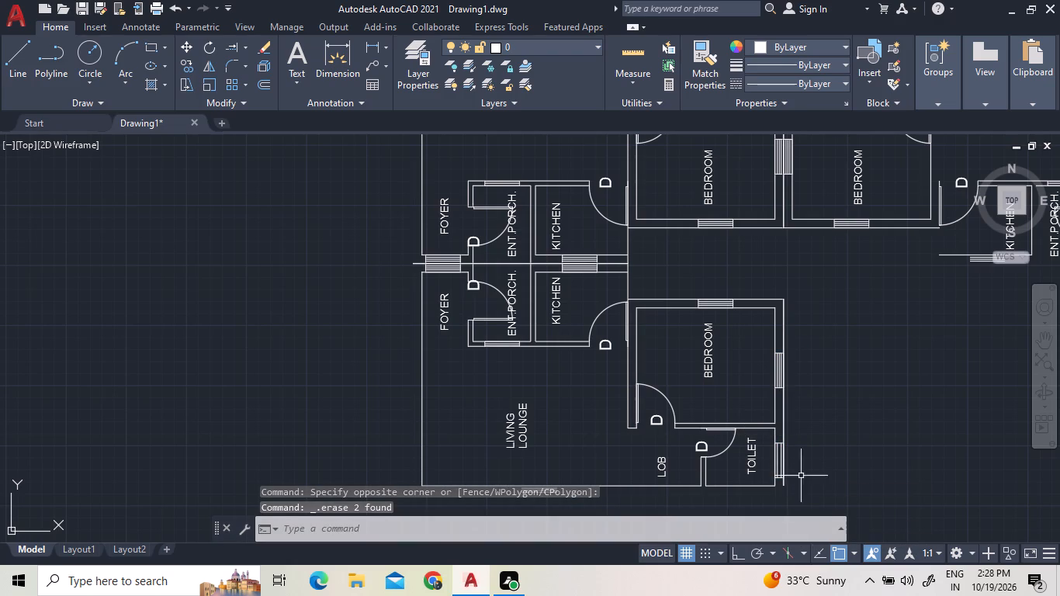
Move the southern unit with its windows, labels and northern boundary line, by its southwestern corner, to the open area east of the court yard.
{"action": "left_click", "coordinate": [814, 492]}
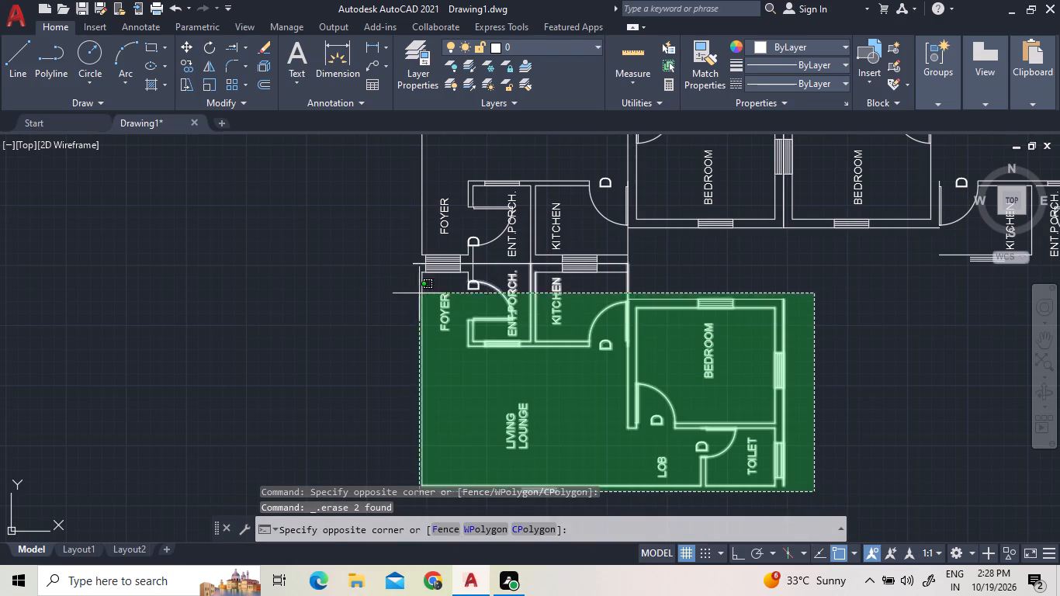
{"action": "left_click", "coordinate": [377, 269]}
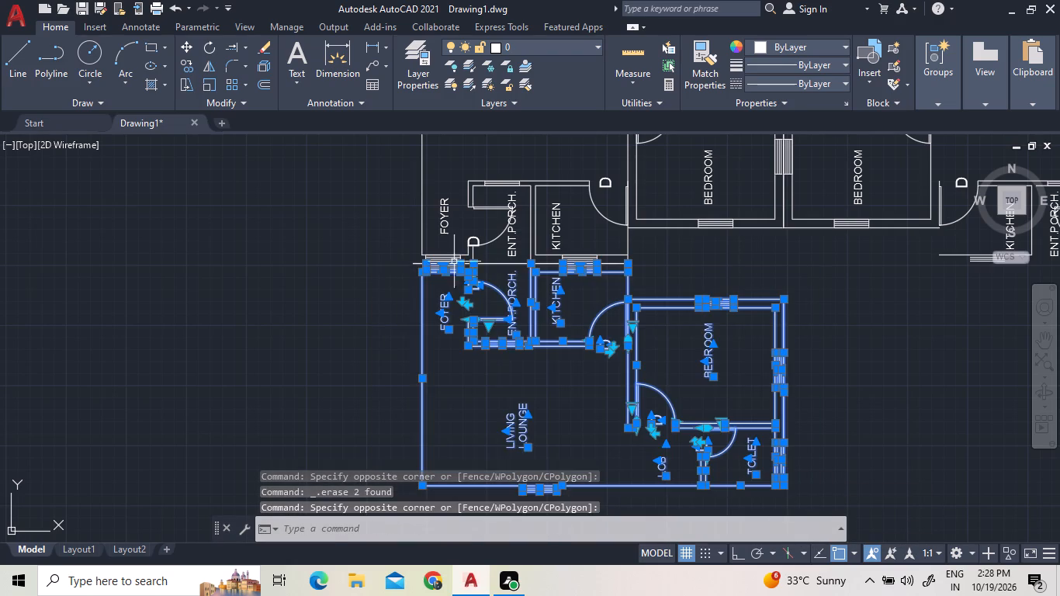
{"action": "scroll", "coordinate": [473, 262], "scroll_direction": "up", "scroll_amount": 4}
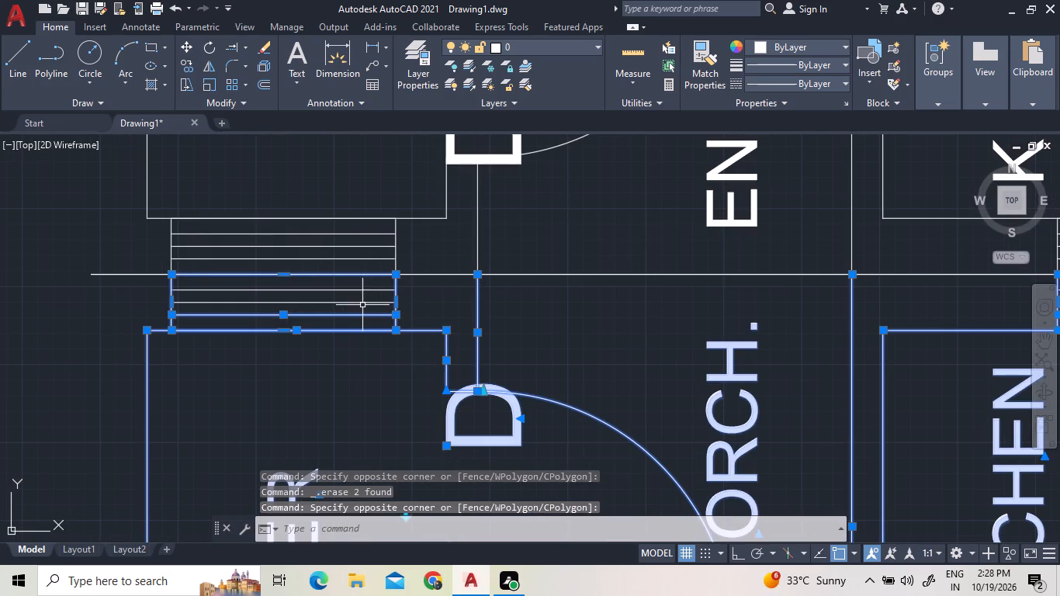
{"action": "left_click", "coordinate": [363, 308]}
{"action": "left_click", "coordinate": [344, 282]}
{"action": "scroll", "coordinate": [418, 349], "scroll_direction": "down", "scroll_amount": 2}
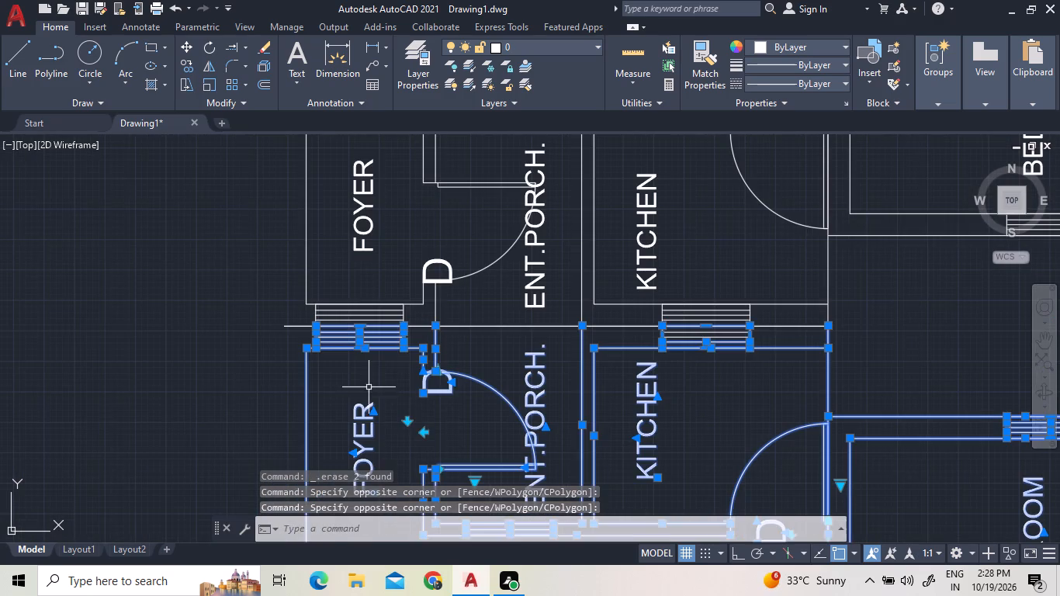
{"action": "scroll", "coordinate": [755, 327], "scroll_direction": "up", "scroll_amount": 3}
{"action": "left_click", "coordinate": [688, 381]}
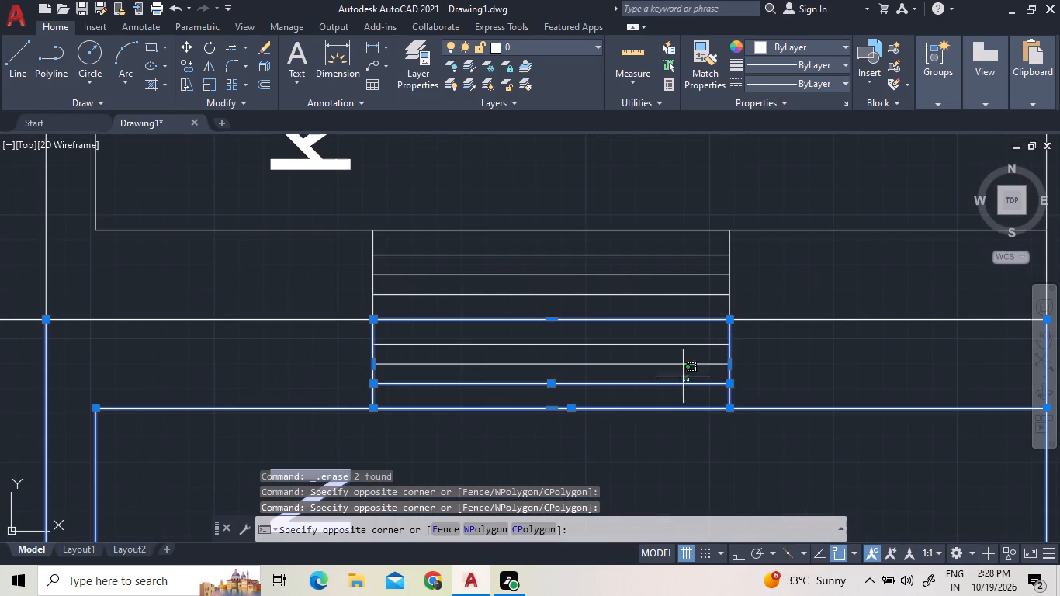
{"action": "left_click", "coordinate": [561, 337]}
{"action": "right_click", "coordinate": [535, 333]}
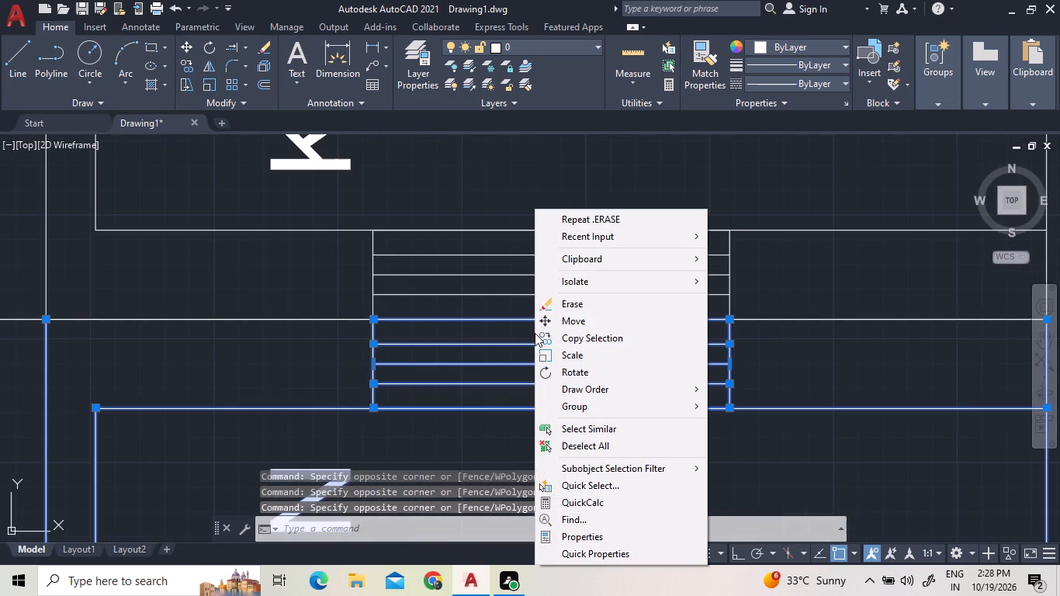
{"action": "left_click", "coordinate": [281, 315]}
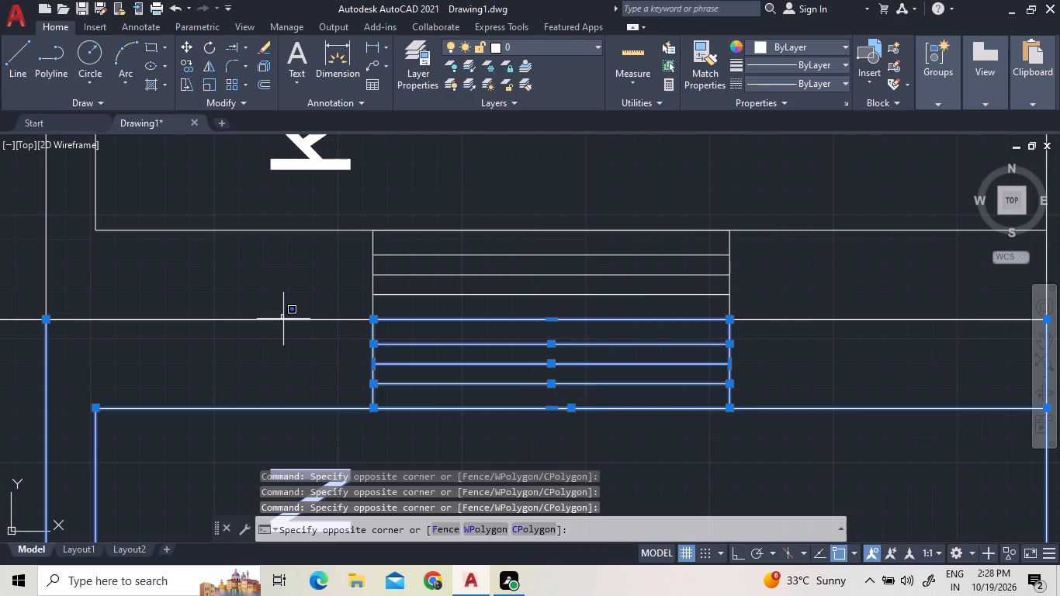
{"action": "left_click", "coordinate": [283, 319]}
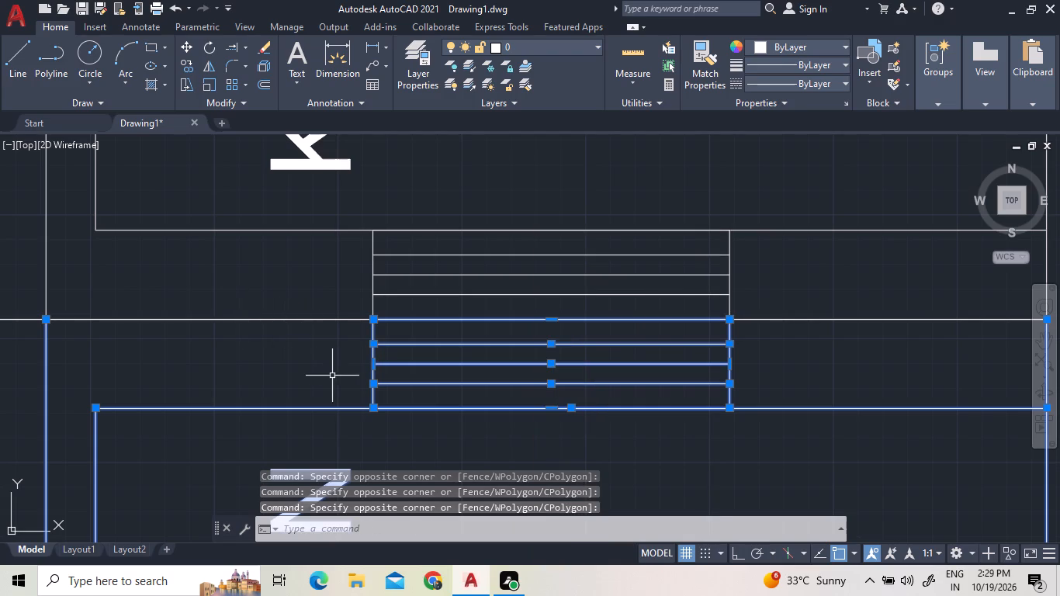
{"action": "scroll", "coordinate": [334, 385], "scroll_direction": "down", "scroll_amount": 2}
{"action": "left_click", "coordinate": [303, 362]}
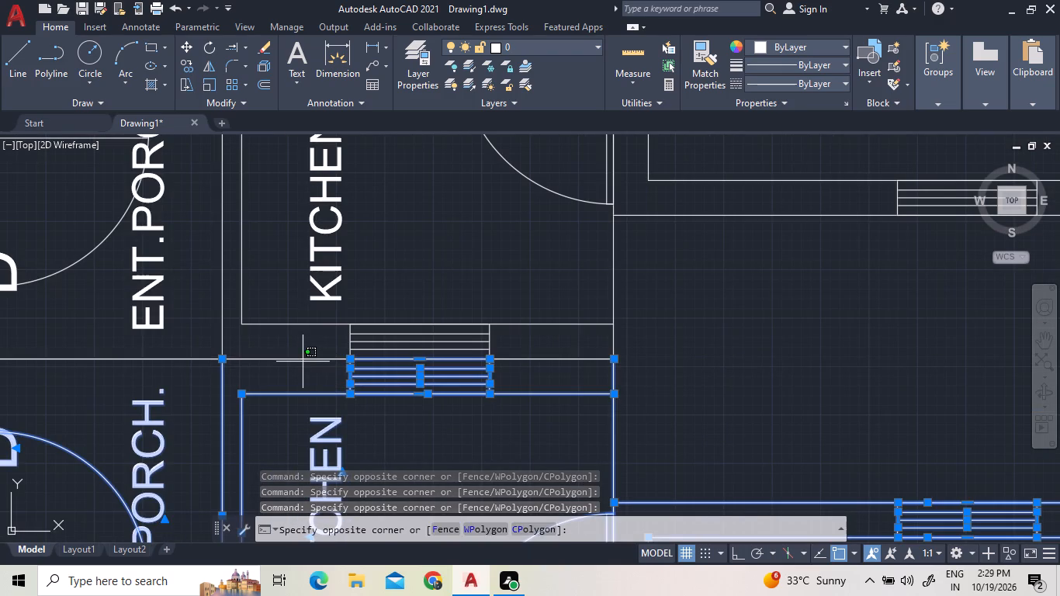
{"action": "left_click", "coordinate": [283, 351]}
{"action": "scroll", "coordinate": [303, 366], "scroll_direction": "down", "scroll_amount": 3}
{"action": "scroll", "coordinate": [191, 362], "scroll_direction": "up", "scroll_amount": 1}
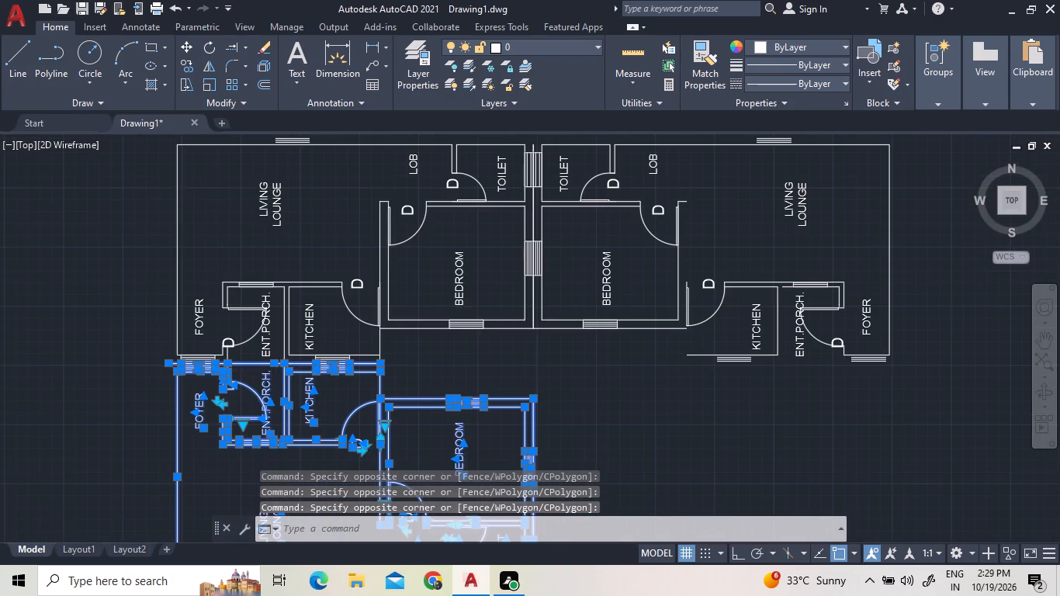
{"action": "scroll", "coordinate": [191, 362], "scroll_direction": "up", "scroll_amount": 2}
{"action": "right_click", "coordinate": [85, 370]}
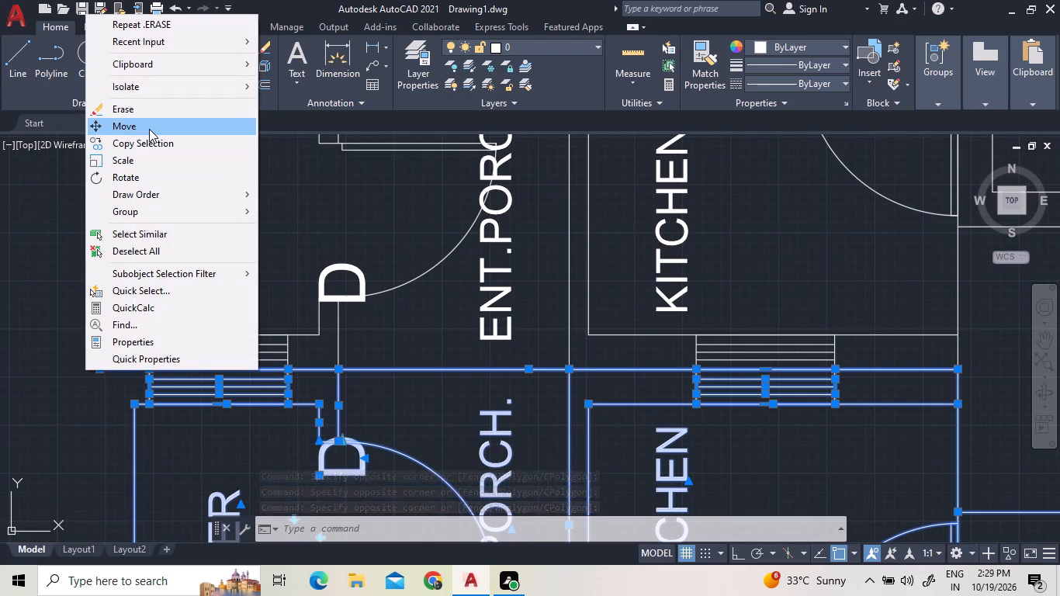
{"action": "left_click", "coordinate": [149, 129]}
{"action": "scroll", "coordinate": [207, 203], "scroll_direction": "down", "scroll_amount": 3}
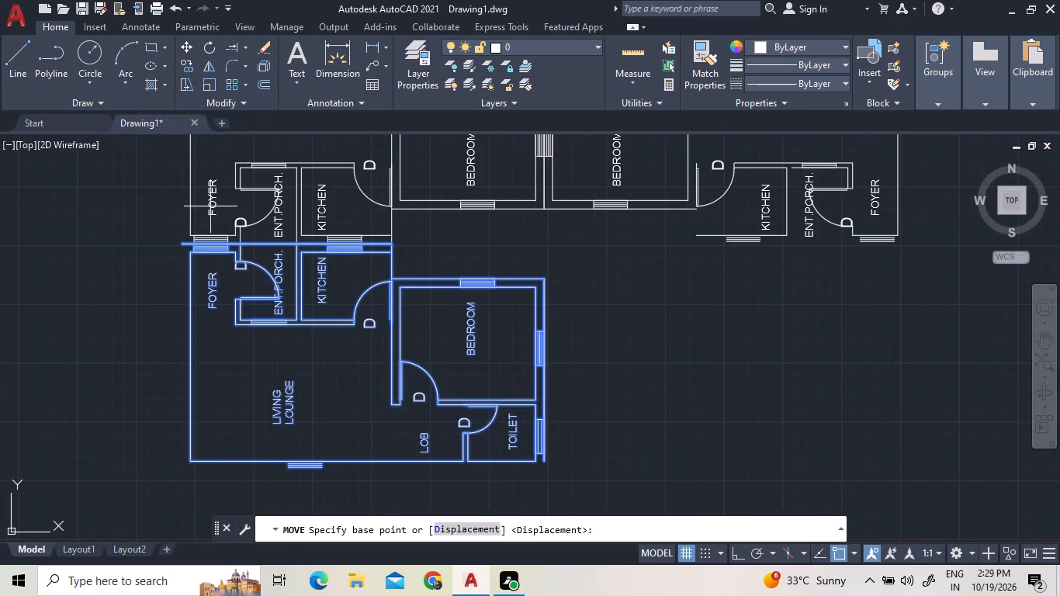
{"action": "left_click", "coordinate": [193, 461]}
{"action": "scroll", "coordinate": [138, 516], "scroll_direction": "down", "scroll_amount": 2}
{"action": "scroll", "coordinate": [191, 466], "scroll_direction": "down", "scroll_amount": 3}
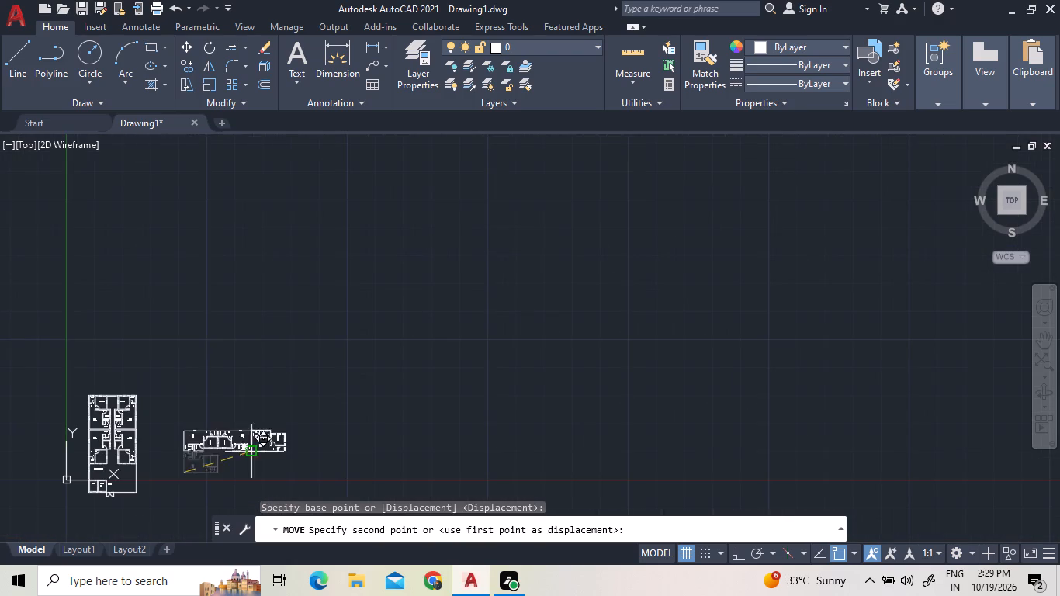
{"action": "scroll", "coordinate": [98, 474], "scroll_direction": "up", "scroll_amount": 6}
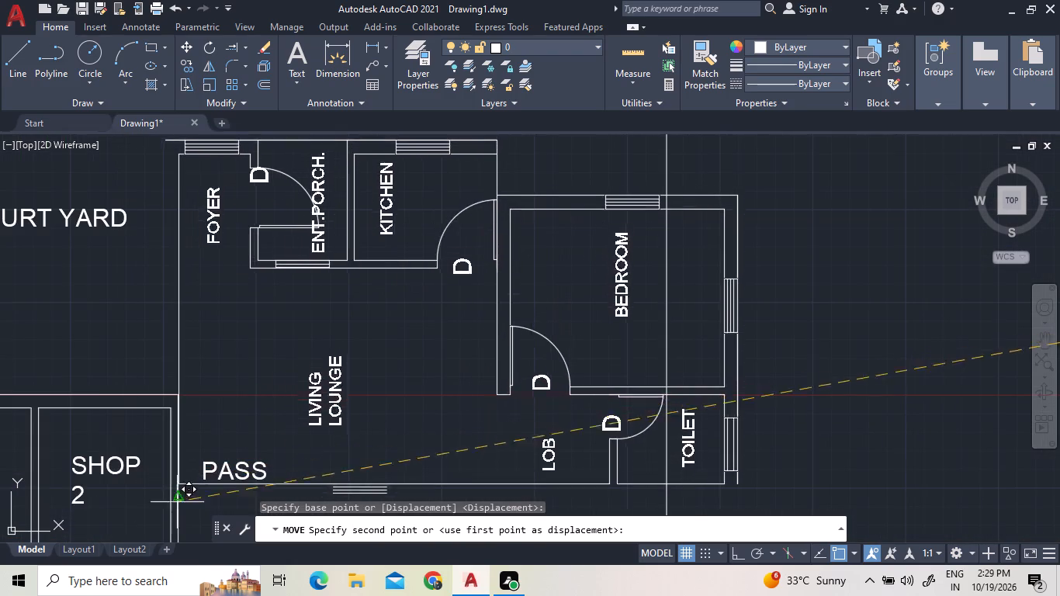
{"action": "scroll", "coordinate": [199, 522], "scroll_direction": "down", "scroll_amount": 2}
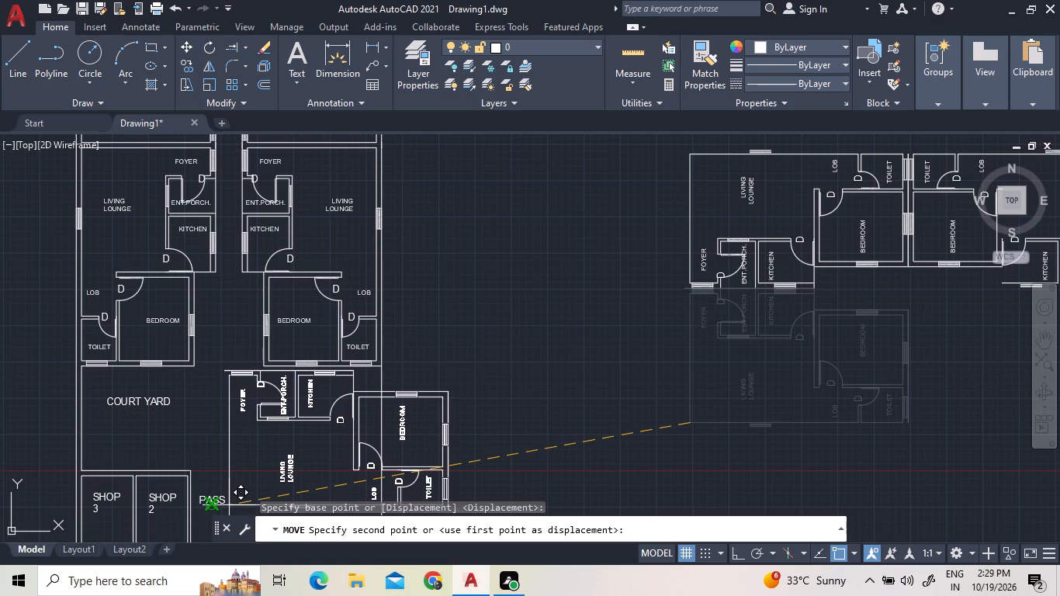
{"action": "scroll", "coordinate": [229, 505], "scroll_direction": "up", "scroll_amount": 2}
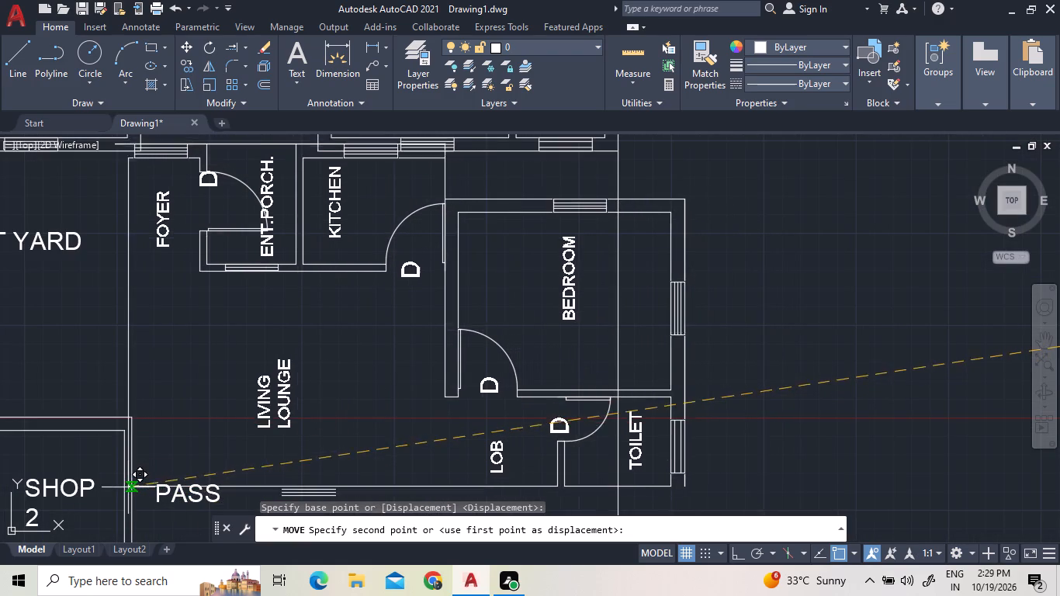
{"action": "scroll", "coordinate": [421, 475], "scroll_direction": "down", "scroll_amount": 3}
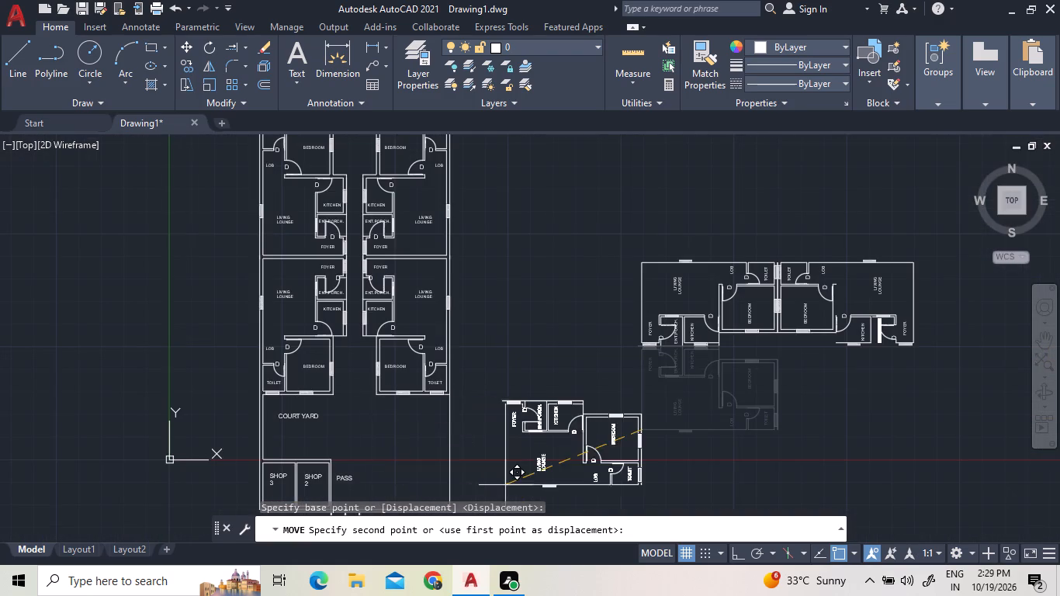
{"action": "left_click", "coordinate": [511, 463]}
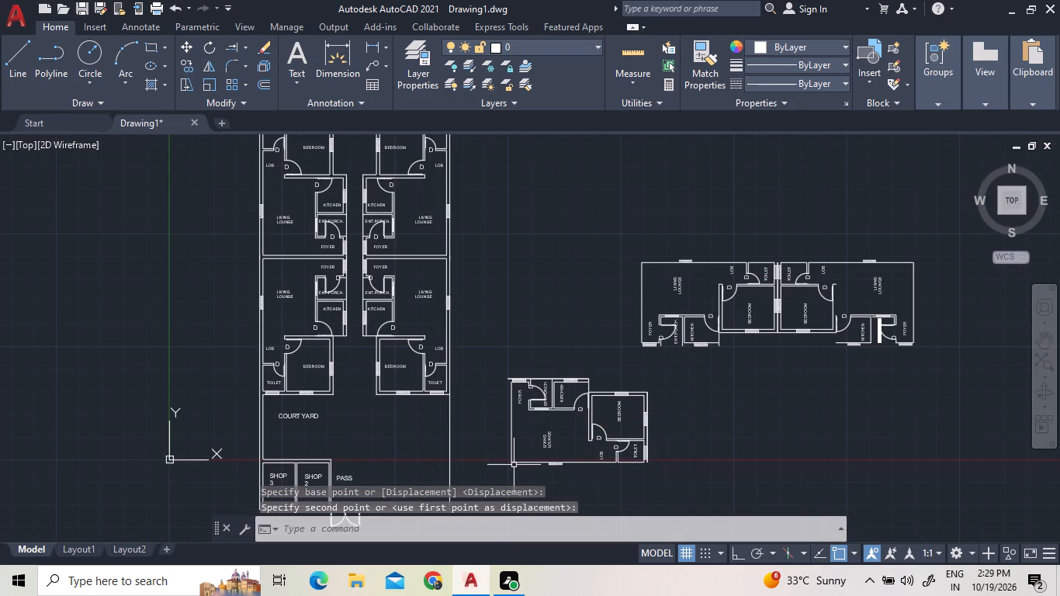
Scale down the detached unit east of the court yard, with all its windows and labels, about its southwestern corner.
{"action": "left_click_drag", "start_coordinate": [666, 479], "coordinate": [677, 476]}
{"action": "left_click", "coordinate": [476, 355]}
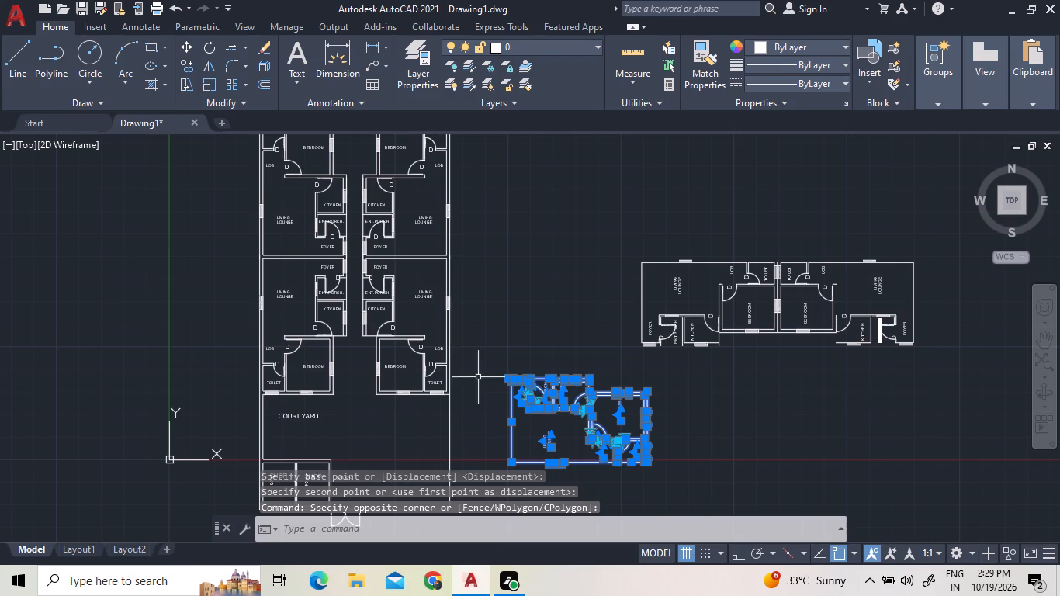
{"action": "type", "text": "SC"}
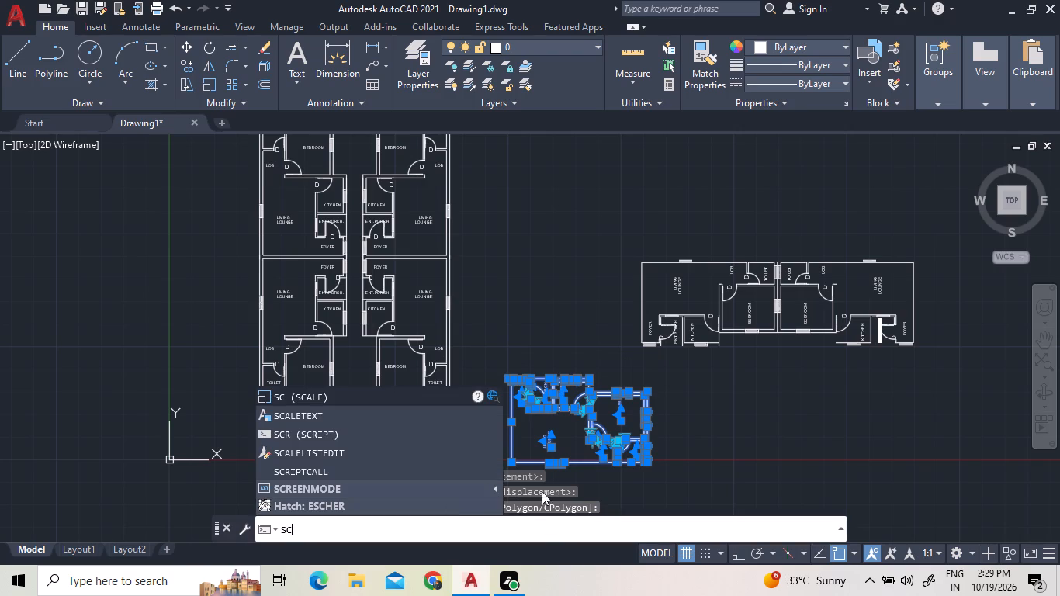
{"action": "left_click", "coordinate": [426, 396]}
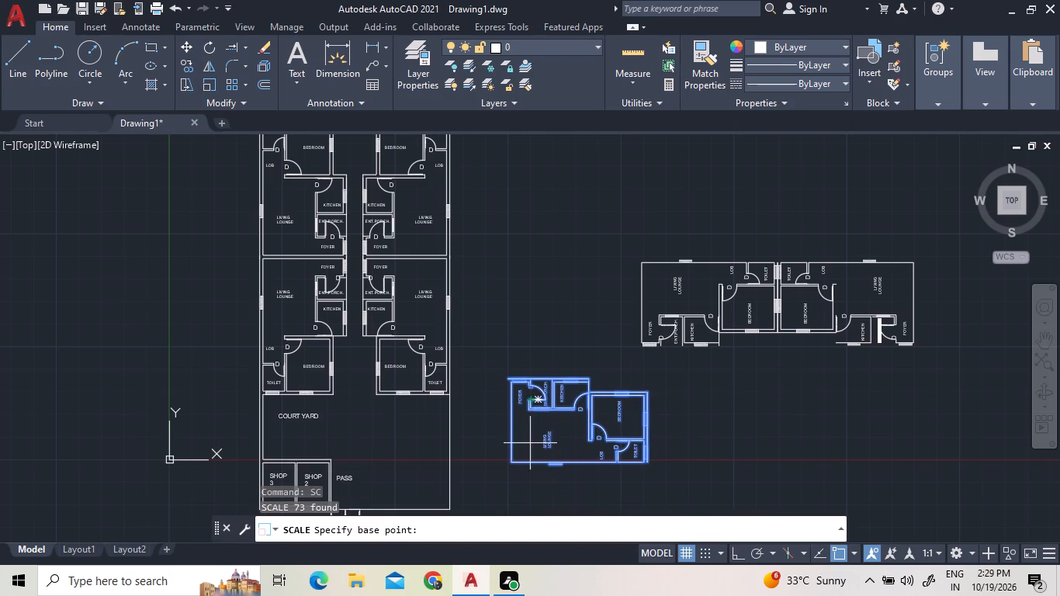
{"action": "left_click", "coordinate": [511, 459]}
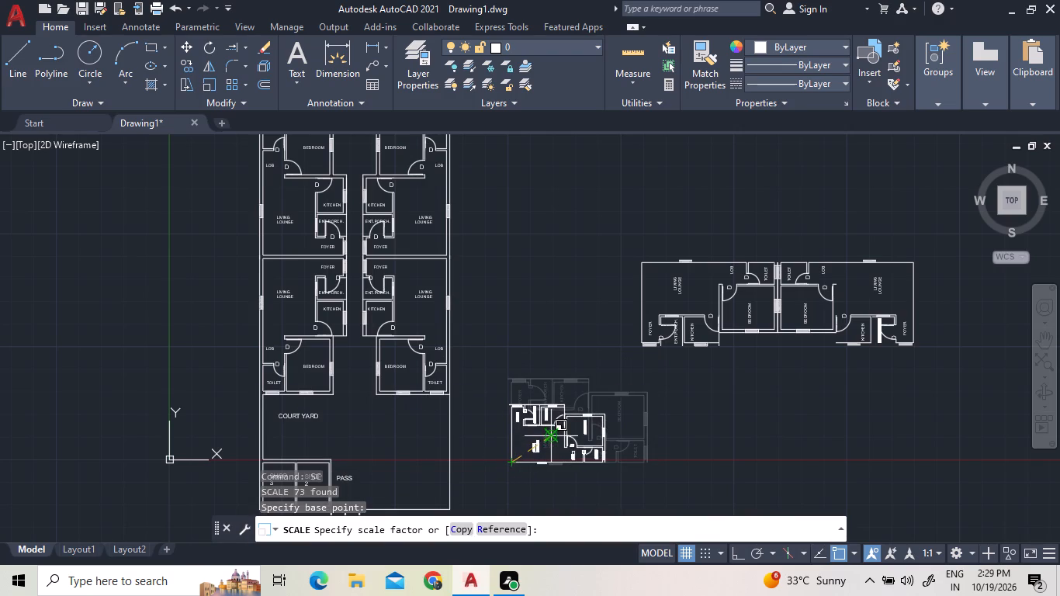
{"action": "left_click", "coordinate": [559, 428]}
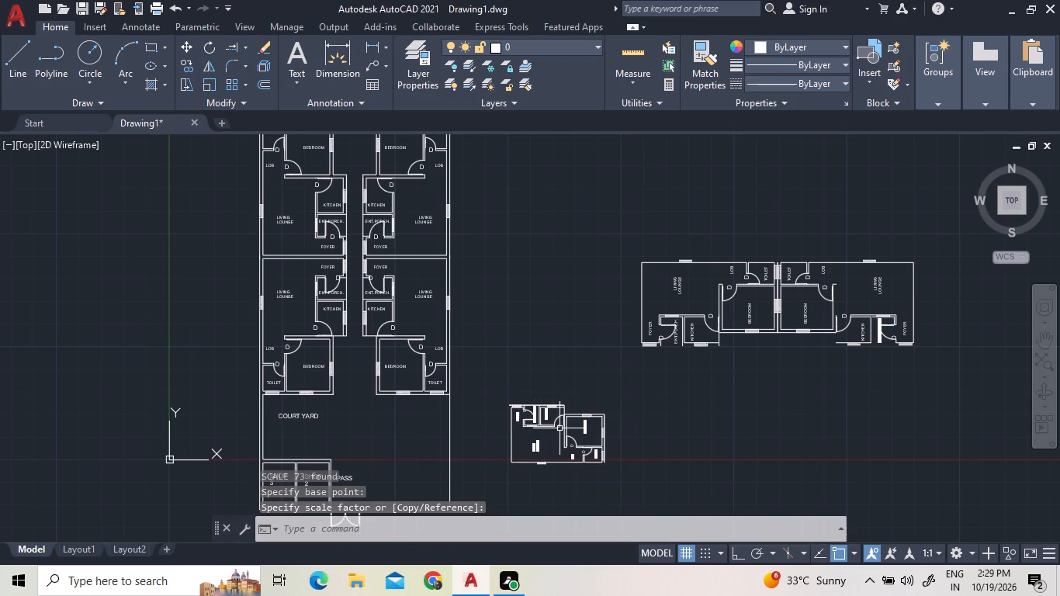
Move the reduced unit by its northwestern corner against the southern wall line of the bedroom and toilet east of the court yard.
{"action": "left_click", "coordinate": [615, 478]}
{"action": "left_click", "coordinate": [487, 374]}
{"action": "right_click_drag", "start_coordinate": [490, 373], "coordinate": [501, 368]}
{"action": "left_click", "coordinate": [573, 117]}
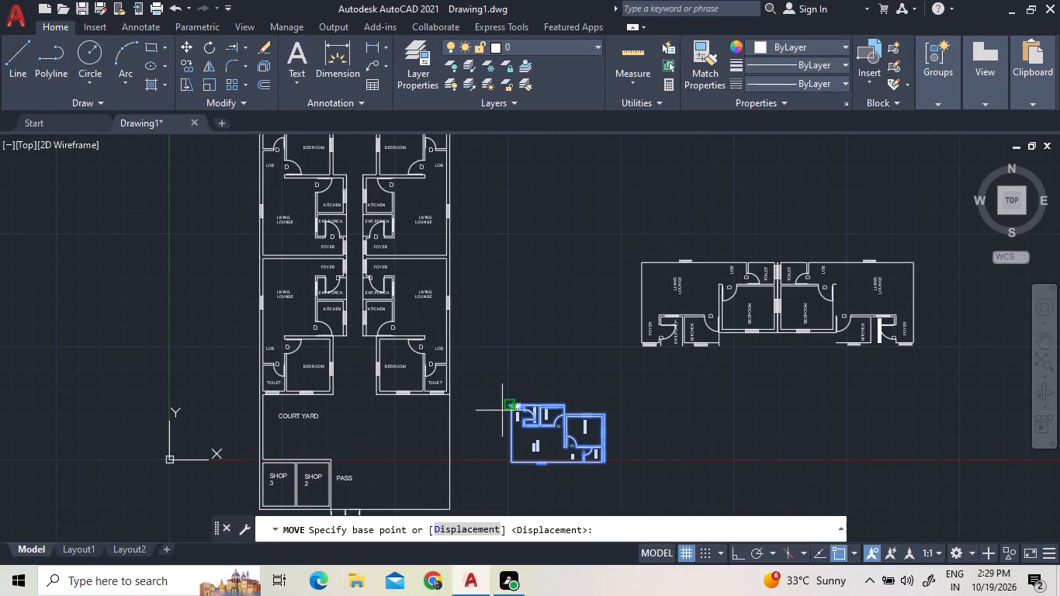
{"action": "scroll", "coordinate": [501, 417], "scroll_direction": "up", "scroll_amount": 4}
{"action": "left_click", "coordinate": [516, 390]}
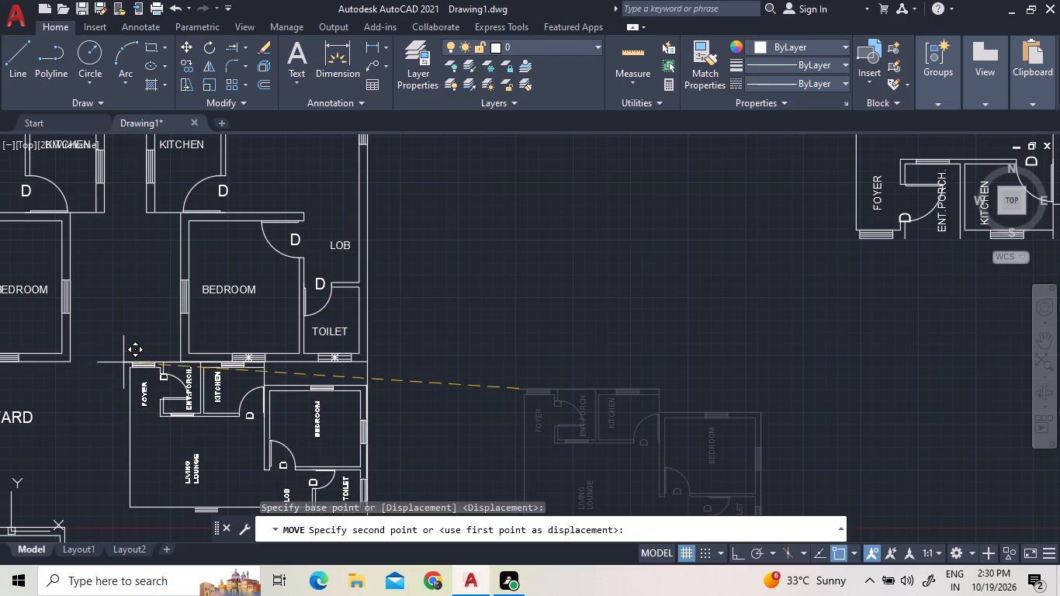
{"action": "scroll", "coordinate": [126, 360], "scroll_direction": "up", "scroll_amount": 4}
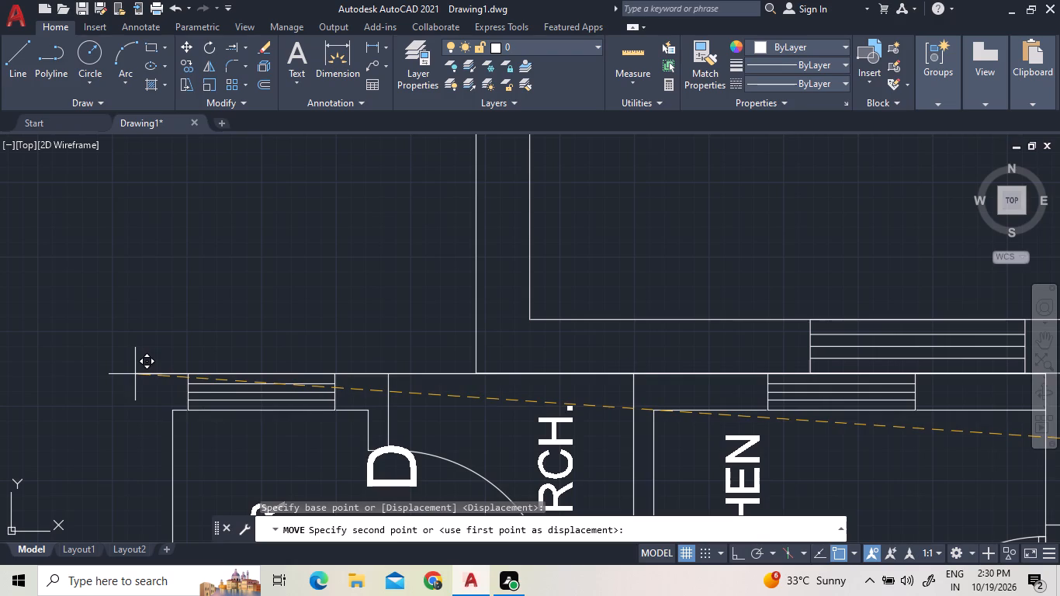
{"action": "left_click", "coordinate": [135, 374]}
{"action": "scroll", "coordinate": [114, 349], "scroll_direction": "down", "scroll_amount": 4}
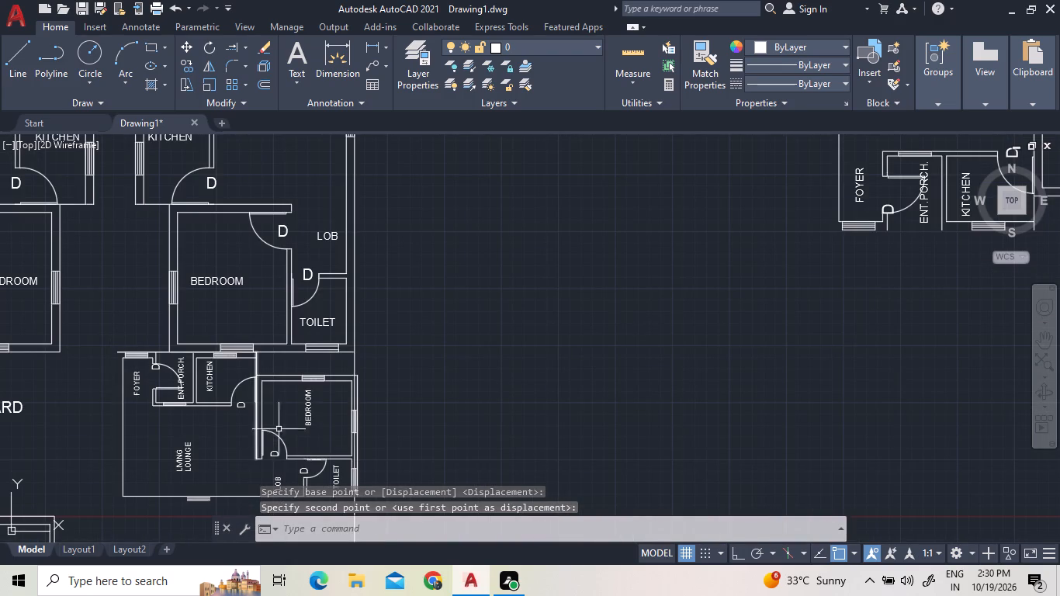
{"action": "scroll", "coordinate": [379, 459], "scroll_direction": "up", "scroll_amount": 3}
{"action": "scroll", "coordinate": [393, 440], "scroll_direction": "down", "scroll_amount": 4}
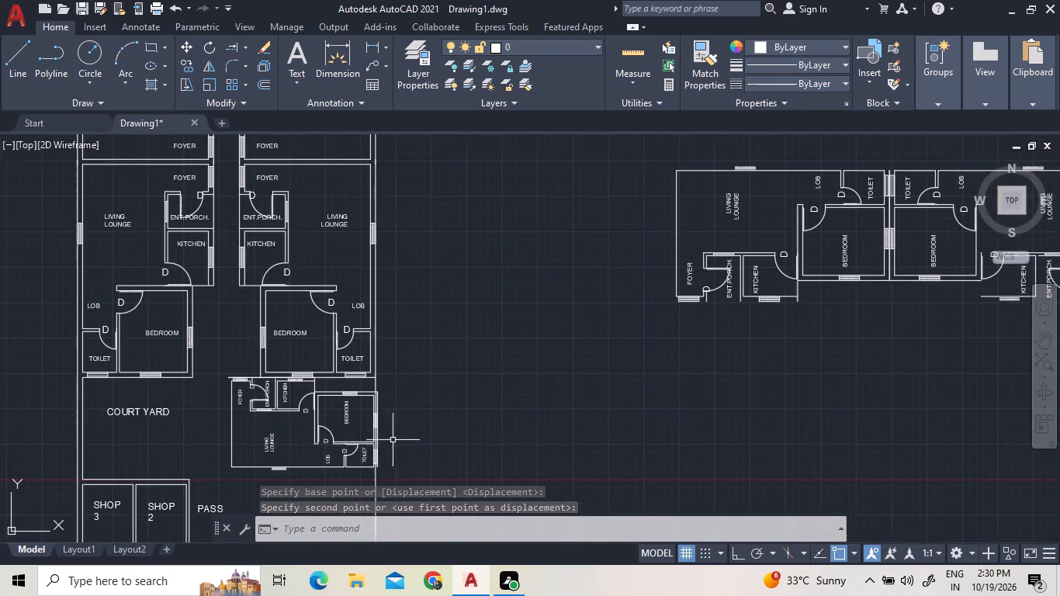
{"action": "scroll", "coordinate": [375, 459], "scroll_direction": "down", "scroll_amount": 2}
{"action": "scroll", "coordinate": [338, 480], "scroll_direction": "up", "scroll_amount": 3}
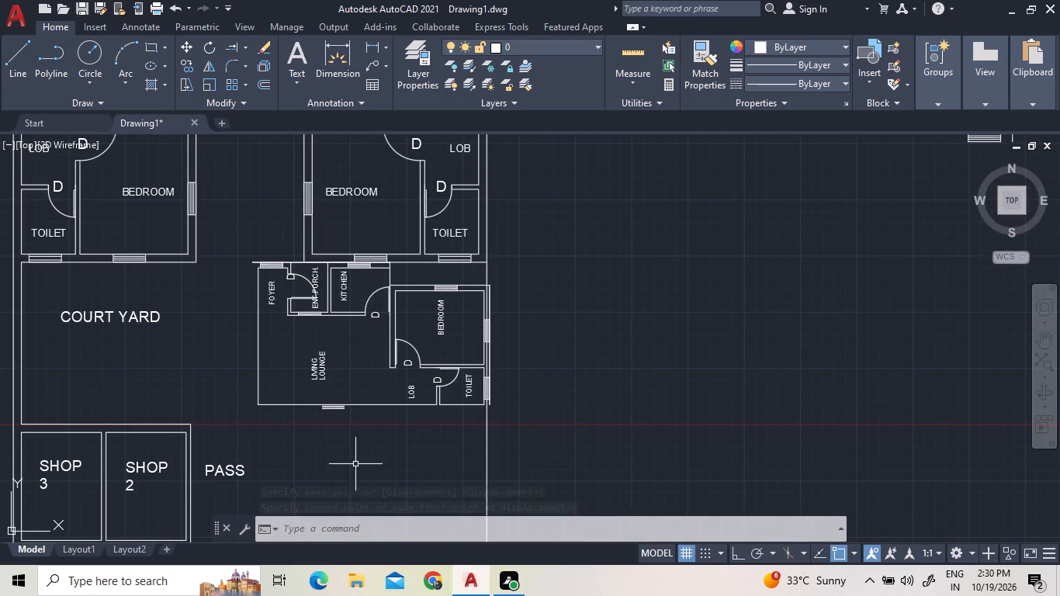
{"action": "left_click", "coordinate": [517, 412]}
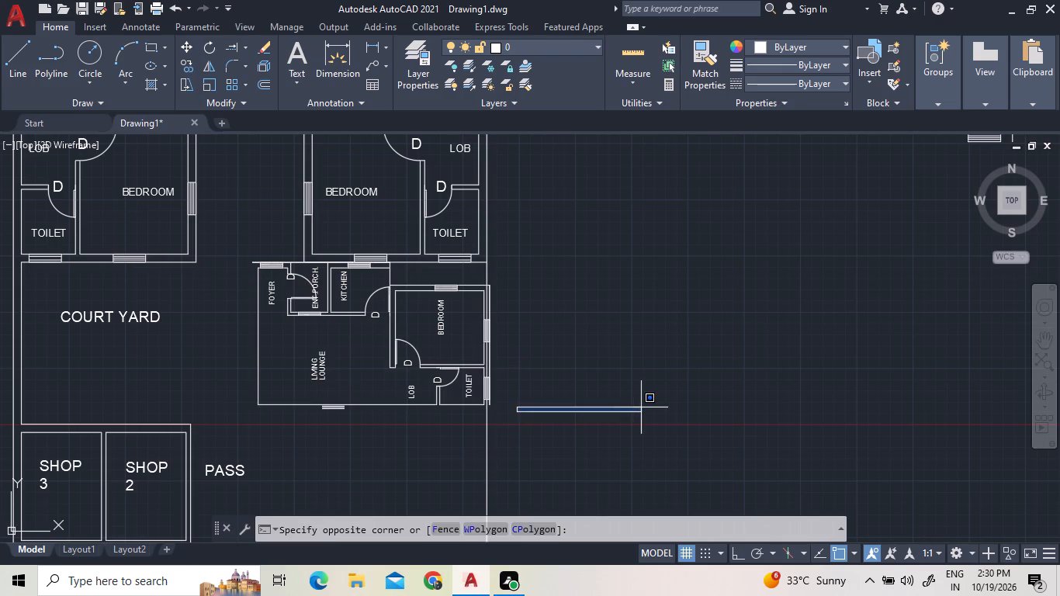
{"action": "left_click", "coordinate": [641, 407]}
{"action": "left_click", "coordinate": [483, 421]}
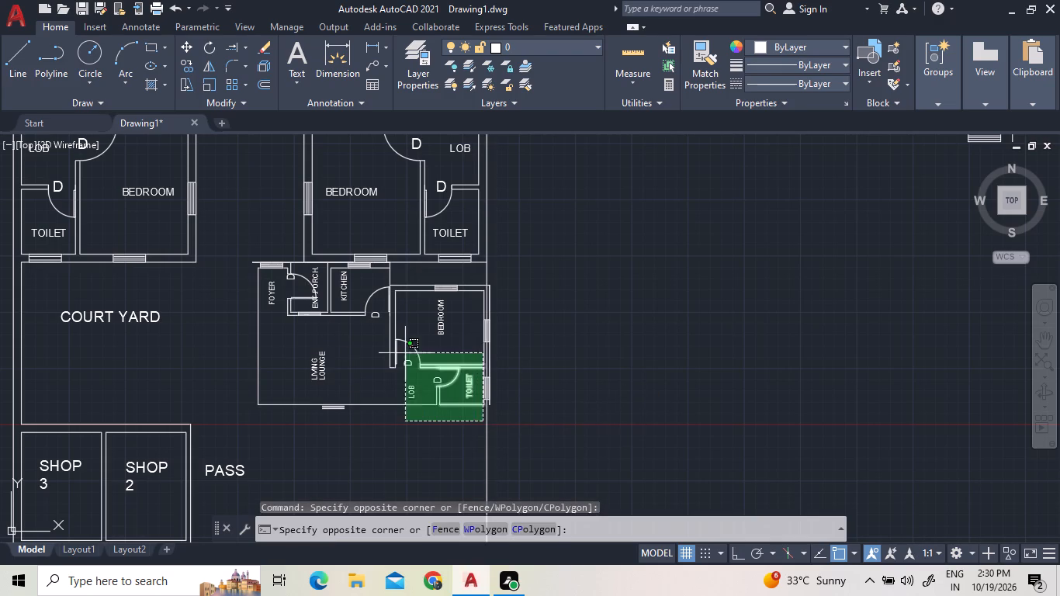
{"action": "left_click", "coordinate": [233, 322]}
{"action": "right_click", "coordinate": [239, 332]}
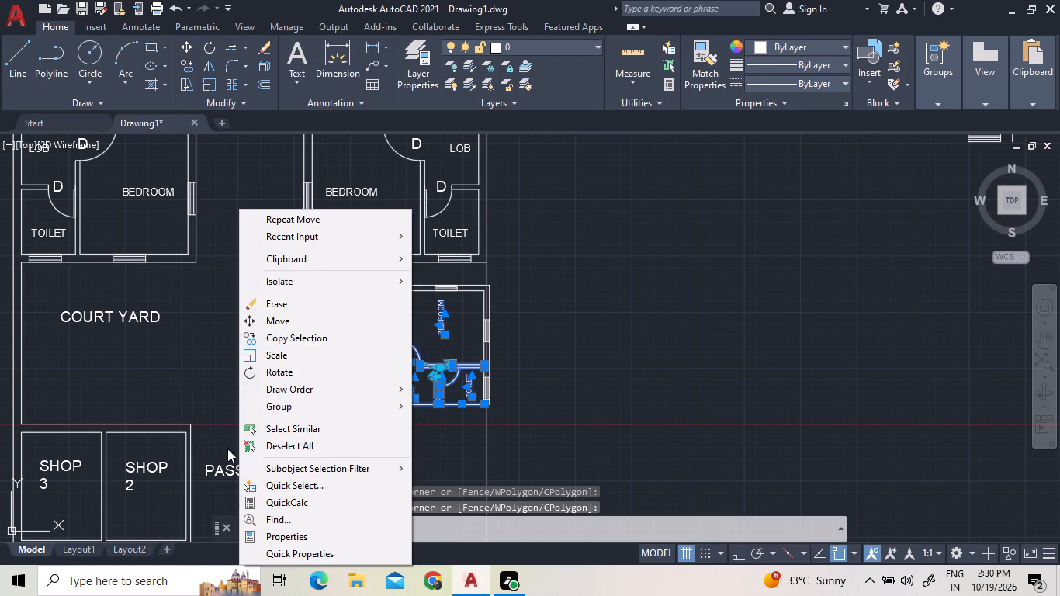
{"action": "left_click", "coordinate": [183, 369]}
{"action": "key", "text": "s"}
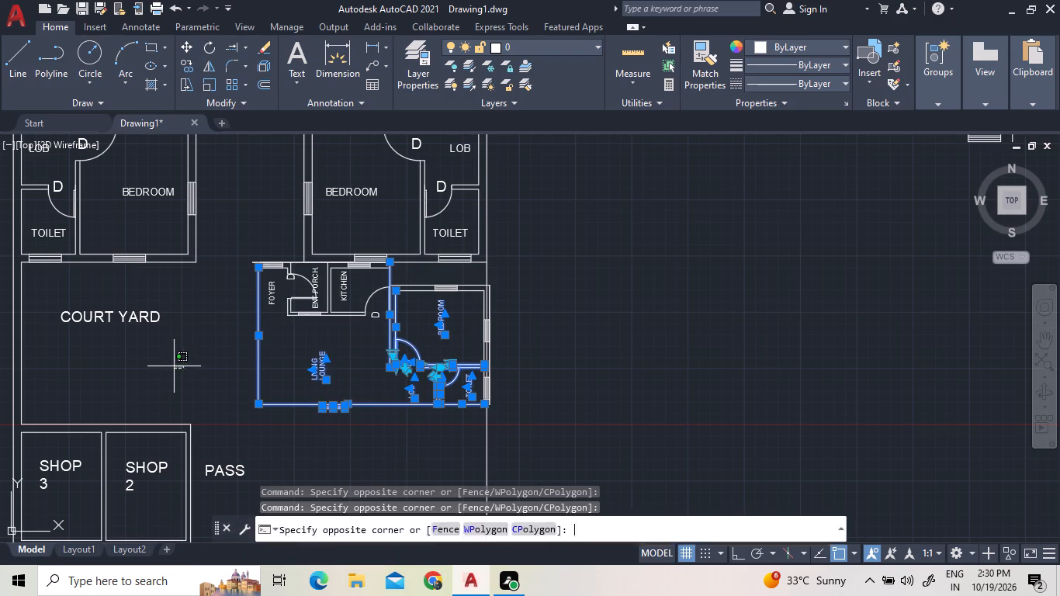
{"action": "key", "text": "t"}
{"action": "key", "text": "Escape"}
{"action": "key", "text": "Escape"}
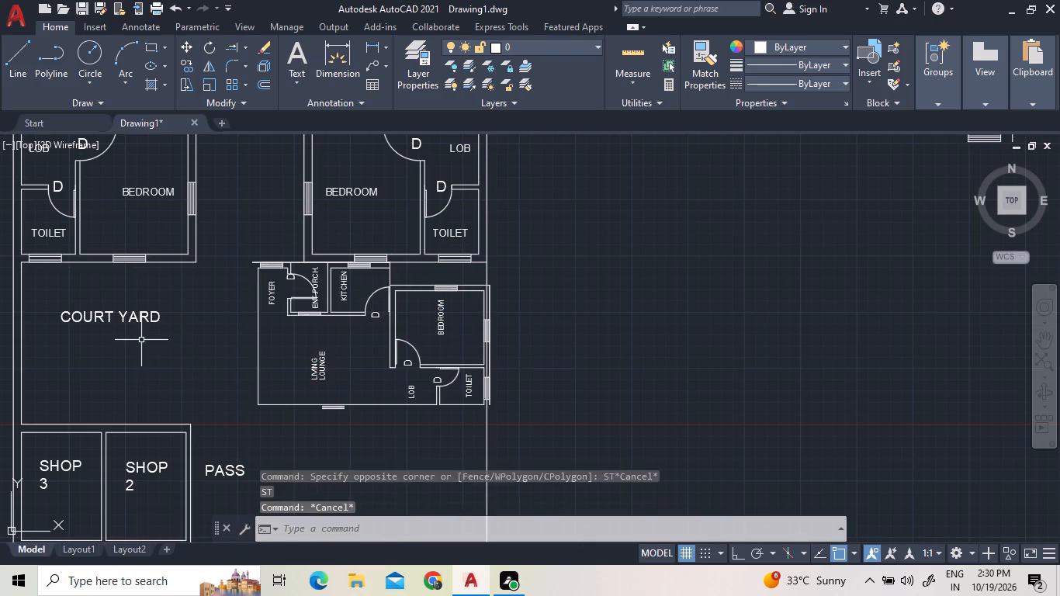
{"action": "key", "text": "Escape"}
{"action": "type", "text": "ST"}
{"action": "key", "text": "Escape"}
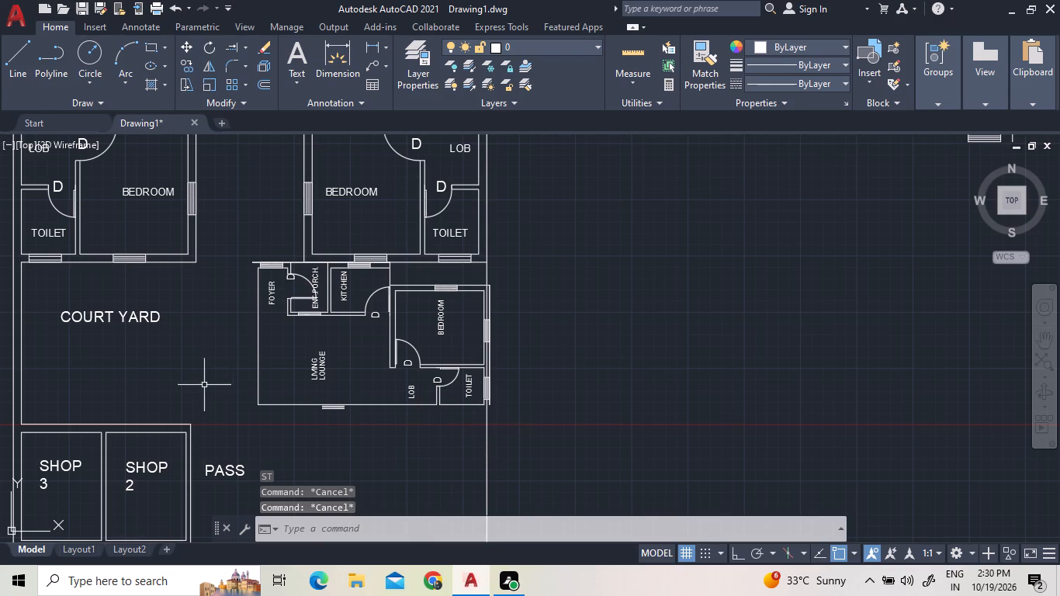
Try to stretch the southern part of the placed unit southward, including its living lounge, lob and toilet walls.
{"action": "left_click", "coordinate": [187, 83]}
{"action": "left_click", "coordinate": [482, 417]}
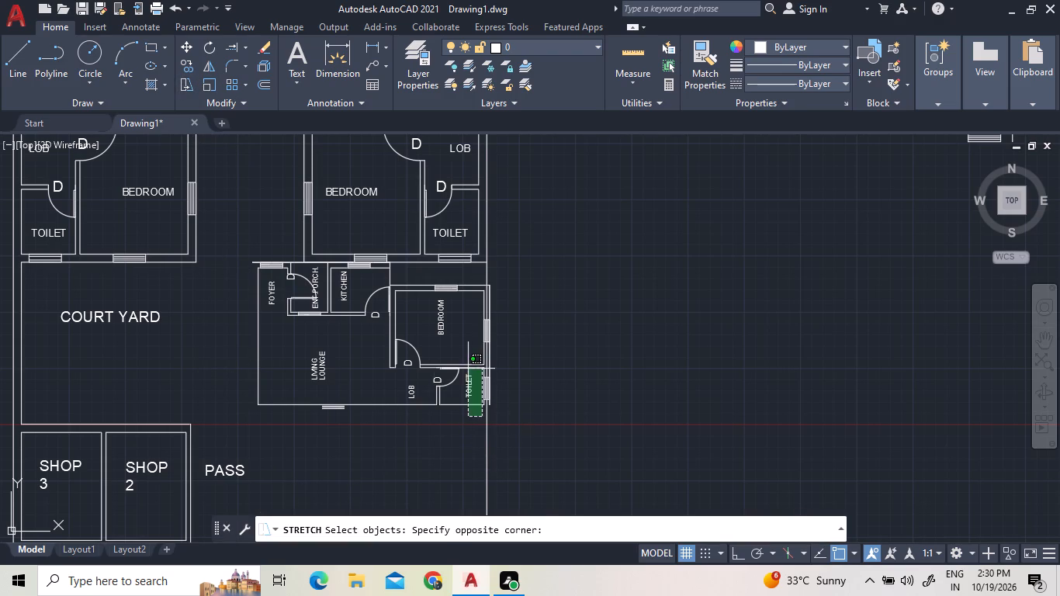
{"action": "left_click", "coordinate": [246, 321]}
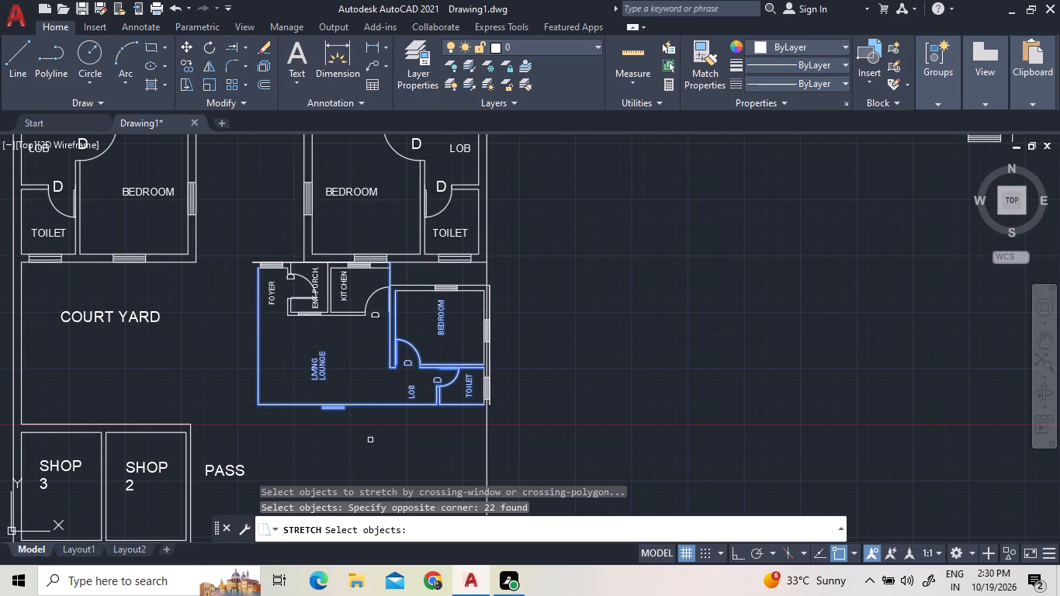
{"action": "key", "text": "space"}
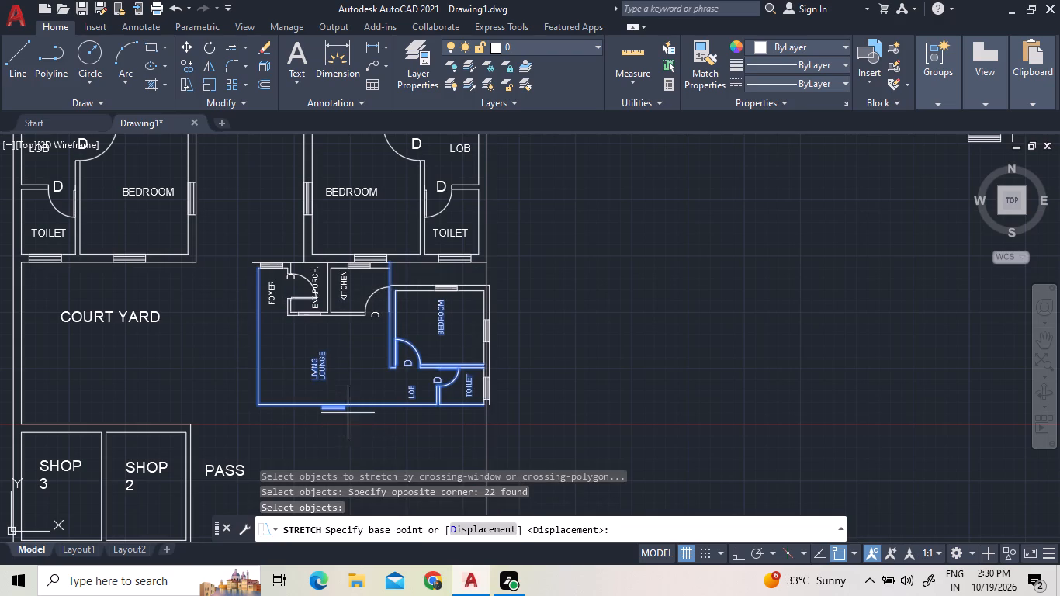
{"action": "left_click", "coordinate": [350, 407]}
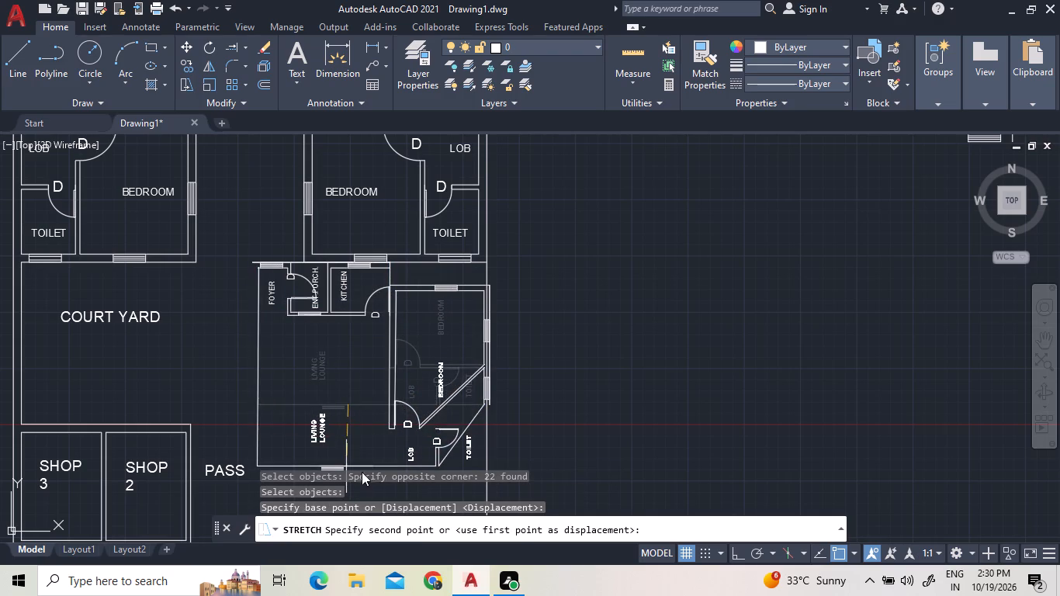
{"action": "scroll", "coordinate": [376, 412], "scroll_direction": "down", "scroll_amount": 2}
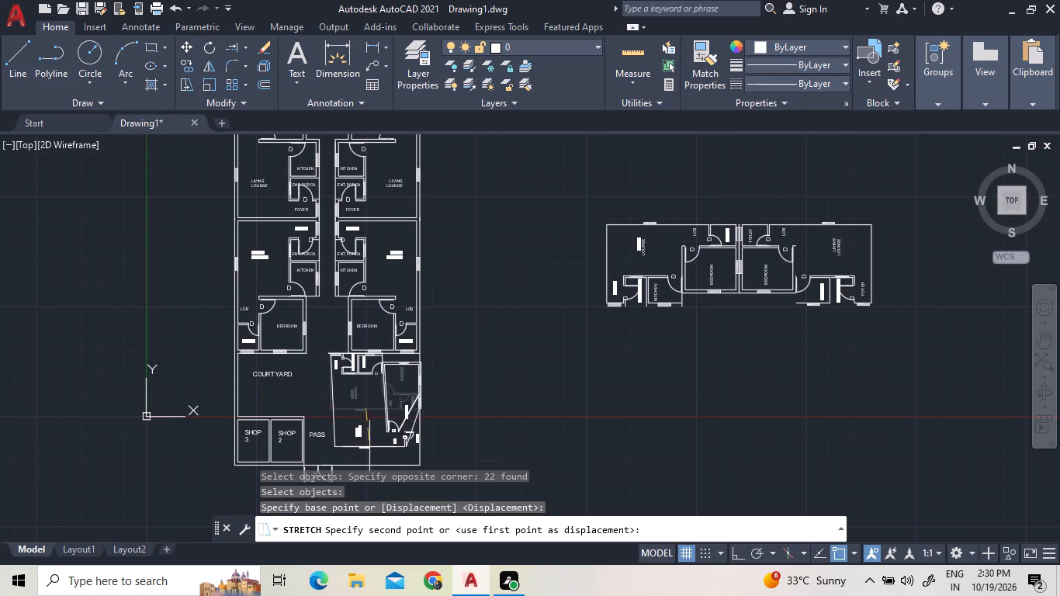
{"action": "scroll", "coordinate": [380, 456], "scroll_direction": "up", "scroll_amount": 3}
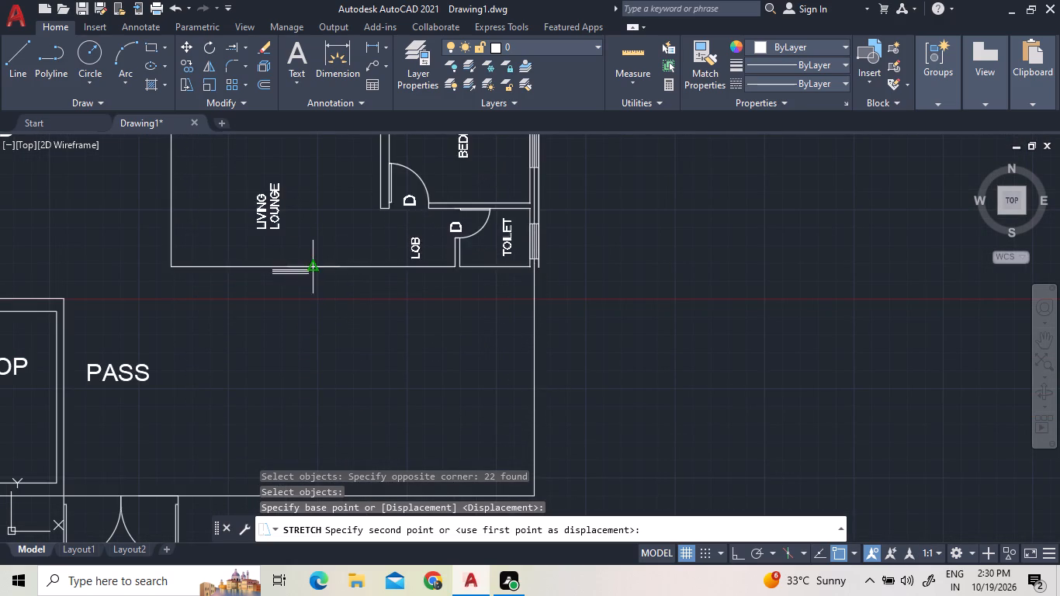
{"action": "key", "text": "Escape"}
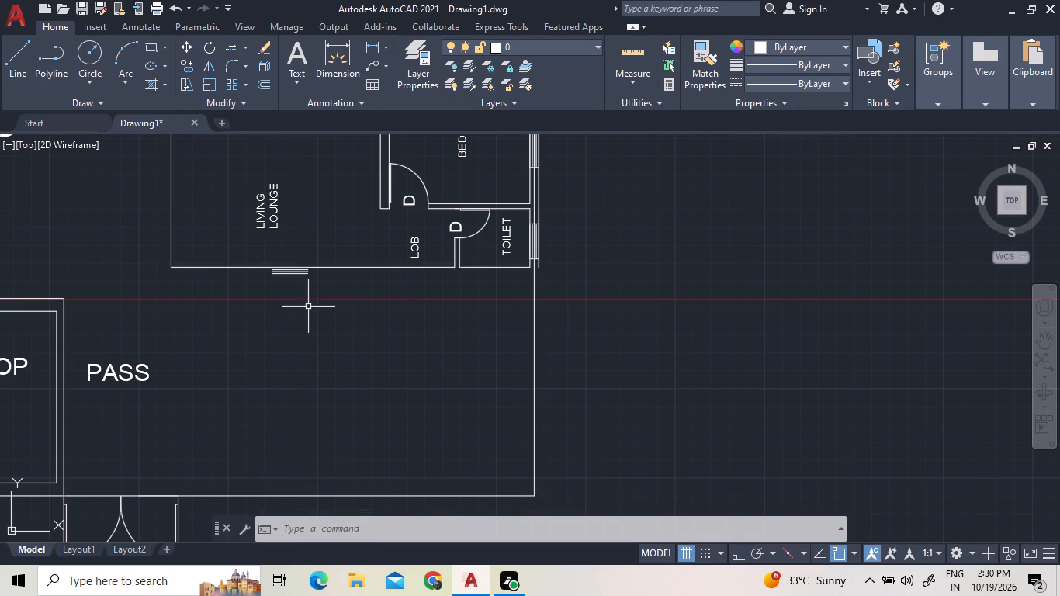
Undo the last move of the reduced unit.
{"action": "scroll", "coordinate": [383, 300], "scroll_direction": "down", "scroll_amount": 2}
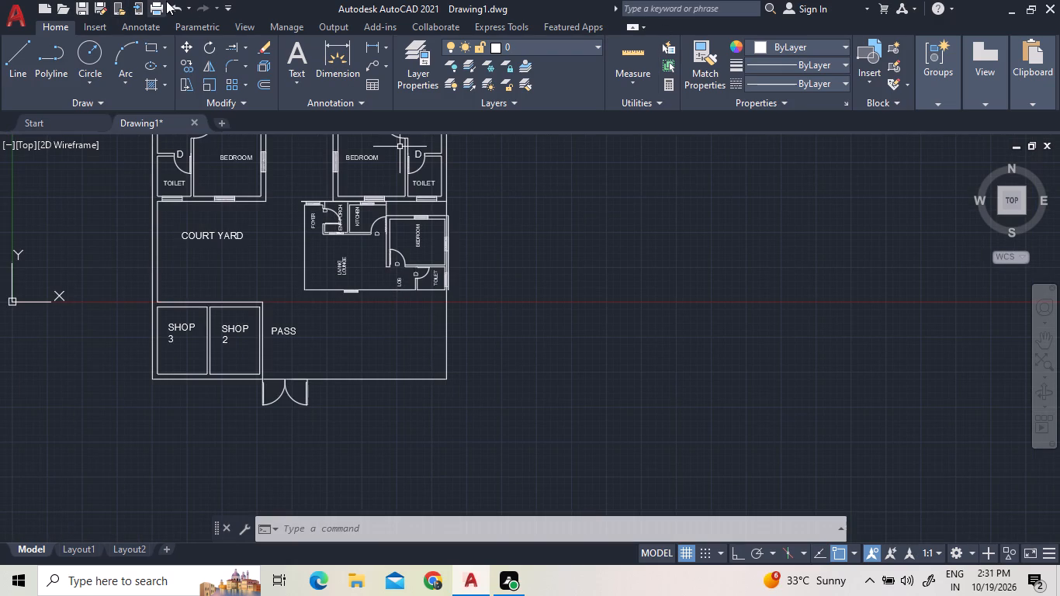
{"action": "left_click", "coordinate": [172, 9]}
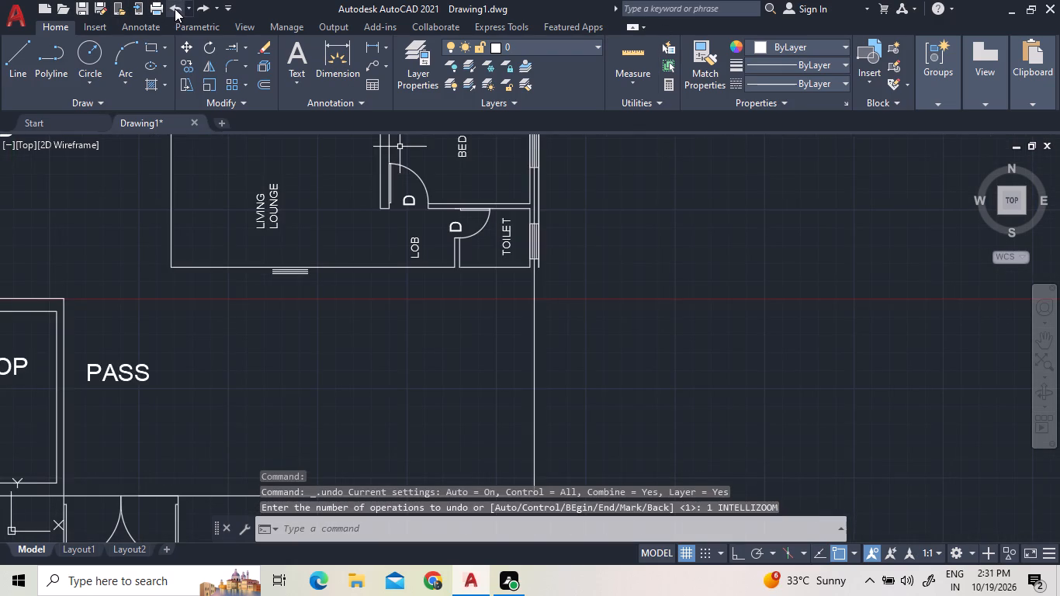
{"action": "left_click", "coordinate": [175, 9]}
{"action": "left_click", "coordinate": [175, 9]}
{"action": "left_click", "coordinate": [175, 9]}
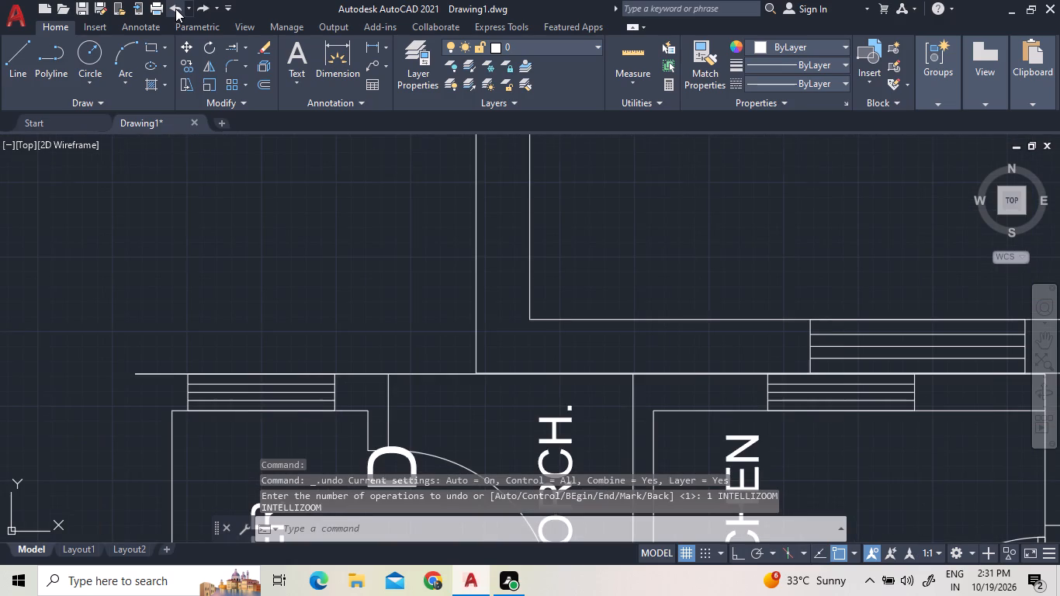
Offset the southern wall line of the bedroom and toilet east of the court yard 5' to the south.
{"action": "scroll", "coordinate": [359, 269], "scroll_direction": "down", "scroll_amount": 2}
{"action": "scroll", "coordinate": [386, 345], "scroll_direction": "up", "scroll_amount": 3}
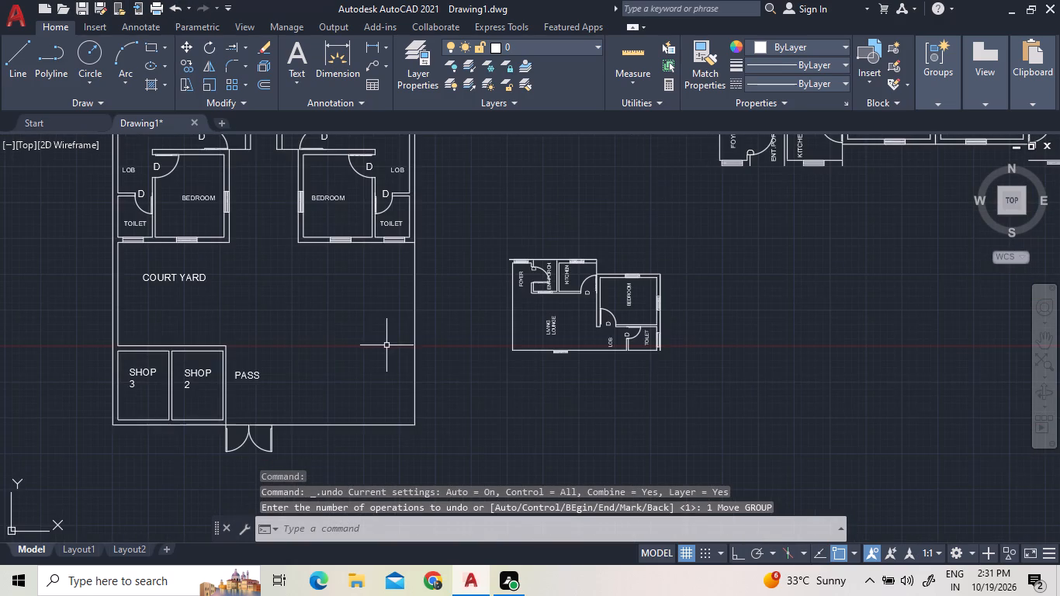
{"action": "scroll", "coordinate": [421, 231], "scroll_direction": "up", "scroll_amount": 1}
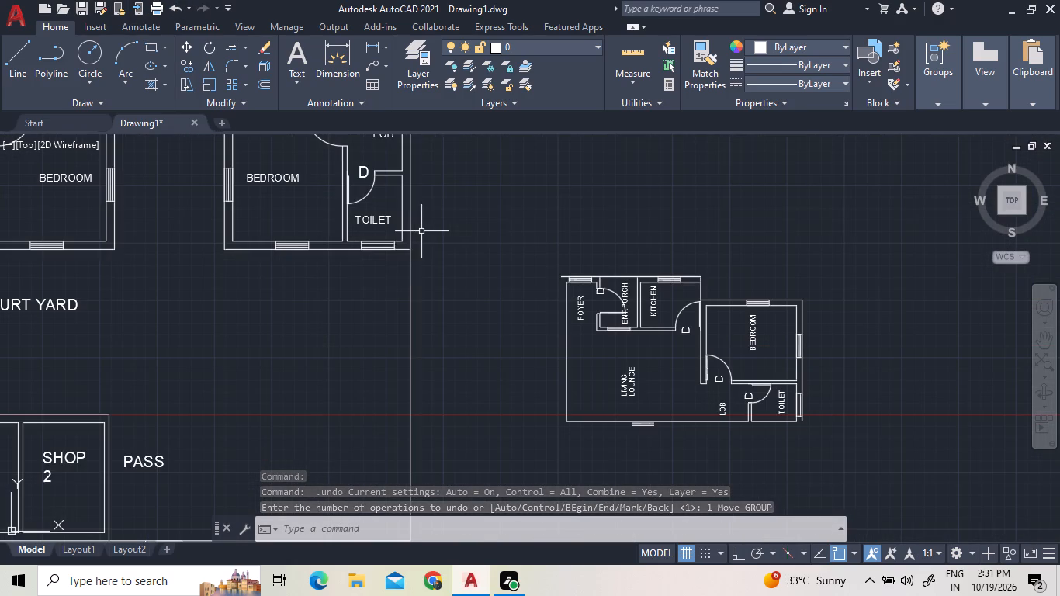
{"action": "left_click", "coordinate": [262, 85]}
{"action": "type", "text": "5'"}
{"action": "key", "text": "Return"}
{"action": "scroll", "coordinate": [66, 383], "scroll_direction": "up", "scroll_amount": 1}
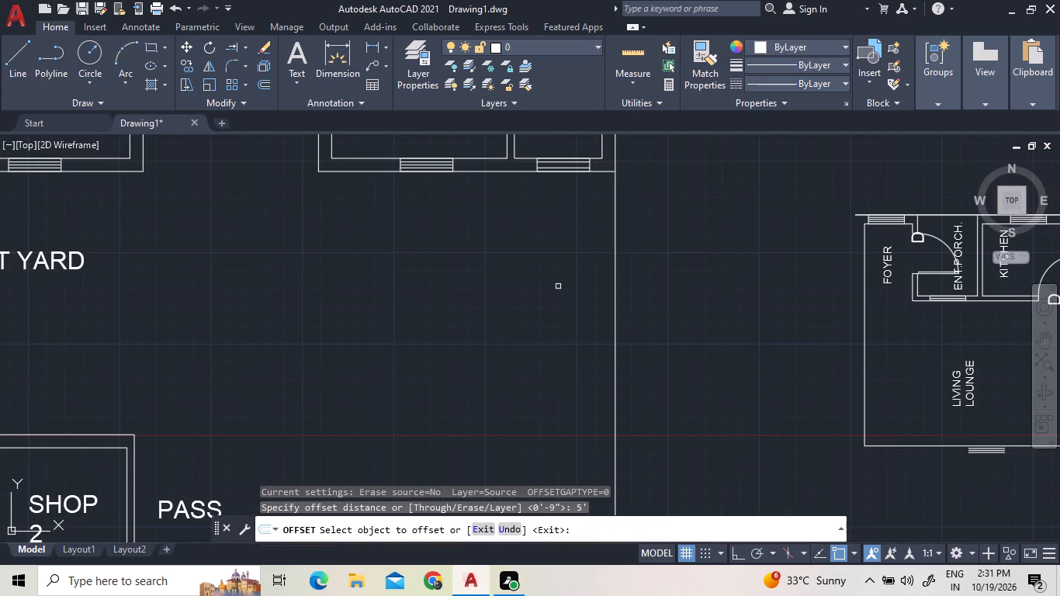
{"action": "left_click", "coordinate": [483, 172]}
{"action": "left_click", "coordinate": [502, 242]}
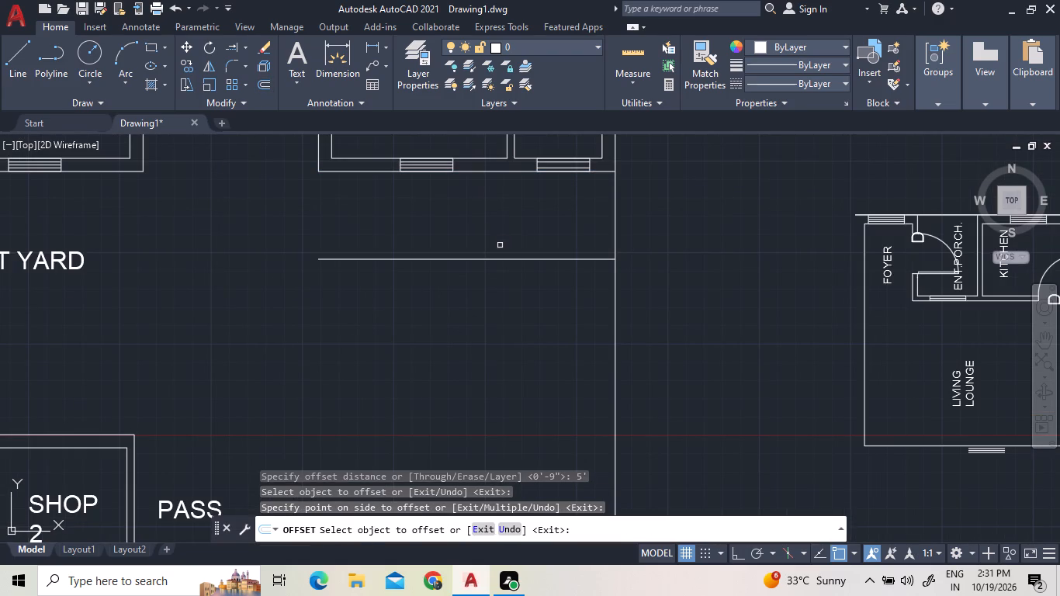
Offset the new horizontal line east of the court yard 5" to the south to form a double wall line.
{"action": "left_click", "coordinate": [268, 84]}
{"action": "type", "text": "5\""}
{"action": "key", "text": "Return"}
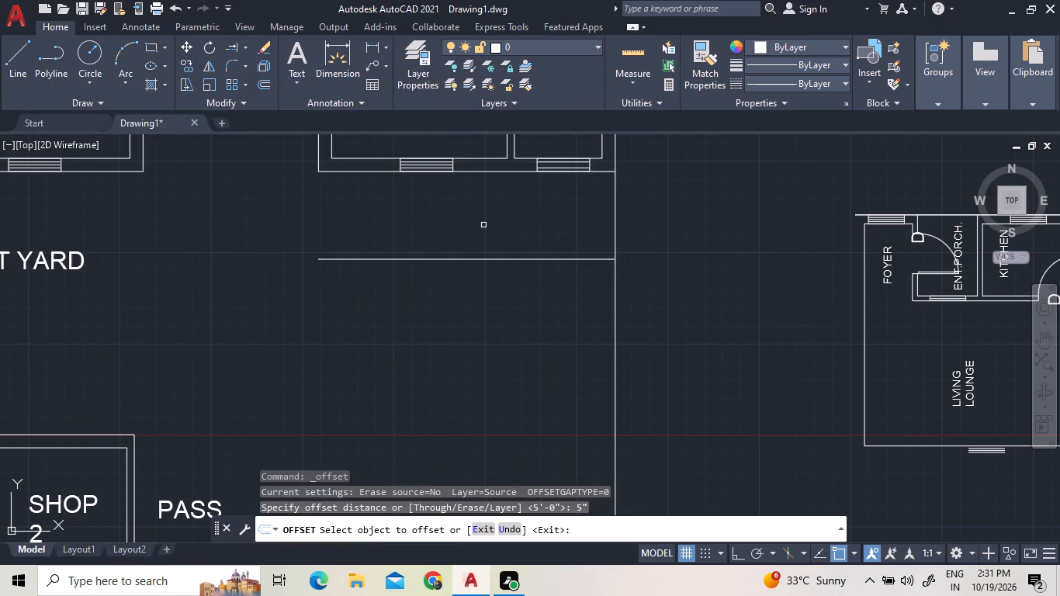
{"action": "left_click", "coordinate": [497, 258]}
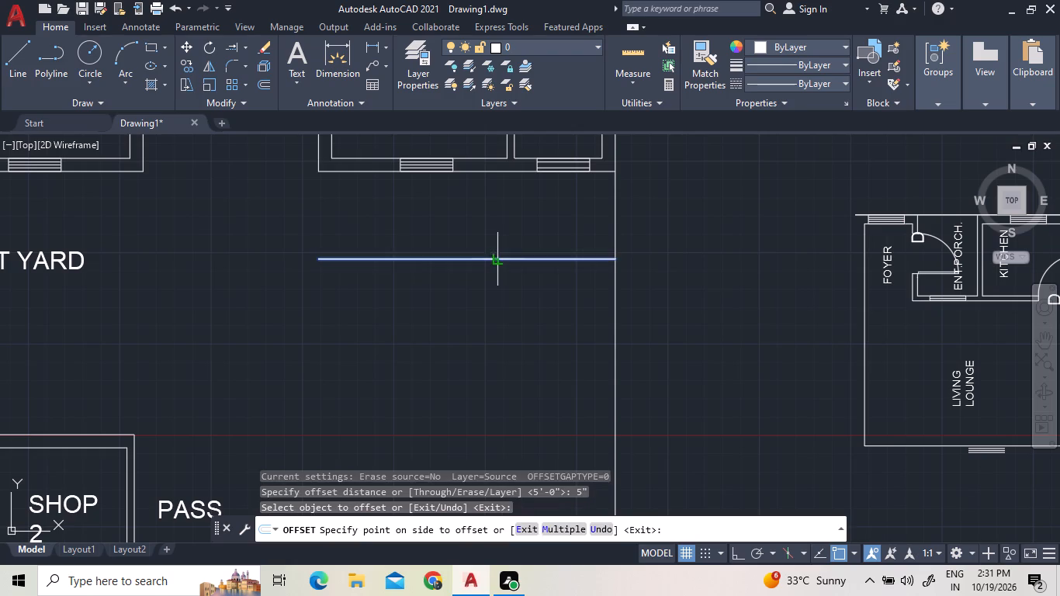
{"action": "left_click", "coordinate": [510, 293]}
{"action": "scroll", "coordinate": [474, 217], "scroll_direction": "down", "scroll_amount": 1}
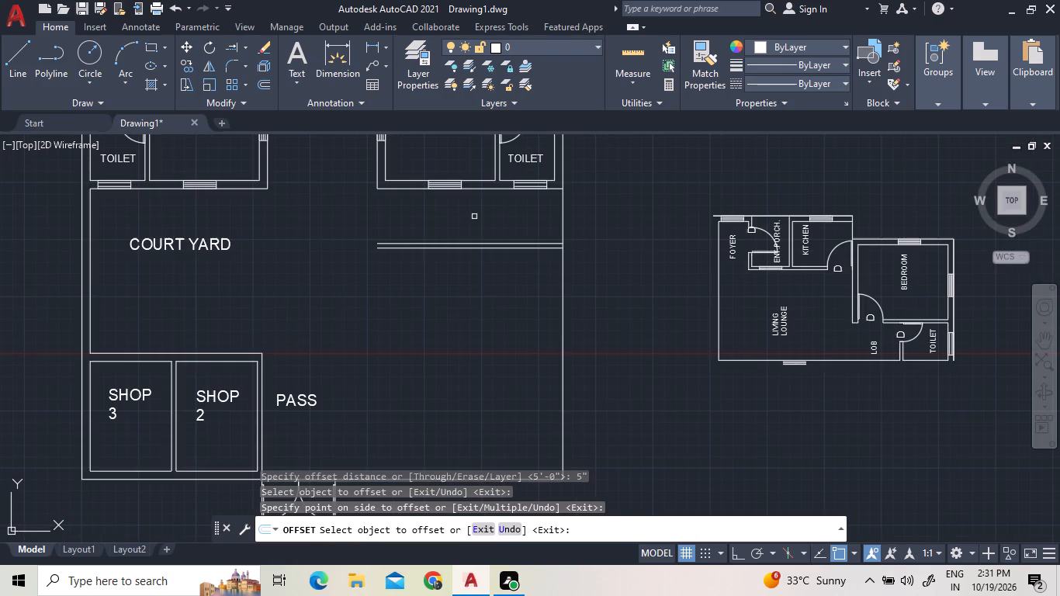
Offset the eastern outer wall line and the southern outer wall line east of the entrance 9" inward to form double walls.
{"action": "left_click", "coordinate": [261, 87]}
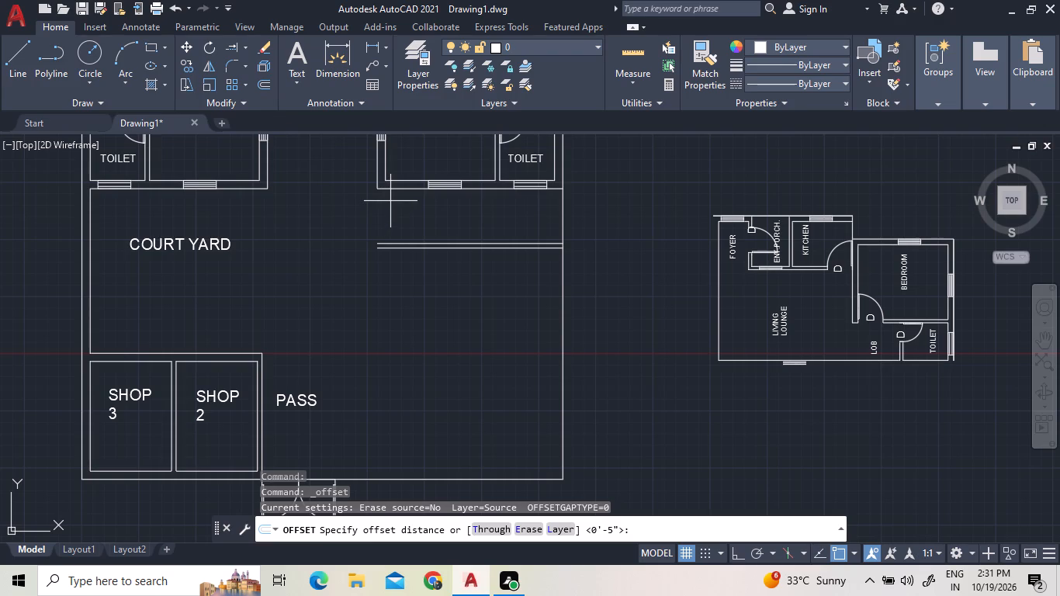
{"action": "scroll", "coordinate": [390, 201], "scroll_direction": "down", "scroll_amount": 2}
{"action": "scroll", "coordinate": [406, 258], "scroll_direction": "up", "scroll_amount": 2}
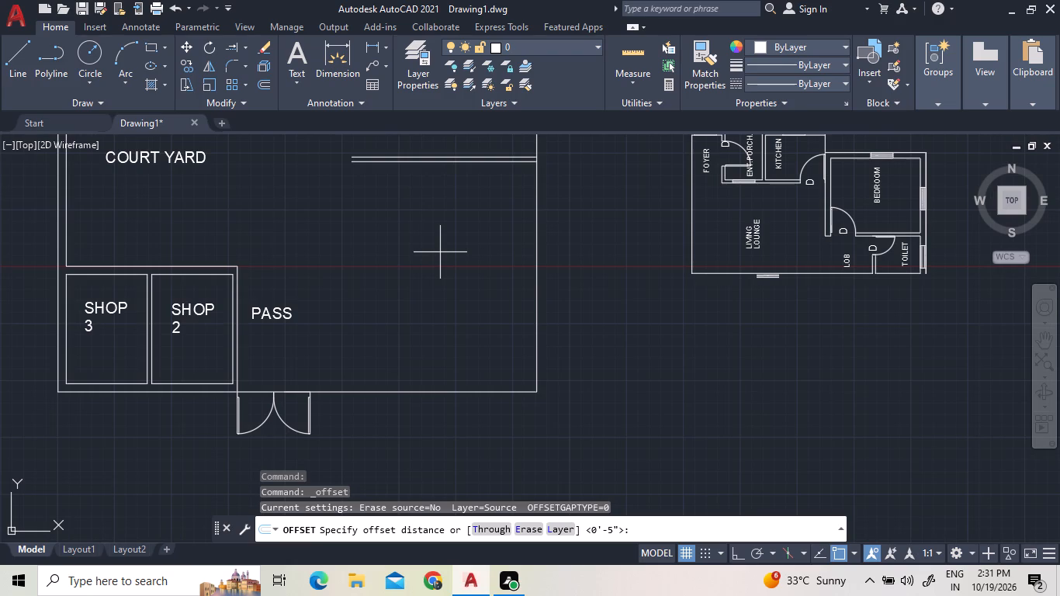
{"action": "key", "text": "9"}
{"action": "key", "text": "shift+quotedbl"}
{"action": "key", "text": "Return"}
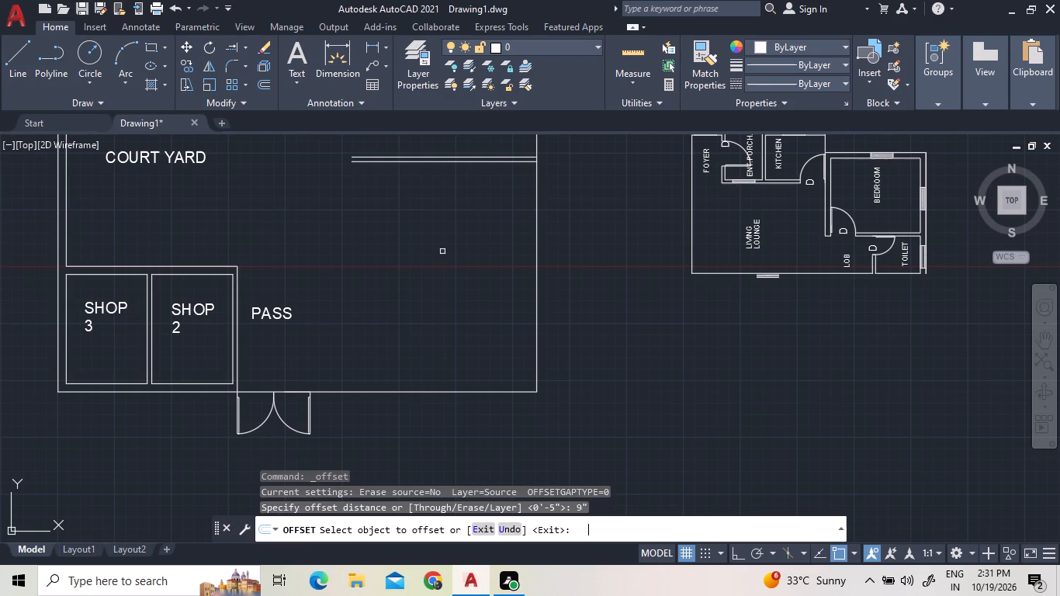
{"action": "left_click", "coordinate": [542, 227]}
{"action": "left_click", "coordinate": [536, 227]}
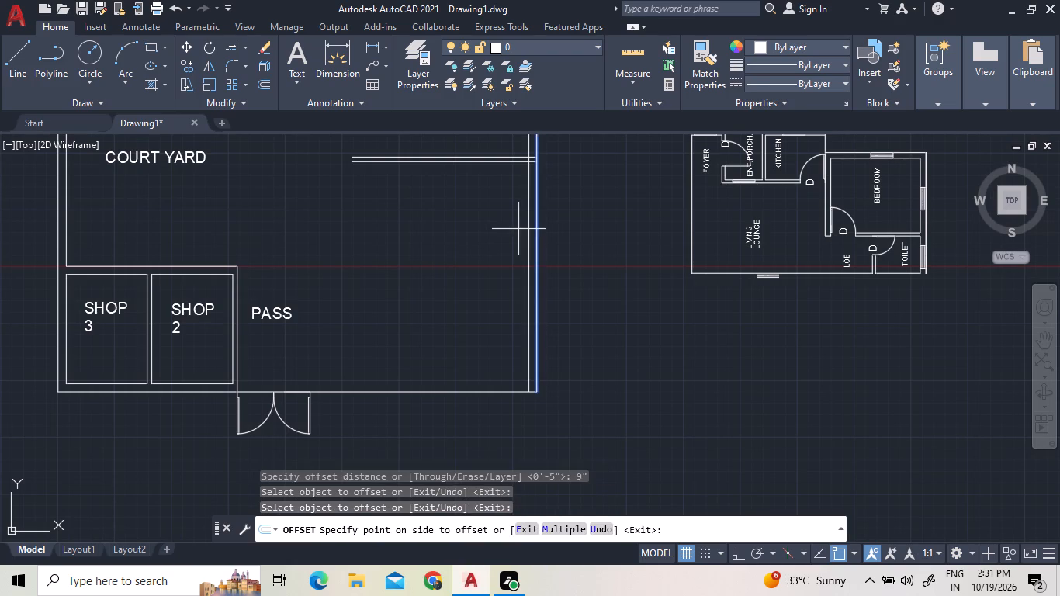
{"action": "left_click", "coordinate": [517, 230]}
{"action": "left_click", "coordinate": [438, 391]}
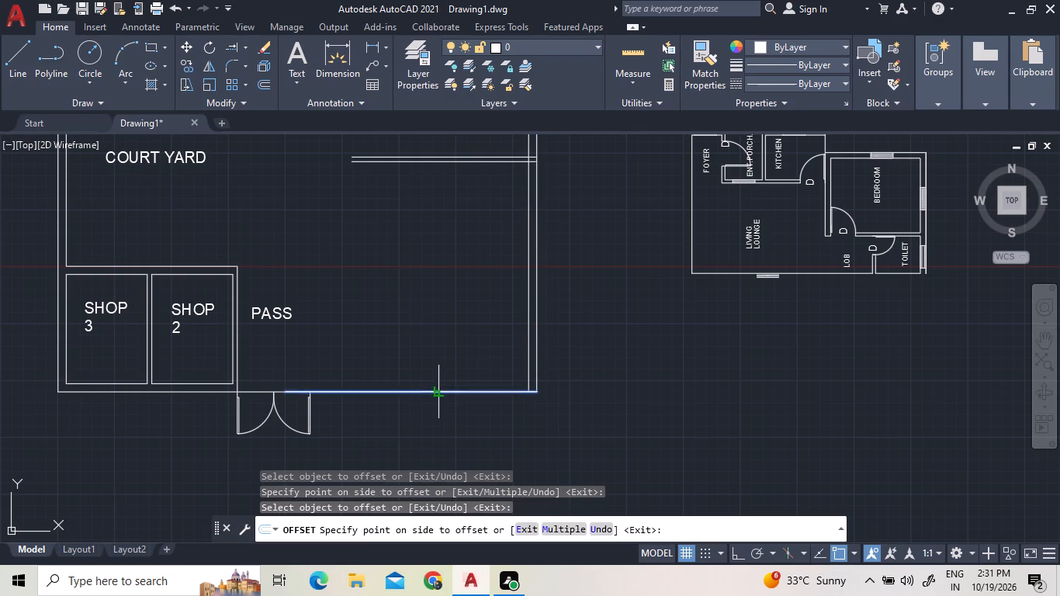
{"action": "left_click", "coordinate": [438, 368]}
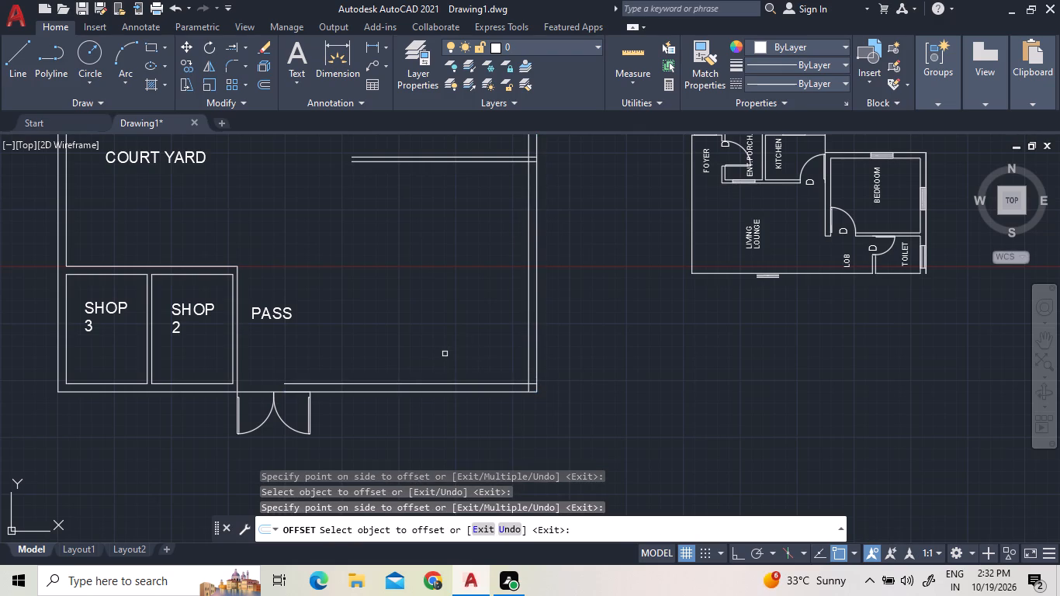
{"action": "key", "text": "Escape"}
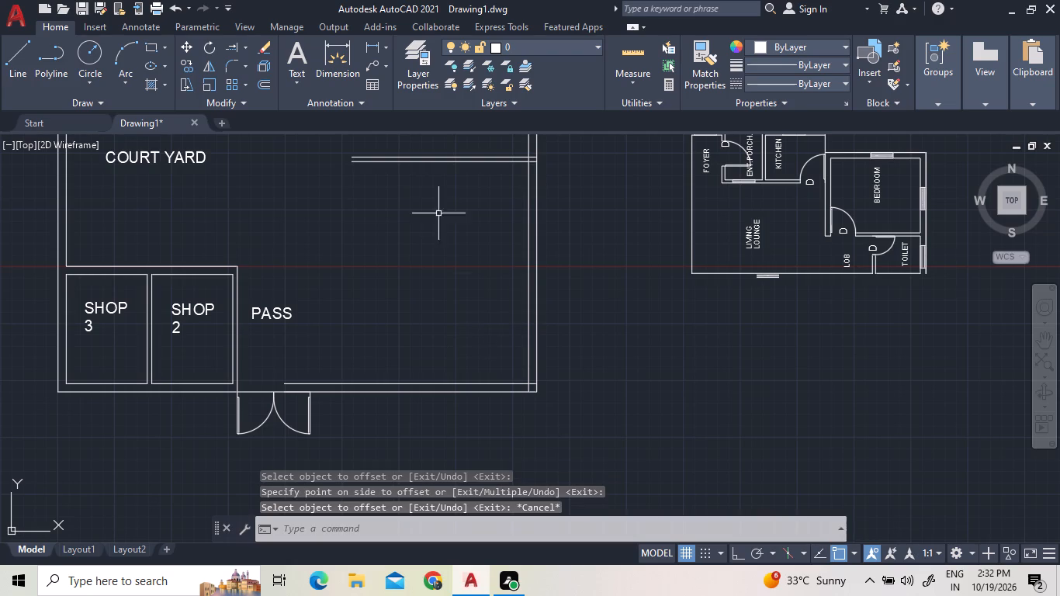
Trim the crossing segments where the horizontal double wall east of the court yard meets the eastern outer wall.
{"action": "left_click", "coordinate": [248, 46]}
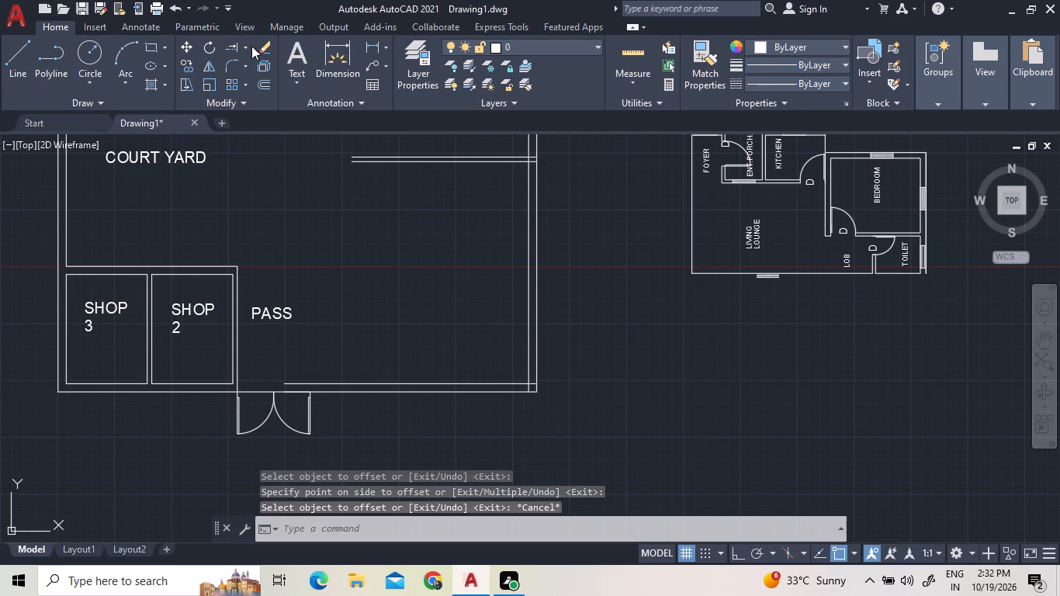
{"action": "left_click_drag", "start_coordinate": [245, 46], "coordinate": [252, 46]}
{"action": "left_click", "coordinate": [243, 45]}
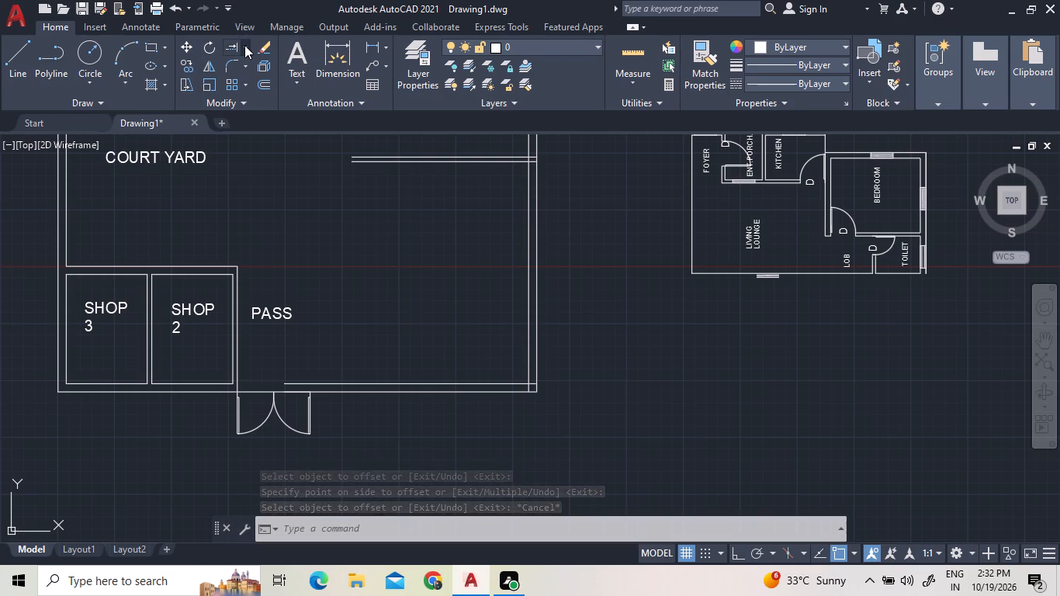
{"action": "left_click", "coordinate": [248, 63]}
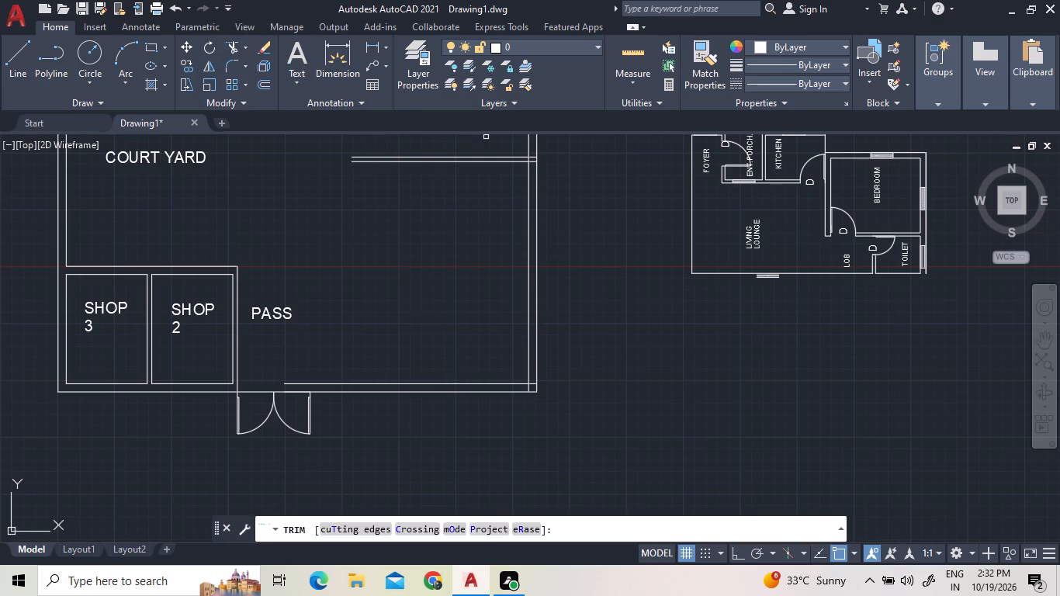
{"action": "scroll", "coordinate": [505, 147], "scroll_direction": "up", "scroll_amount": 3}
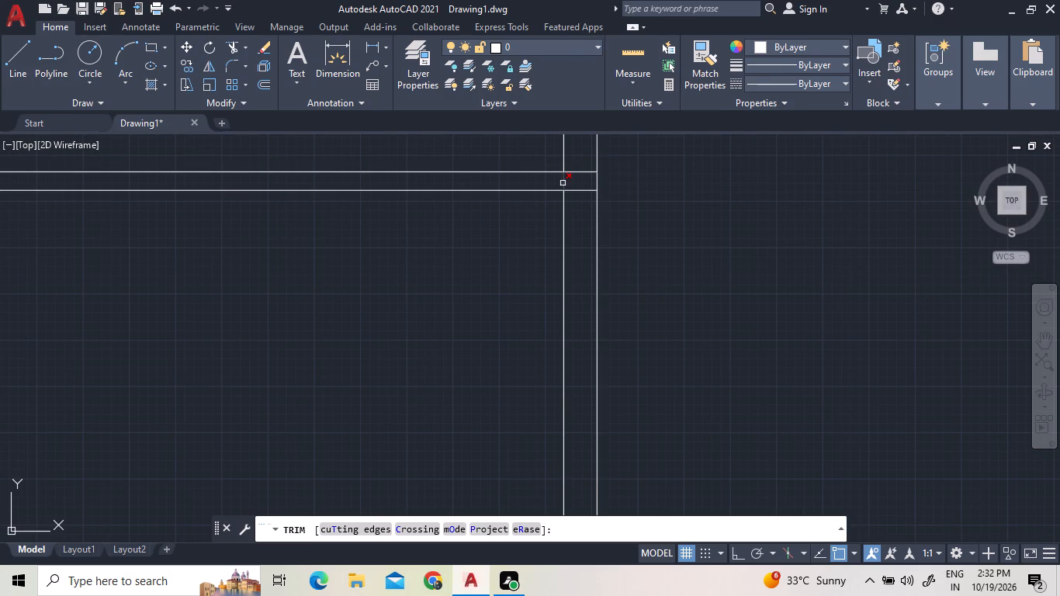
{"action": "left_click", "coordinate": [564, 185]}
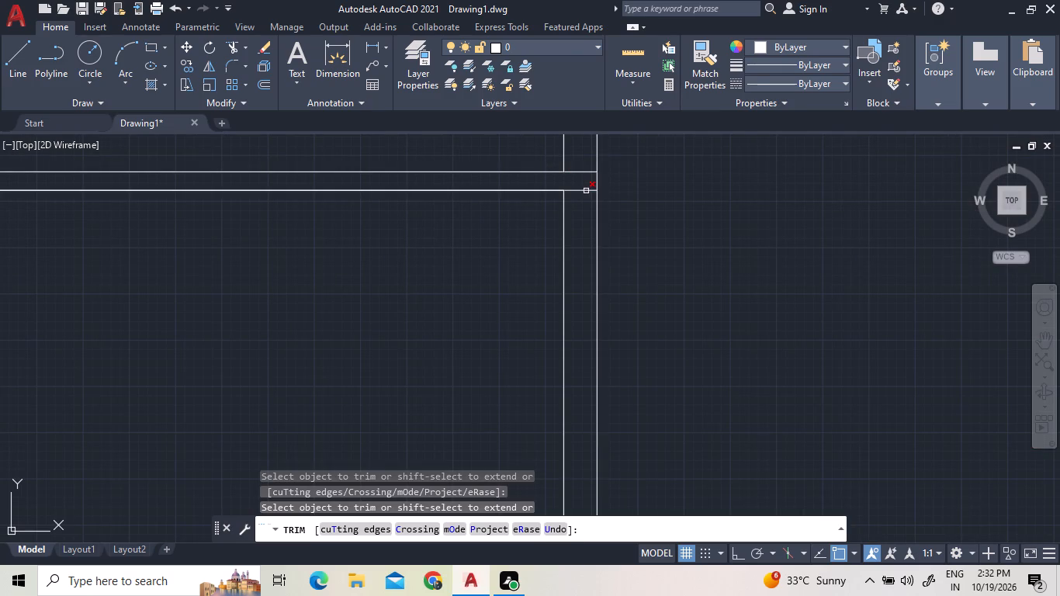
{"action": "left_click", "coordinate": [586, 191]}
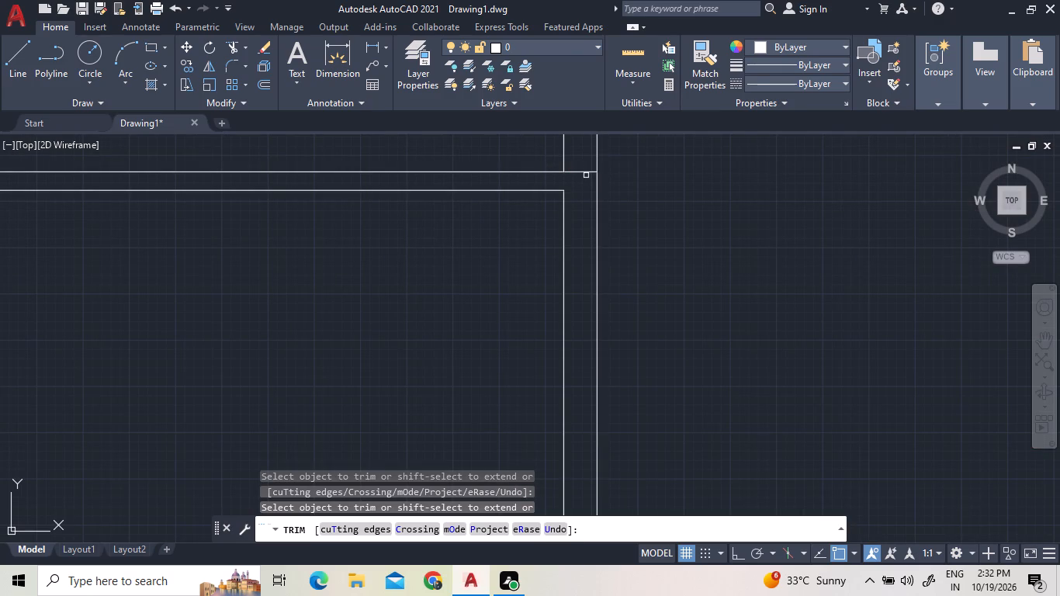
{"action": "left_click", "coordinate": [584, 172]}
{"action": "key", "text": "Escape"}
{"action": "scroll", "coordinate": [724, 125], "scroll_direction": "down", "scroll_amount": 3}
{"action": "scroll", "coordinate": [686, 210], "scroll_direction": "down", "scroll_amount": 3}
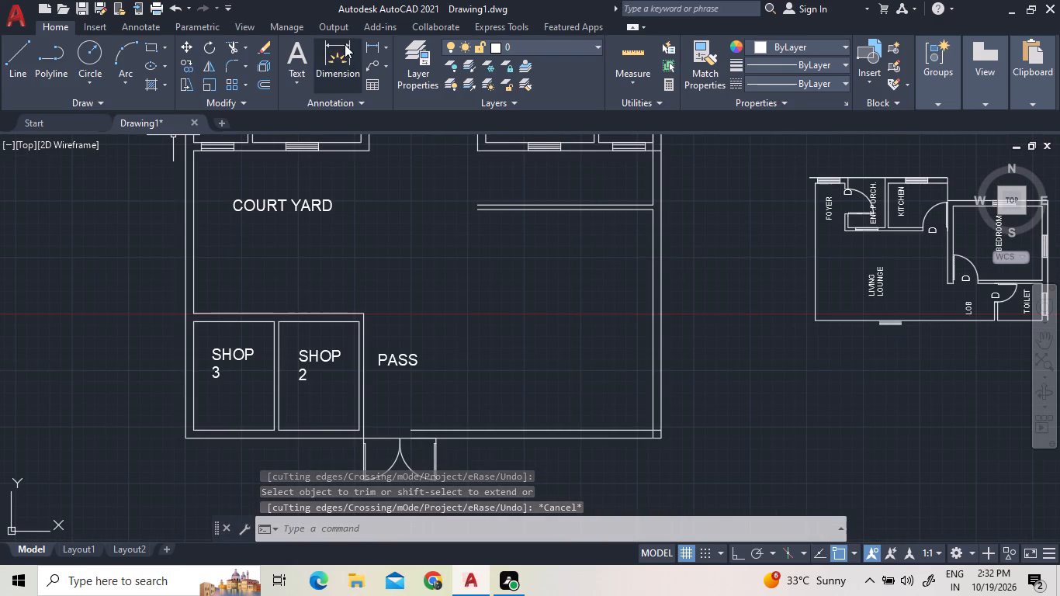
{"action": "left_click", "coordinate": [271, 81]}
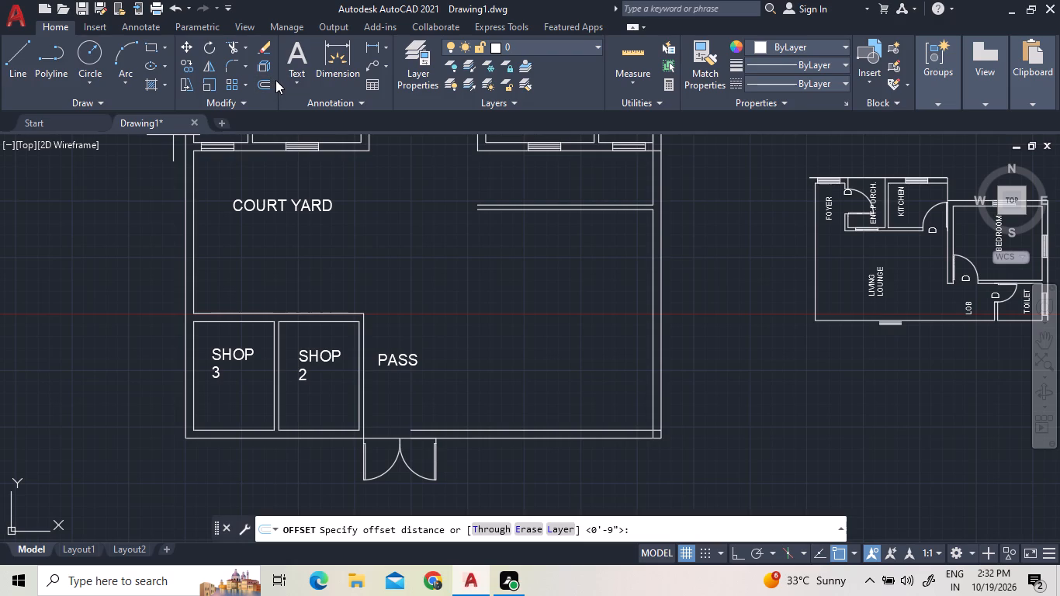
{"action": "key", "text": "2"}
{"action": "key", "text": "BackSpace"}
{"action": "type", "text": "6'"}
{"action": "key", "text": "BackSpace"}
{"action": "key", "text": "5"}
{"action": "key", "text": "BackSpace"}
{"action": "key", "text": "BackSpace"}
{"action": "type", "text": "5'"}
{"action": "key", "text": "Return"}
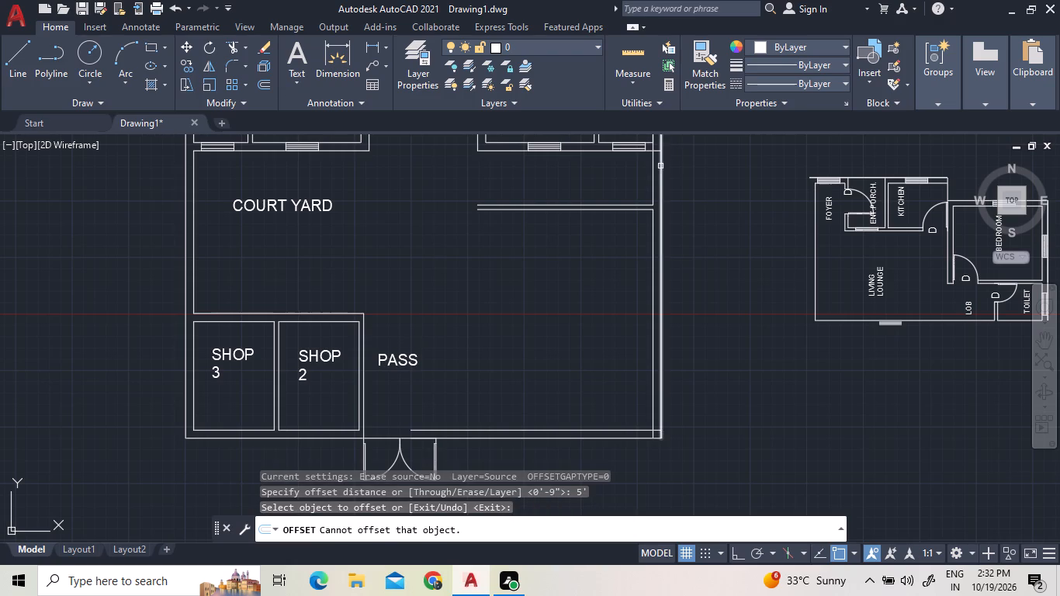
Trim the overlapping wall segments at the eastern toilet's southeast corner and where its lob partition meets the eastern wall.
{"action": "scroll", "coordinate": [651, 174], "scroll_direction": "down", "scroll_amount": 3}
{"action": "scroll", "coordinate": [657, 154], "scroll_direction": "up", "scroll_amount": 2}
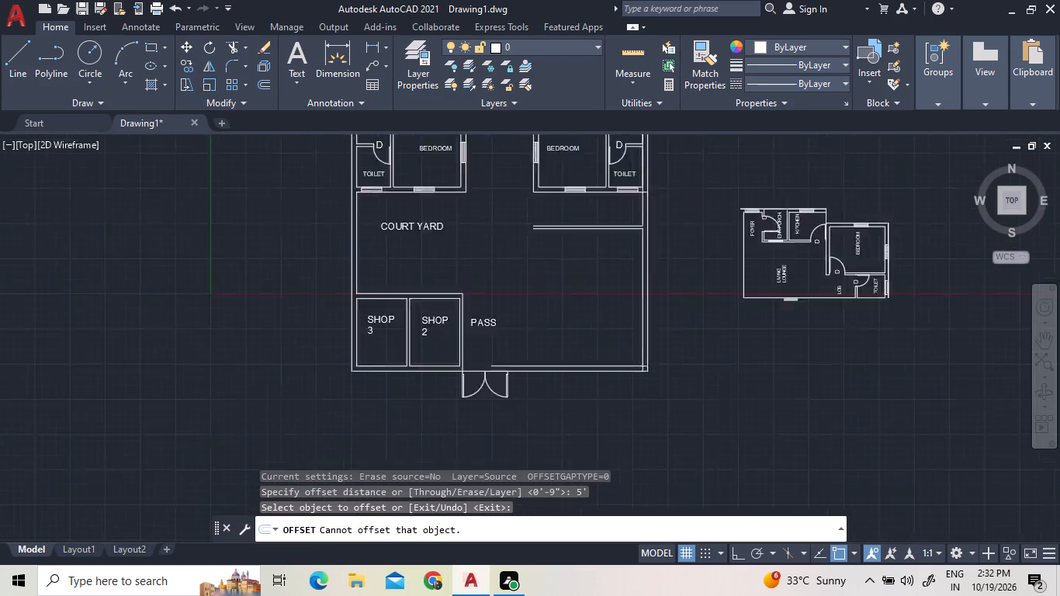
{"action": "scroll", "coordinate": [659, 154], "scroll_direction": "up", "scroll_amount": 2}
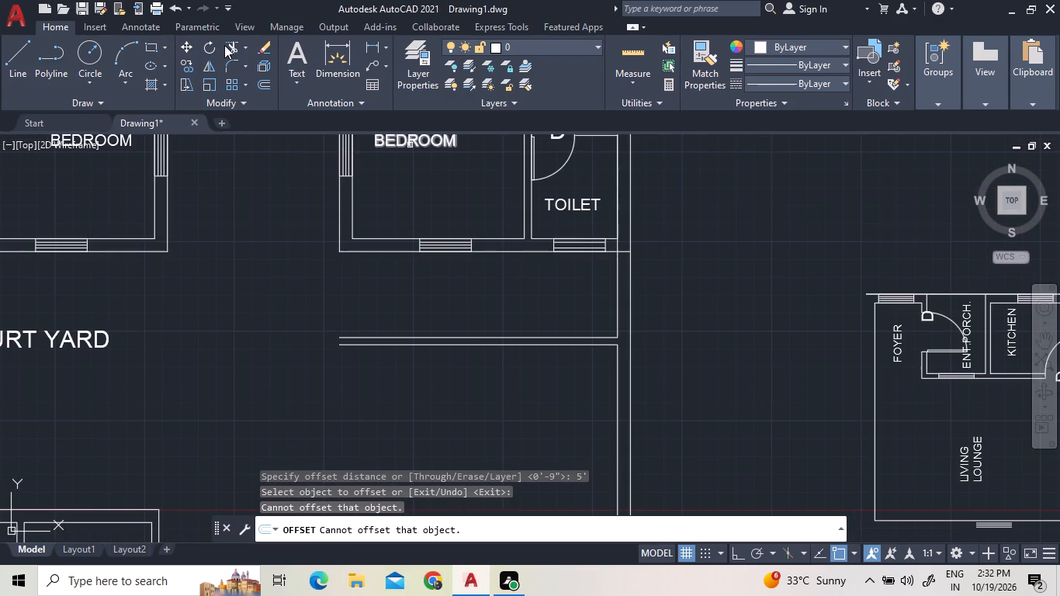
{"action": "left_click", "coordinate": [233, 43]}
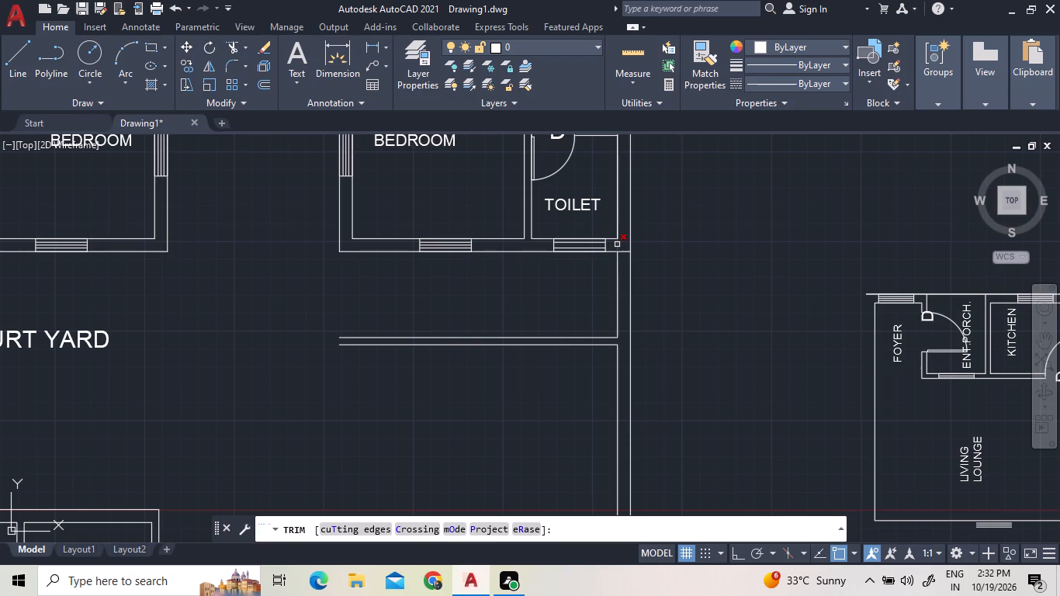
{"action": "left_click", "coordinate": [624, 245]}
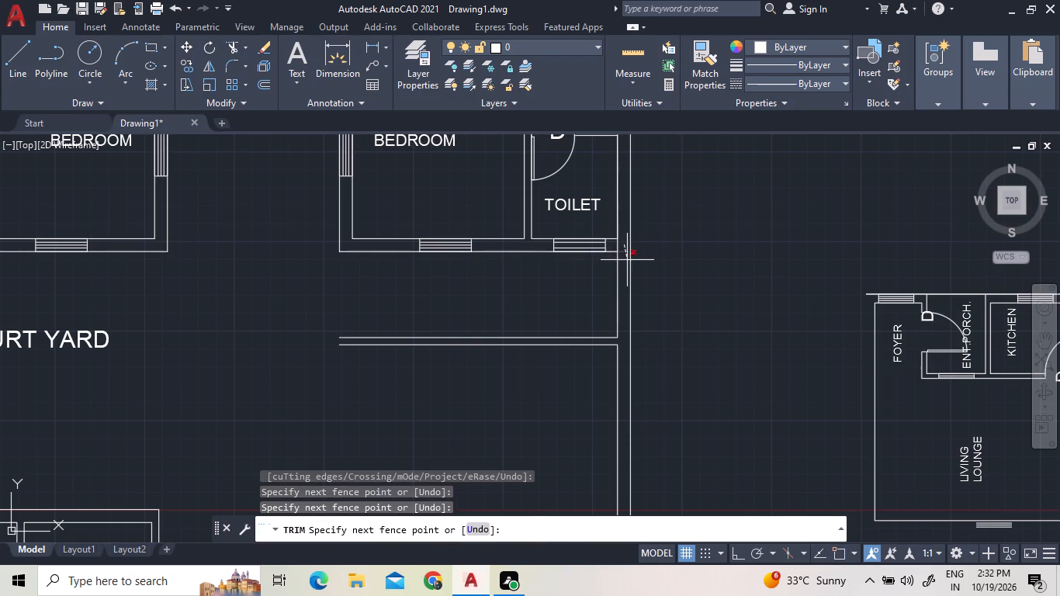
{"action": "left_click", "coordinate": [627, 260]}
{"action": "left_click", "coordinate": [617, 248]}
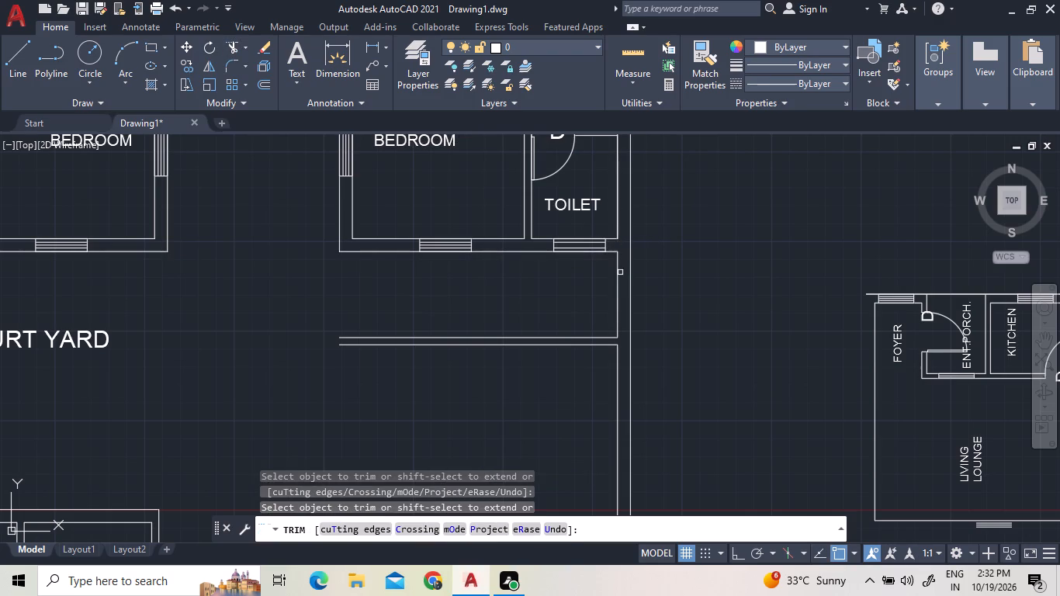
{"action": "scroll", "coordinate": [625, 291], "scroll_direction": "down", "scroll_amount": 2}
{"action": "scroll", "coordinate": [618, 223], "scroll_direction": "up", "scroll_amount": 3}
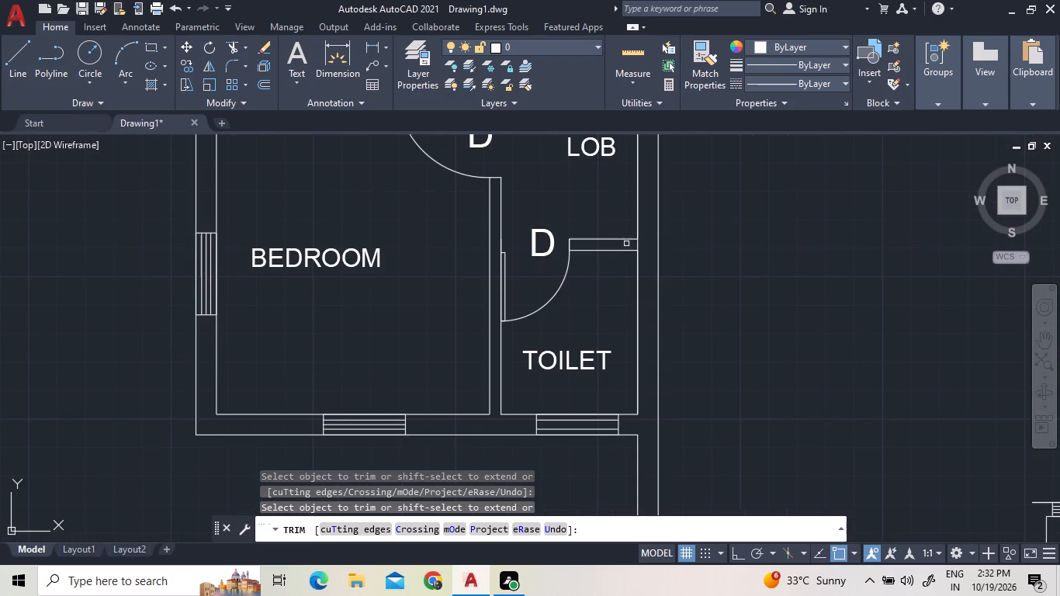
{"action": "left_click", "coordinate": [638, 245]}
Offset the inner eastern wall line south of the toilet 5' to the west, above the horizontal double wall.
{"action": "scroll", "coordinate": [639, 247], "scroll_direction": "down", "scroll_amount": 3}
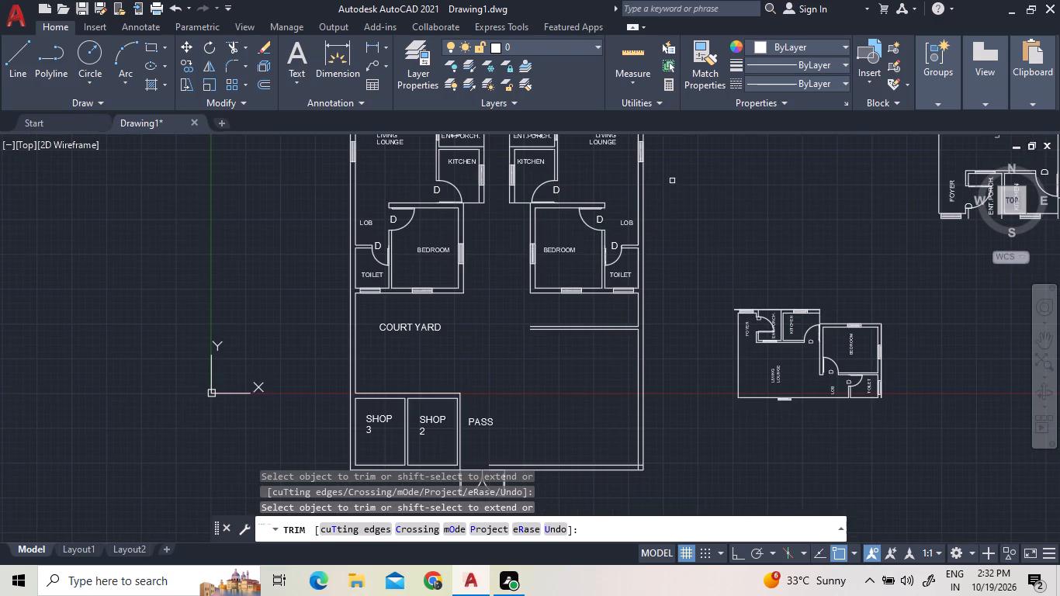
{"action": "scroll", "coordinate": [662, 342], "scroll_direction": "up", "scroll_amount": 2}
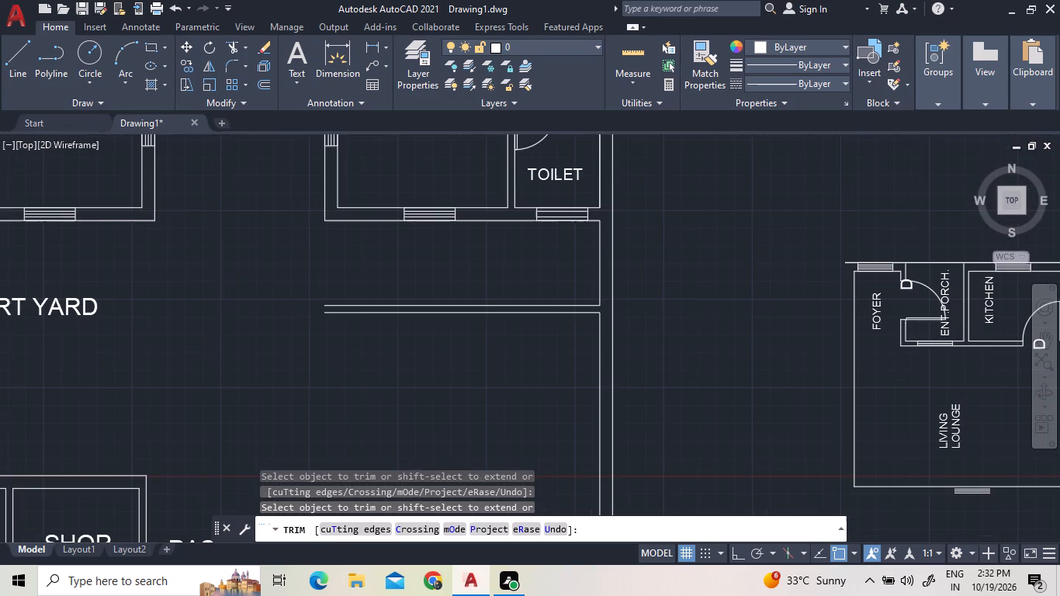
{"action": "left_click", "coordinate": [263, 79]}
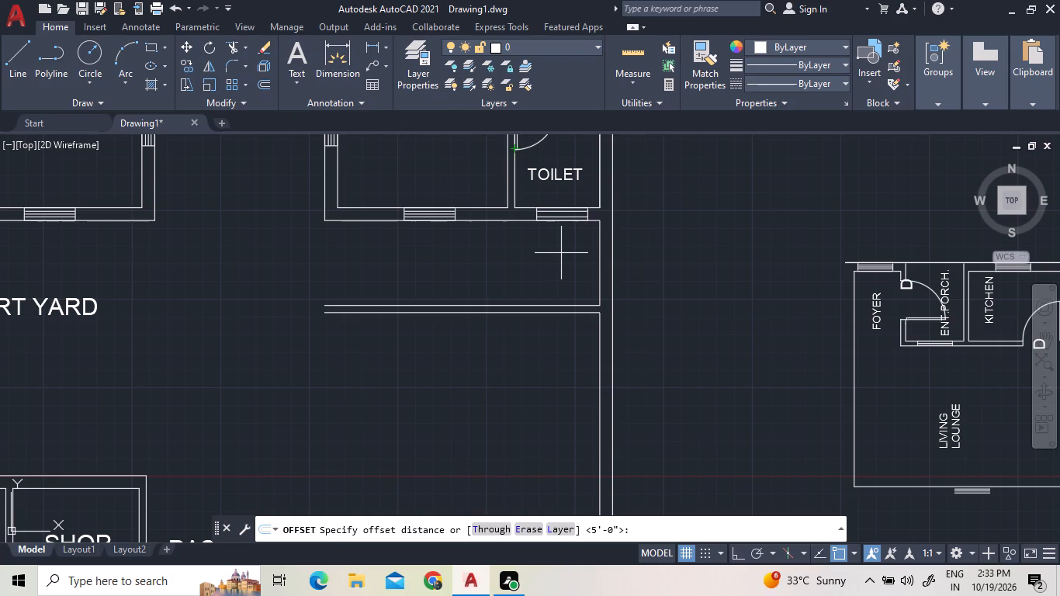
{"action": "type", "text": "5'"}
{"action": "key", "text": "Return"}
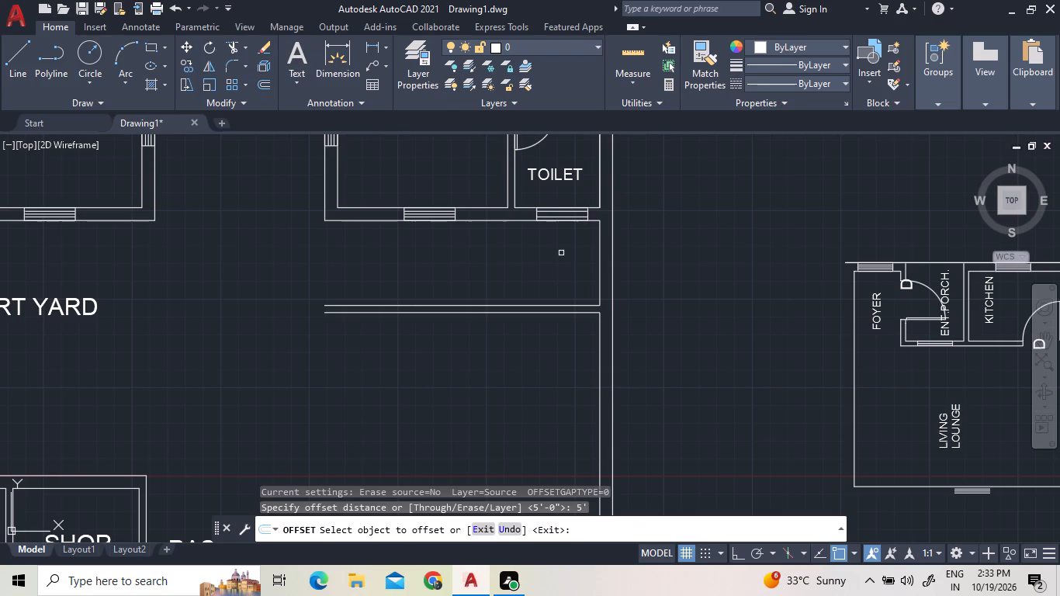
{"action": "left_click", "coordinate": [601, 255]}
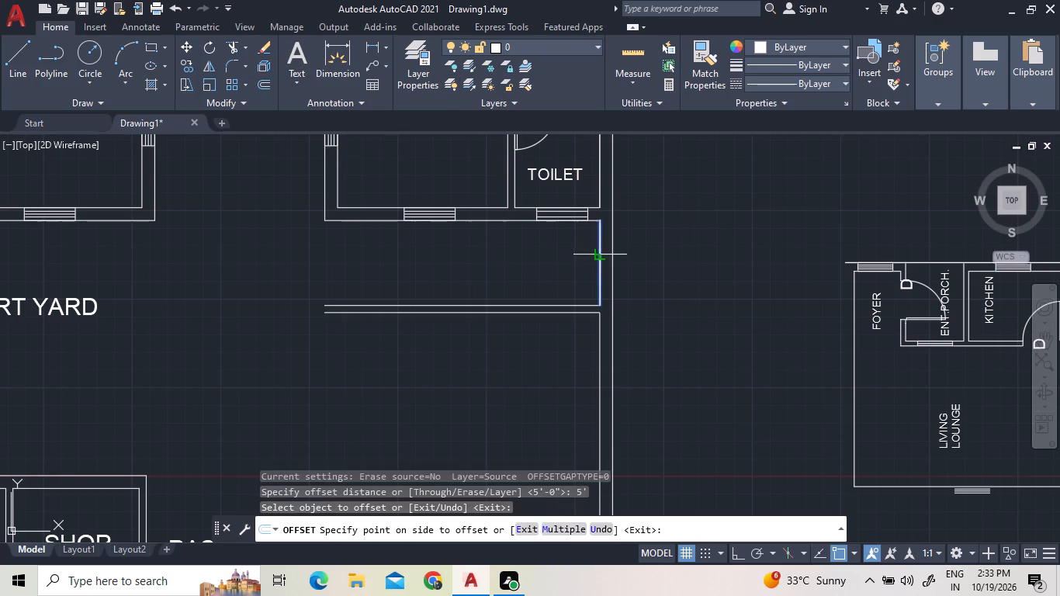
{"action": "left_click", "coordinate": [548, 254]}
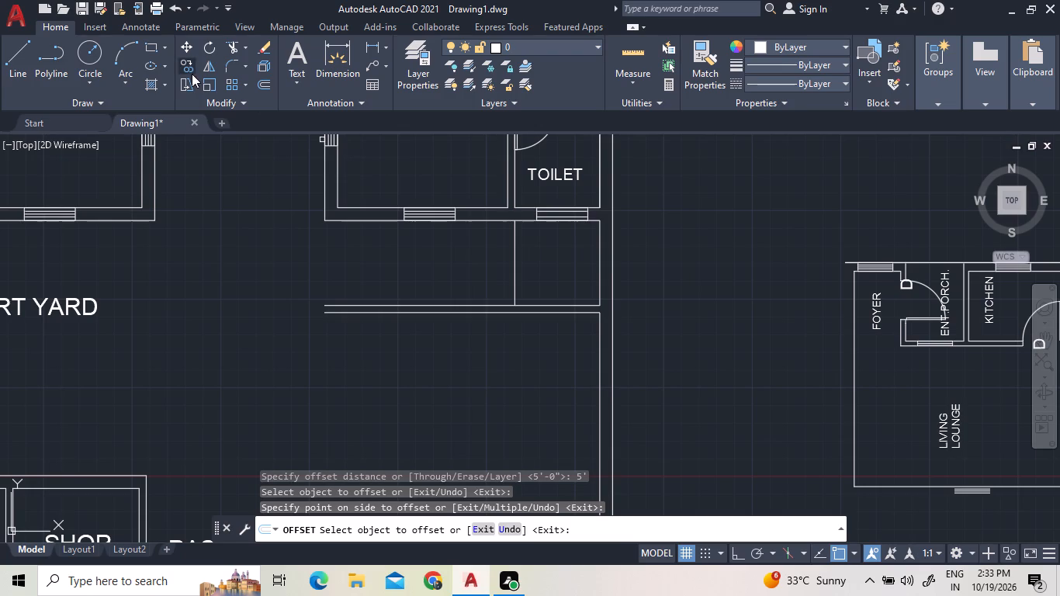
Offset the vertical partition line south of the eastern toilet 5" to the west to form a double wall.
{"action": "left_click", "coordinate": [265, 85]}
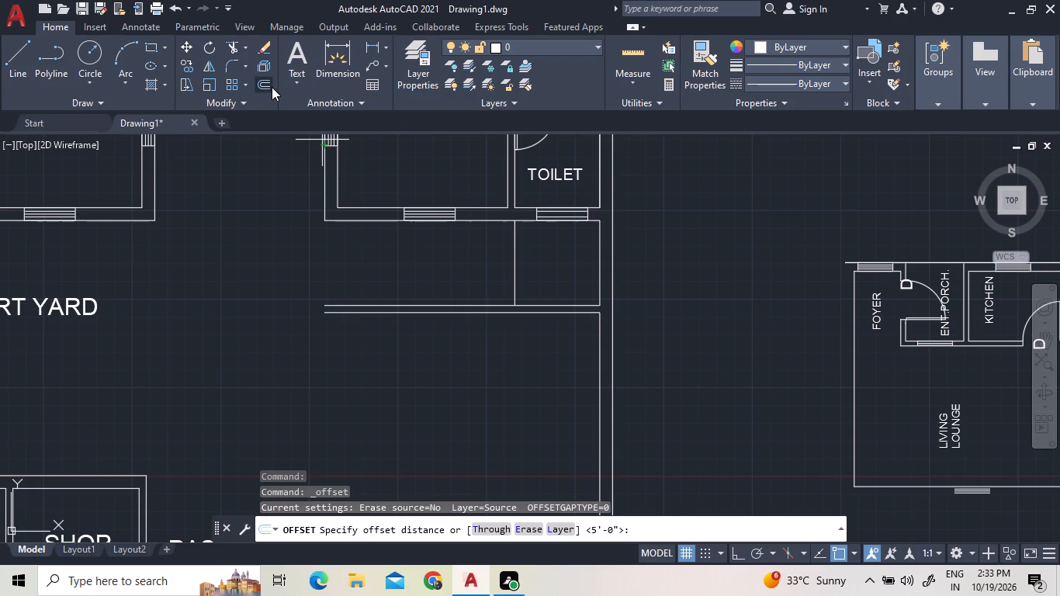
{"action": "type", "text": "5\""}
{"action": "key", "text": "Return"}
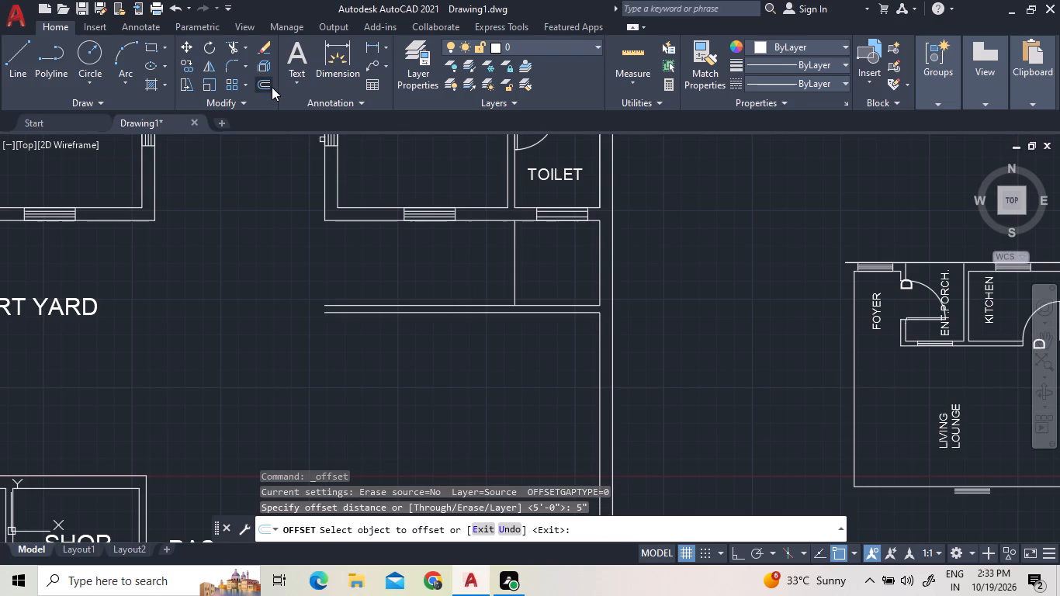
{"action": "left_click", "coordinate": [516, 245]}
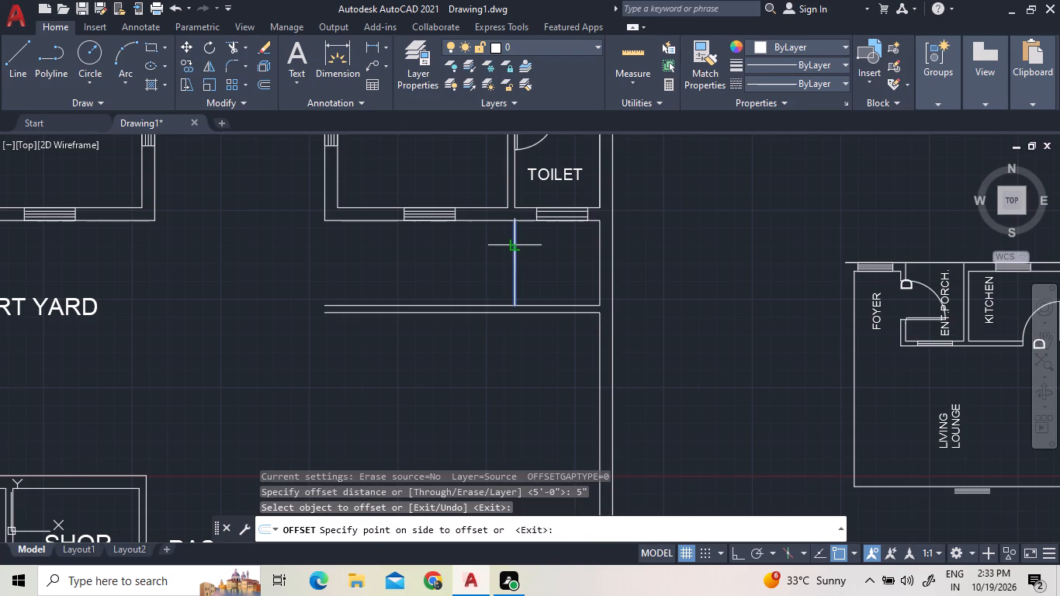
{"action": "left_click", "coordinate": [501, 248]}
{"action": "scroll", "coordinate": [494, 245], "scroll_direction": "down", "scroll_amount": 2}
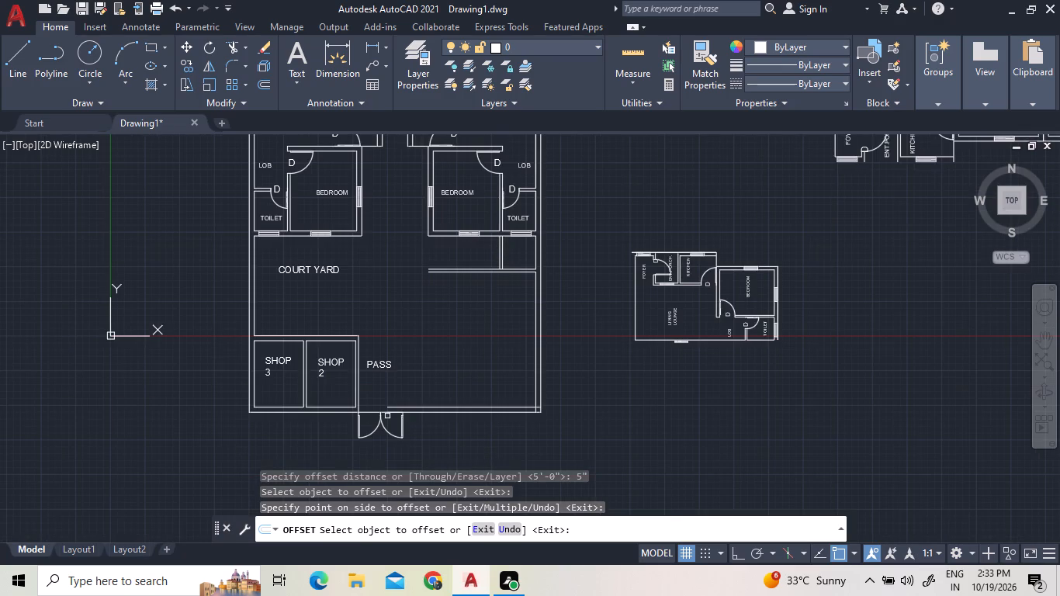
{"action": "right_click", "coordinate": [361, 411]}
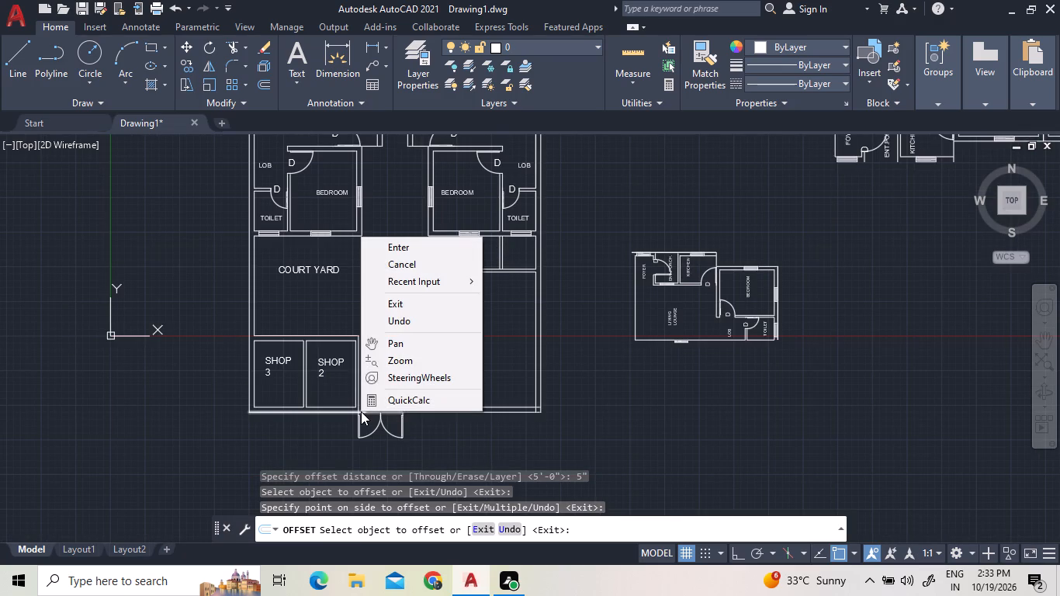
{"action": "left_click", "coordinate": [343, 384]}
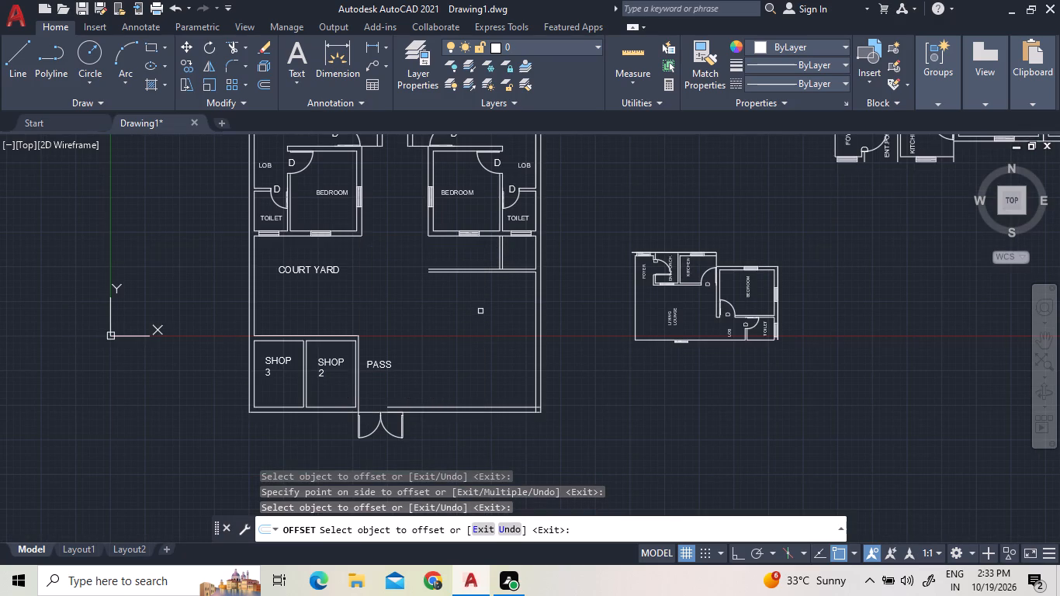
{"action": "left_click", "coordinate": [161, 42]}
{"action": "key", "text": "Escape"}
{"action": "key", "text": "Escape"}
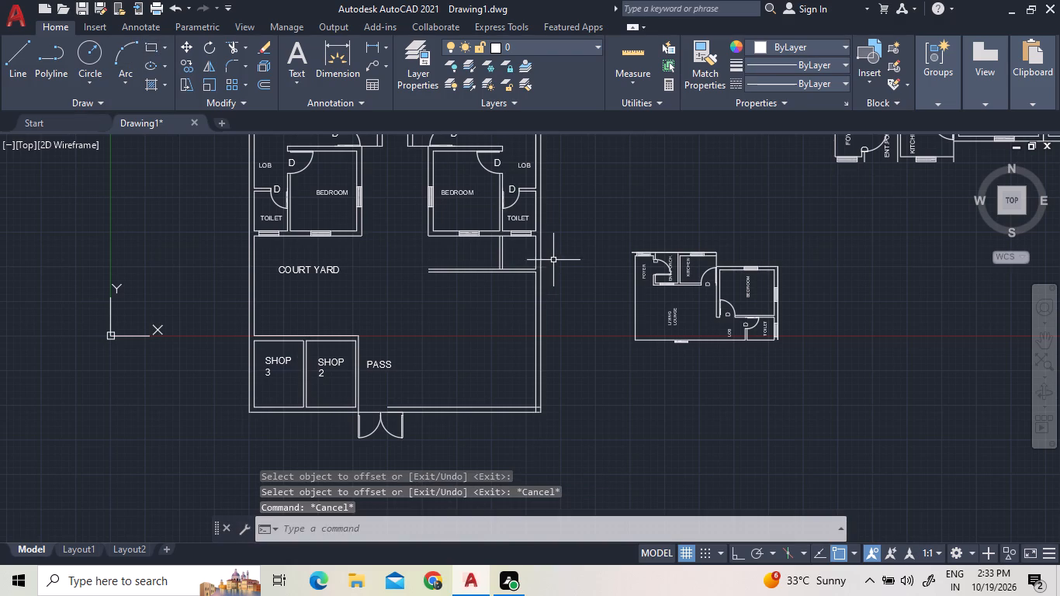
Draw a rectangle from the horizontal double wall's junction with the inner eastern wall to the inner southern wall line at the entrance's east jamb.
{"action": "left_click", "coordinate": [155, 47]}
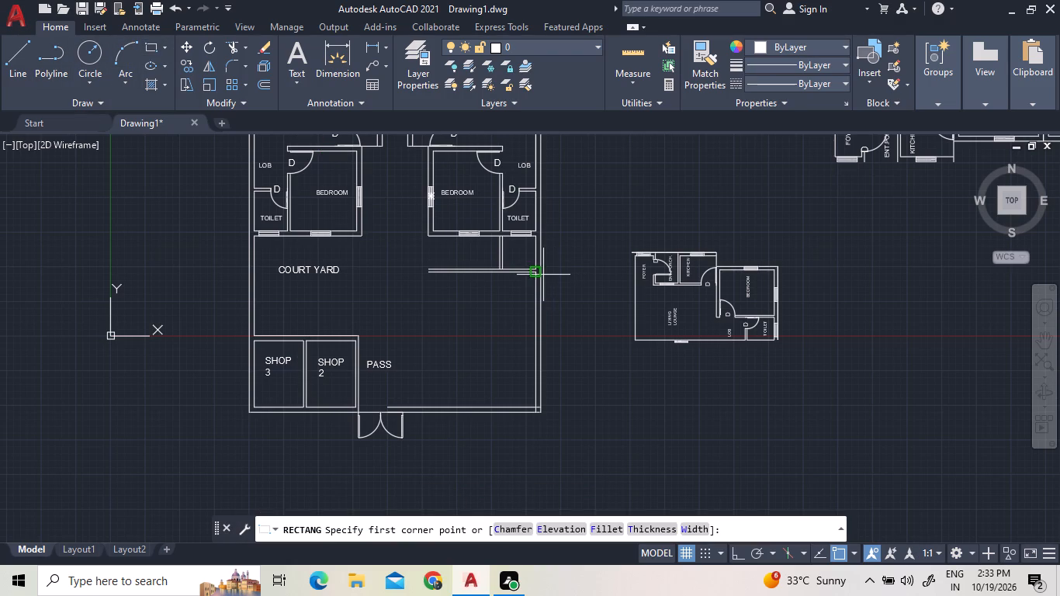
{"action": "scroll", "coordinate": [543, 275], "scroll_direction": "up", "scroll_amount": 2}
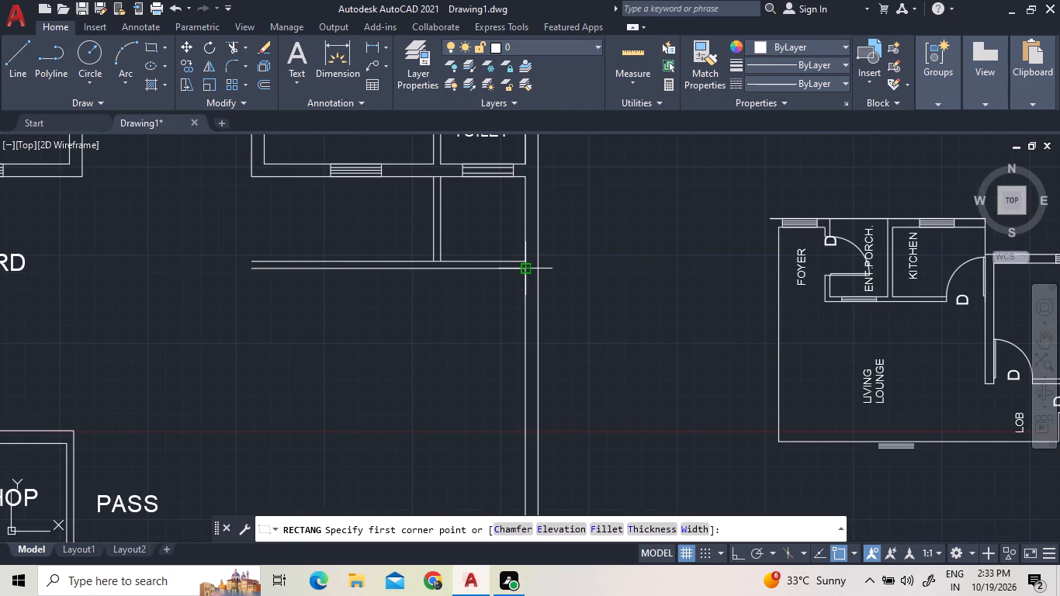
{"action": "left_click", "coordinate": [526, 264]}
{"action": "scroll", "coordinate": [331, 401], "scroll_direction": "down", "scroll_amount": 3}
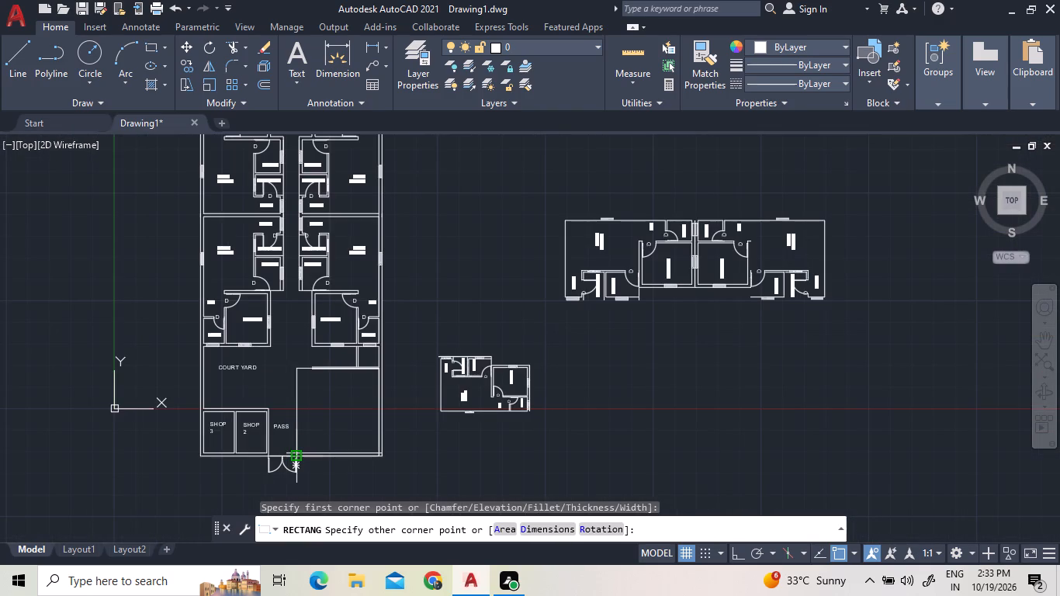
{"action": "scroll", "coordinate": [300, 454], "scroll_direction": "up", "scroll_amount": 2}
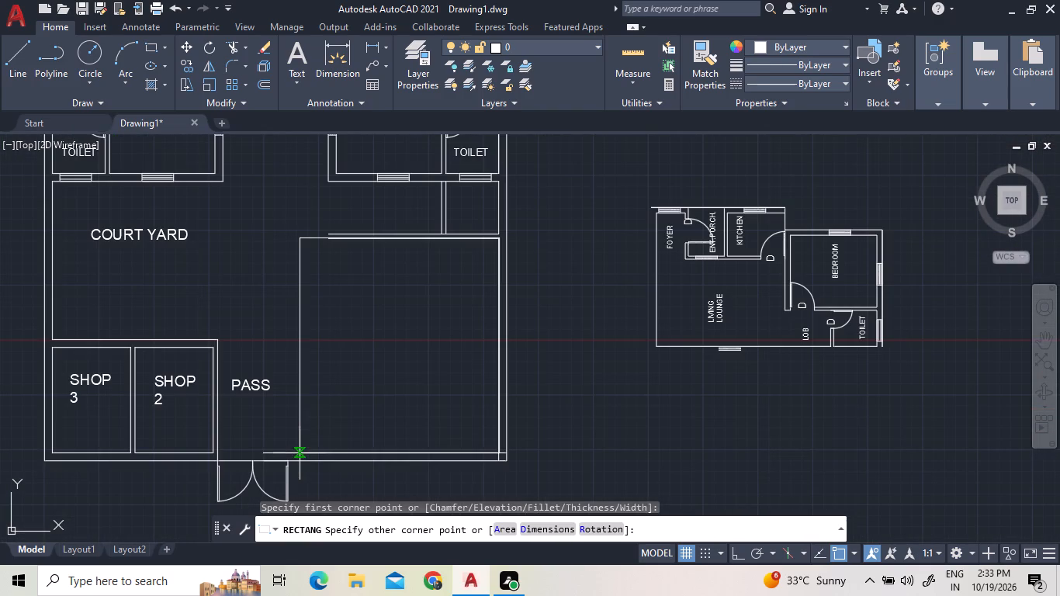
{"action": "scroll", "coordinate": [293, 459], "scroll_direction": "up", "scroll_amount": 3}
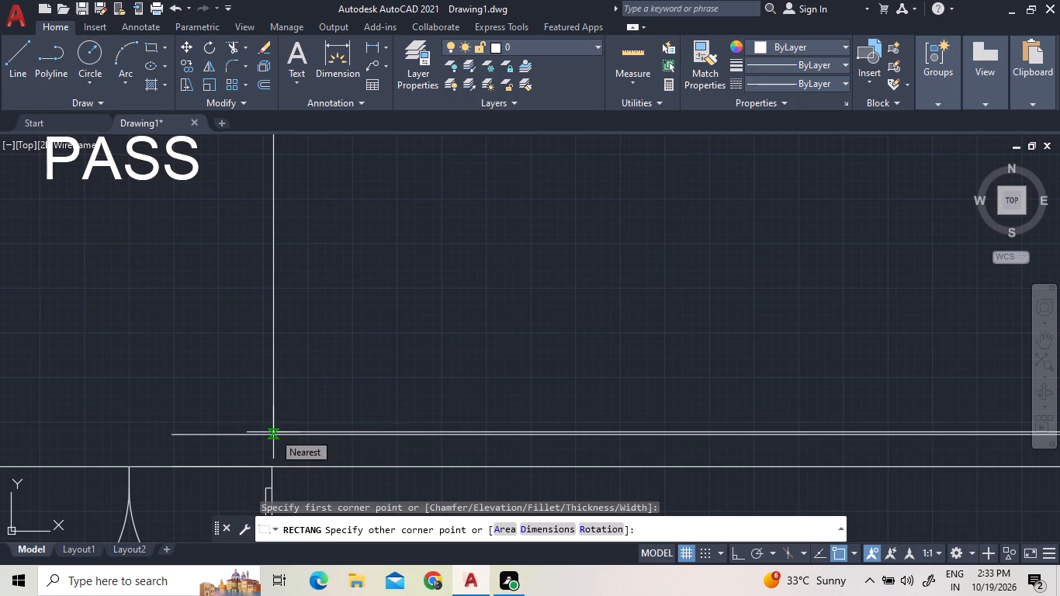
{"action": "scroll", "coordinate": [273, 432], "scroll_direction": "up", "scroll_amount": 3}
{"action": "scroll", "coordinate": [268, 448], "scroll_direction": "down", "scroll_amount": 3}
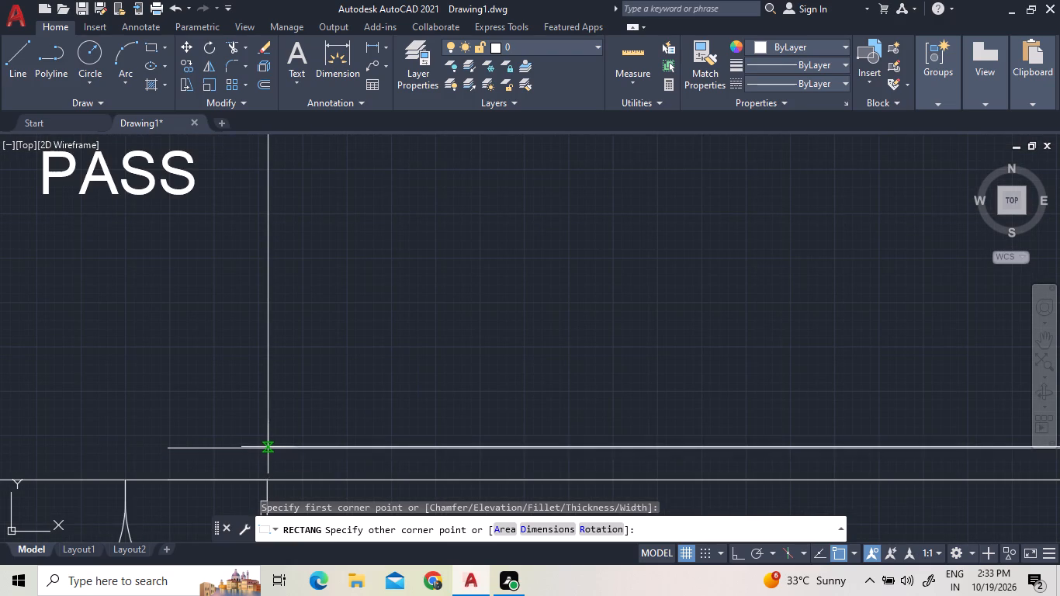
{"action": "left_click", "coordinate": [269, 449]}
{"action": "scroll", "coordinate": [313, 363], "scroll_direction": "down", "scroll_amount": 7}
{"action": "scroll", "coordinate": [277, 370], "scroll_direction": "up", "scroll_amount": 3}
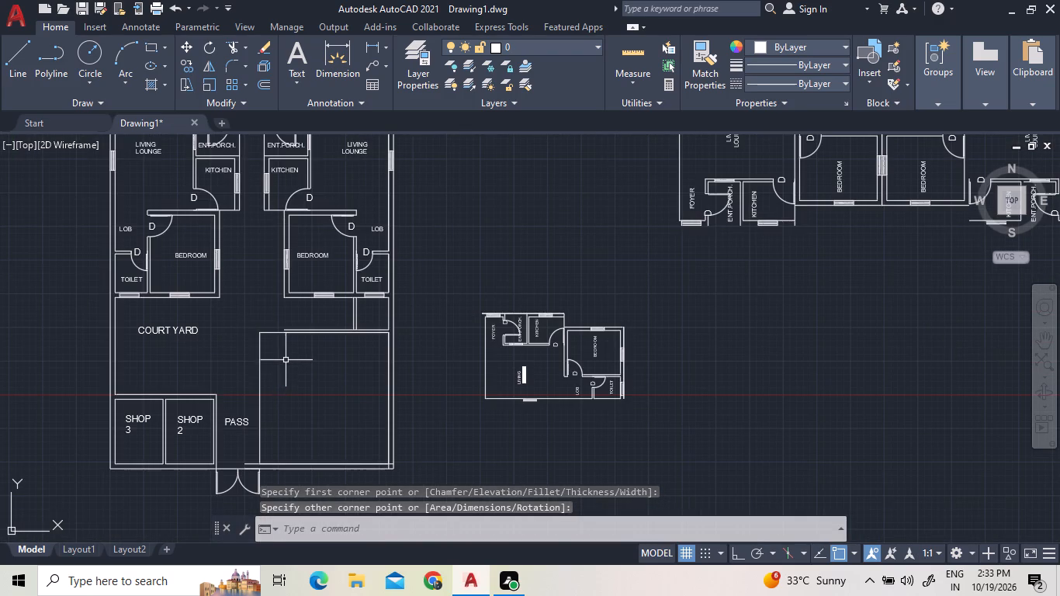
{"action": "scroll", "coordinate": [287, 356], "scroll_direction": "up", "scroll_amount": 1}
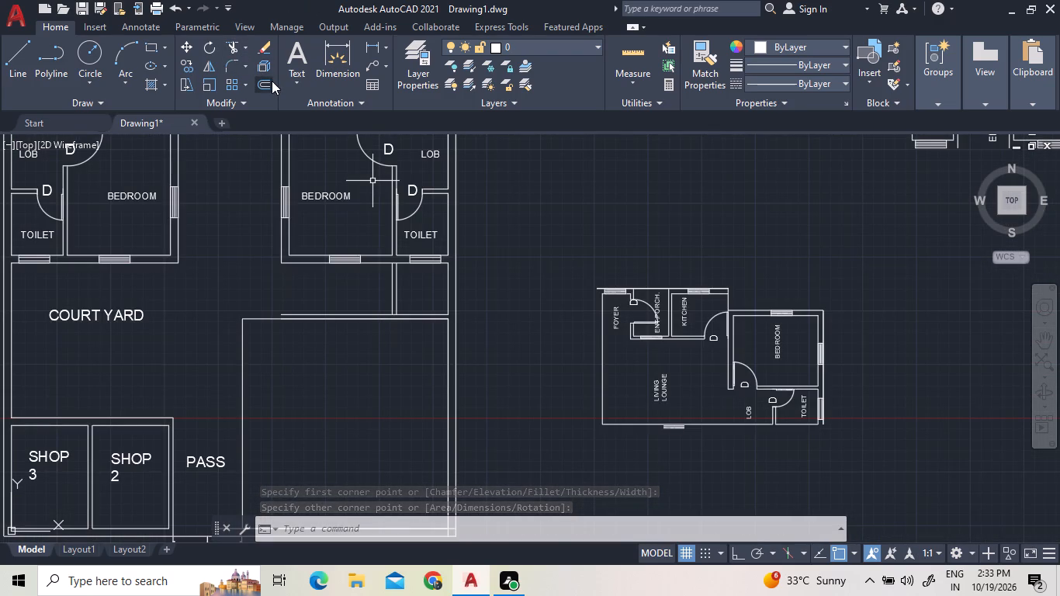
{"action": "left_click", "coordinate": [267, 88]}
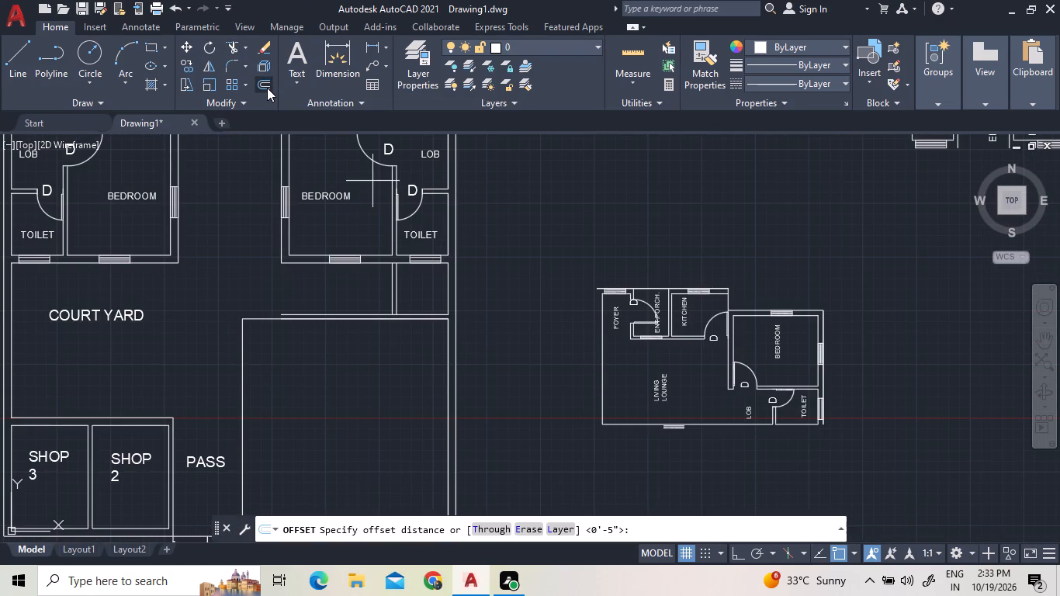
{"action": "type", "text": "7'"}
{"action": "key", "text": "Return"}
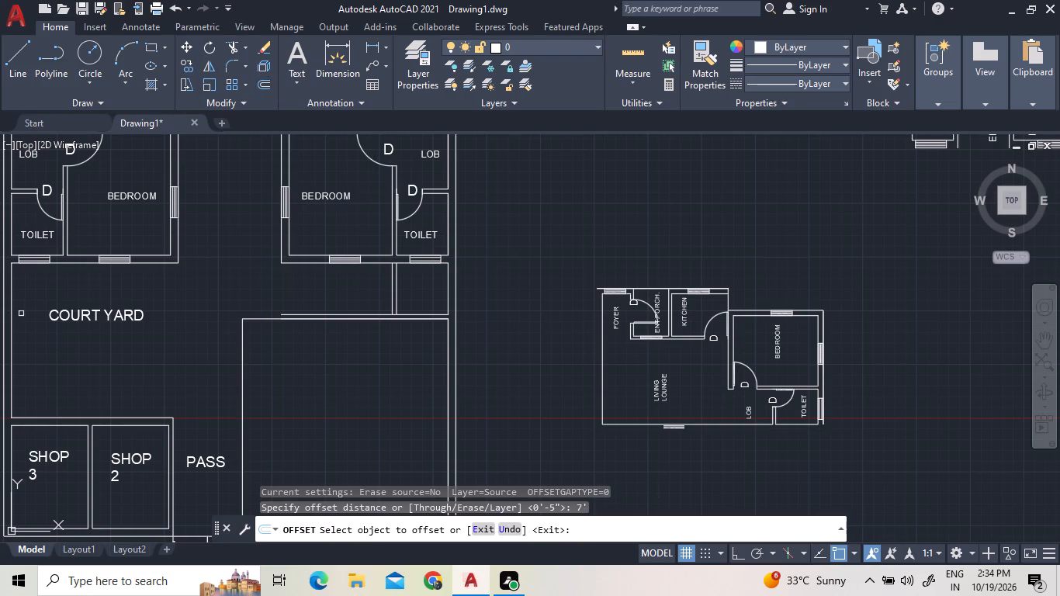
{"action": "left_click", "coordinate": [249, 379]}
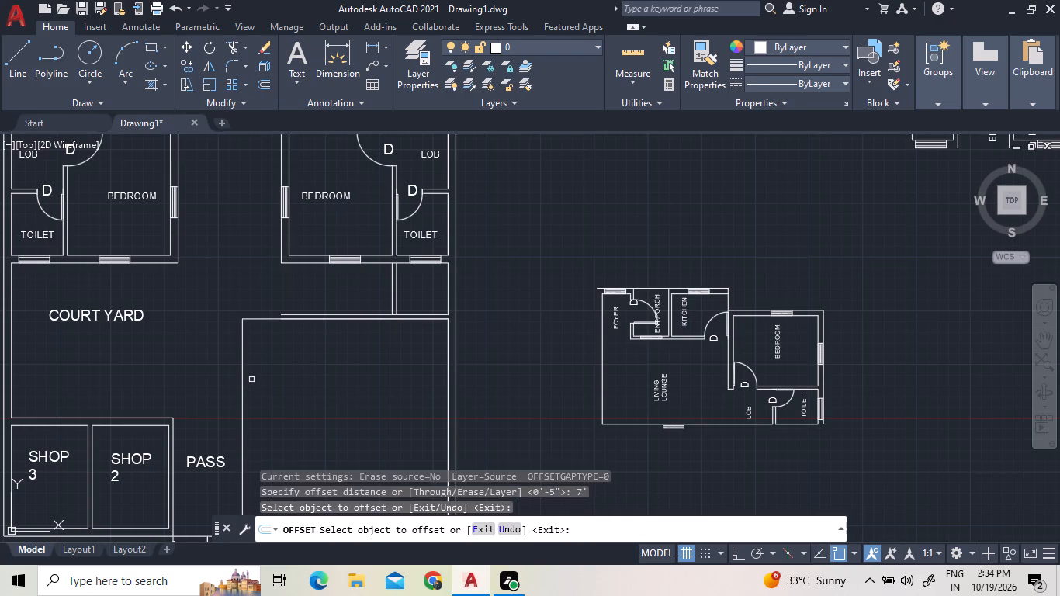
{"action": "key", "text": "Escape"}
Explode the rectangle east of the passage into separate lines.
{"action": "left_click", "coordinate": [269, 369]}
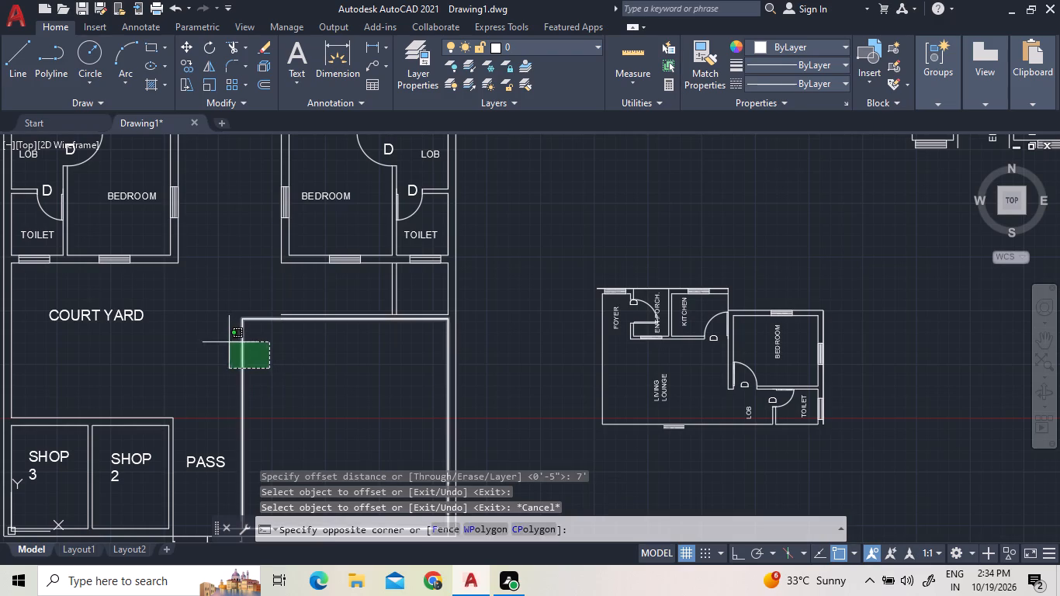
{"action": "left_click", "coordinate": [224, 341]}
{"action": "type", "text": "X"}
{"action": "key", "text": "space"}
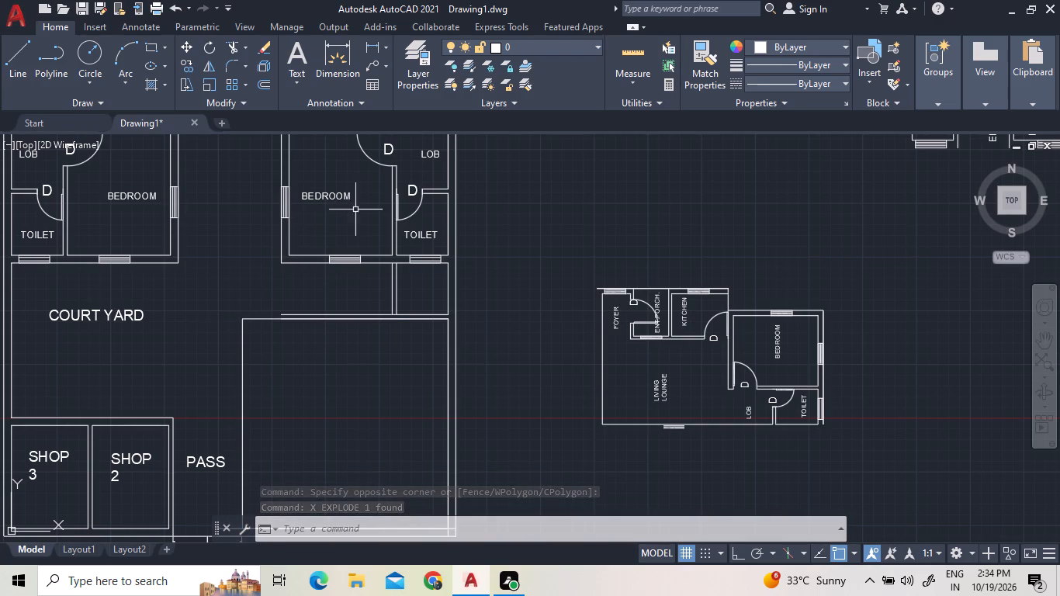
{"action": "left_click", "coordinate": [273, 383]}
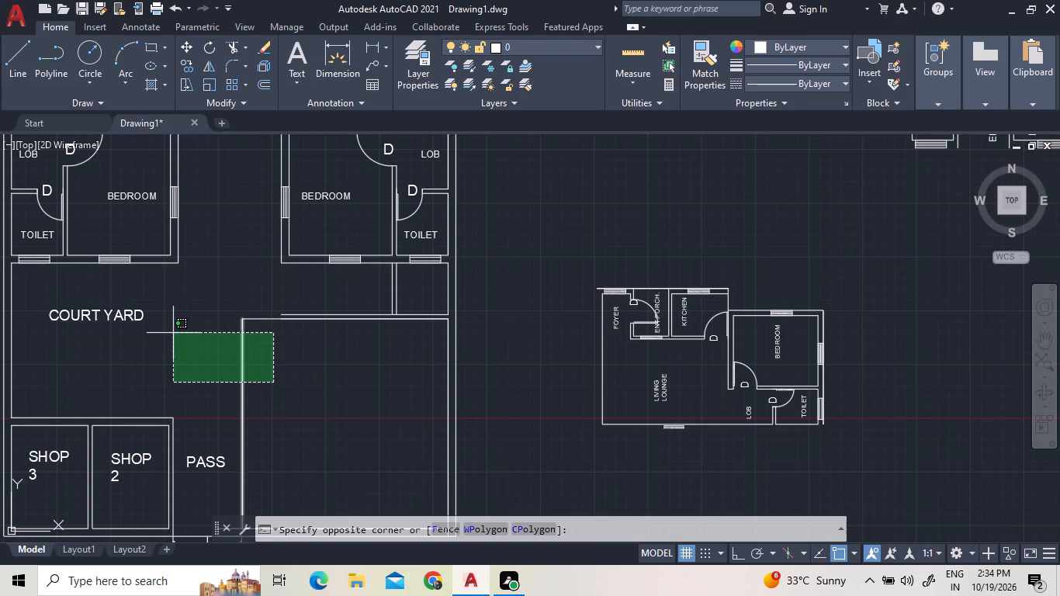
{"action": "key", "text": "Escape"}
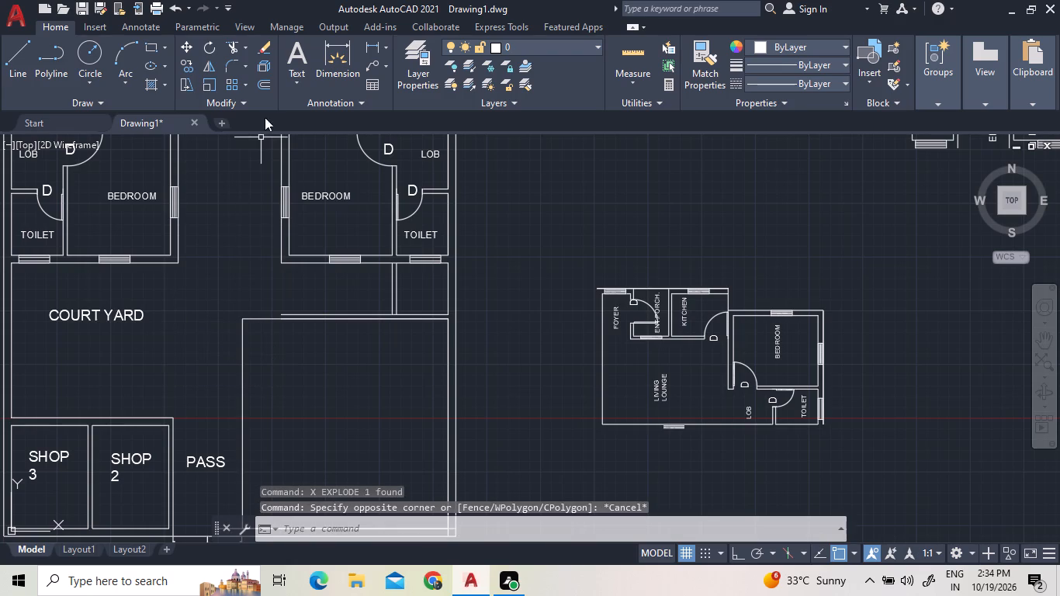
Offset the exploded rectangle's western side 7' to the east.
{"action": "left_click", "coordinate": [260, 88]}
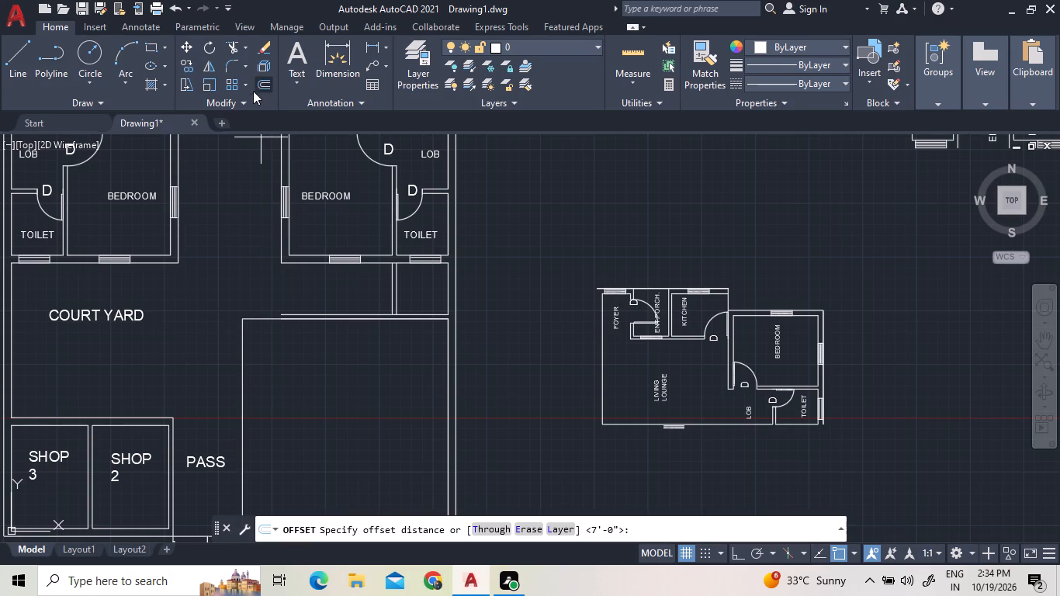
{"action": "key", "text": "7"}
{"action": "key", "text": "apostrophe"}
{"action": "key", "text": "Return"}
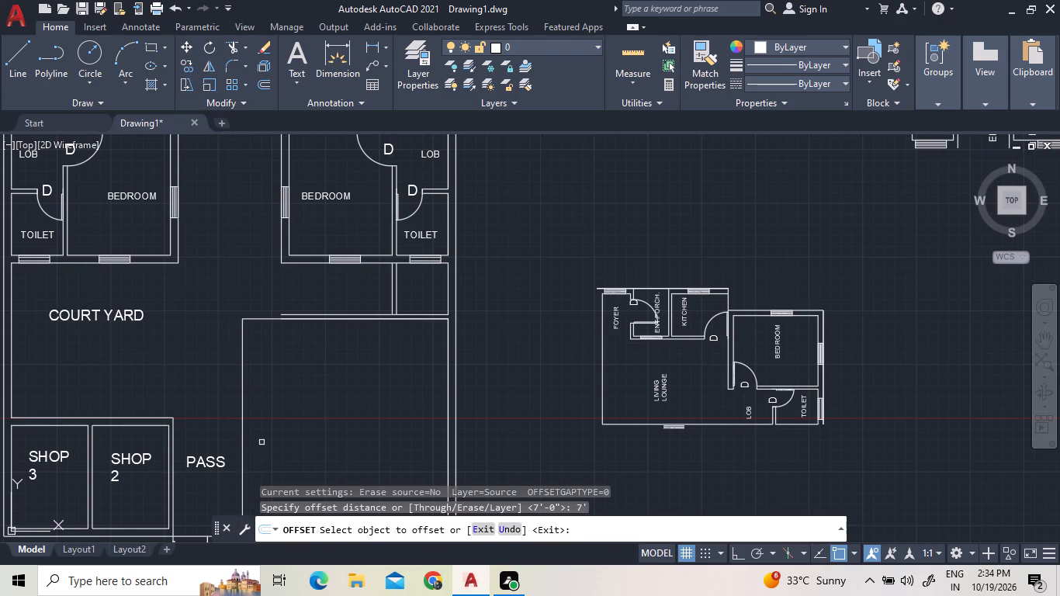
{"action": "left_click", "coordinate": [243, 418]}
{"action": "left_click", "coordinate": [252, 412]}
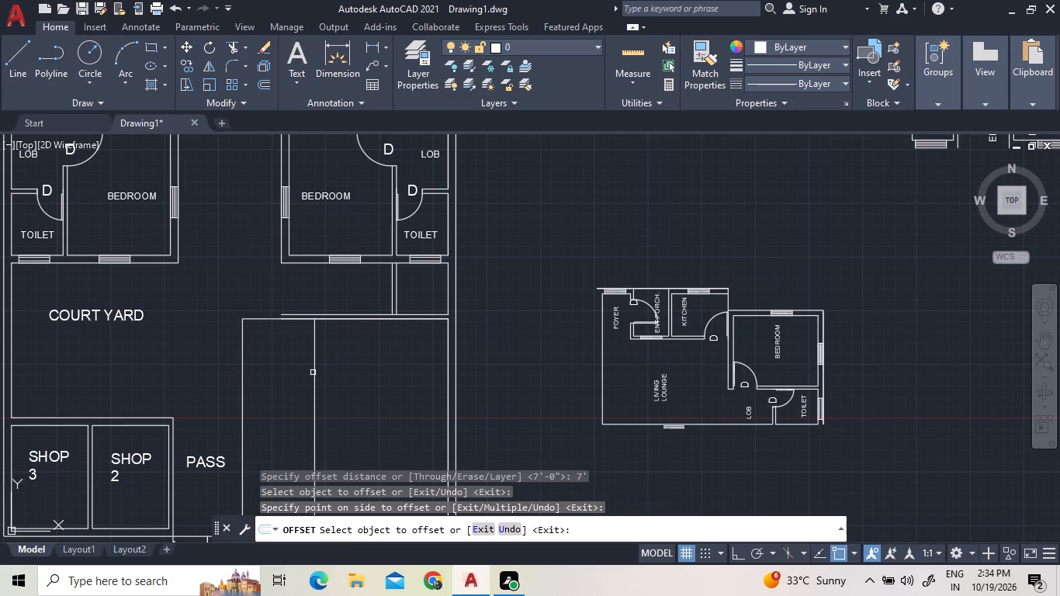
Offset the new vertical line inside the rectangle east of the passage another 5' to the east.
{"action": "left_click", "coordinate": [264, 80]}
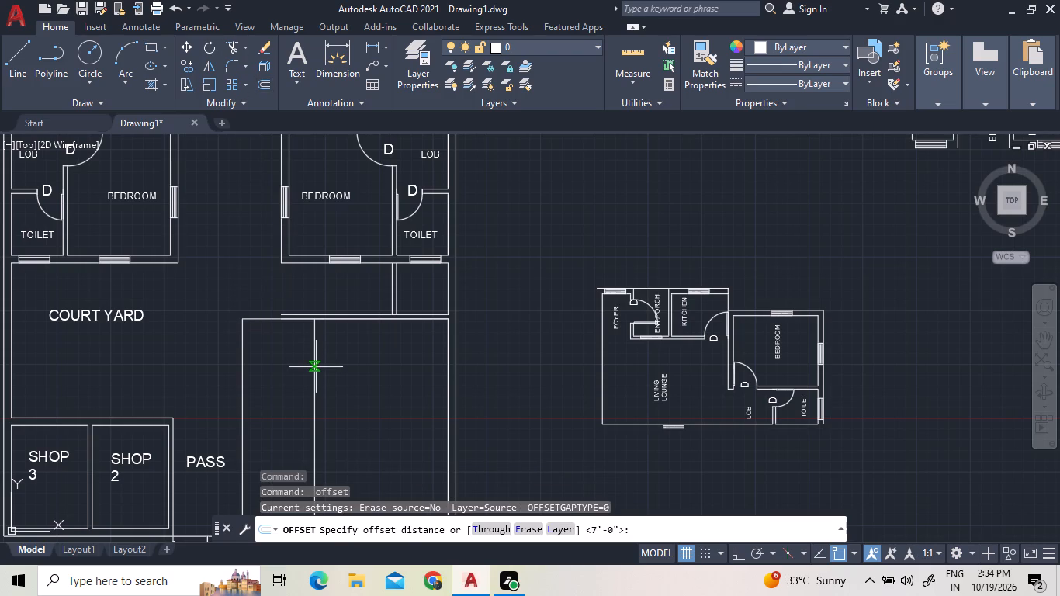
{"action": "key", "text": "5"}
{"action": "key", "text": "apostrophe"}
{"action": "key", "text": "Return"}
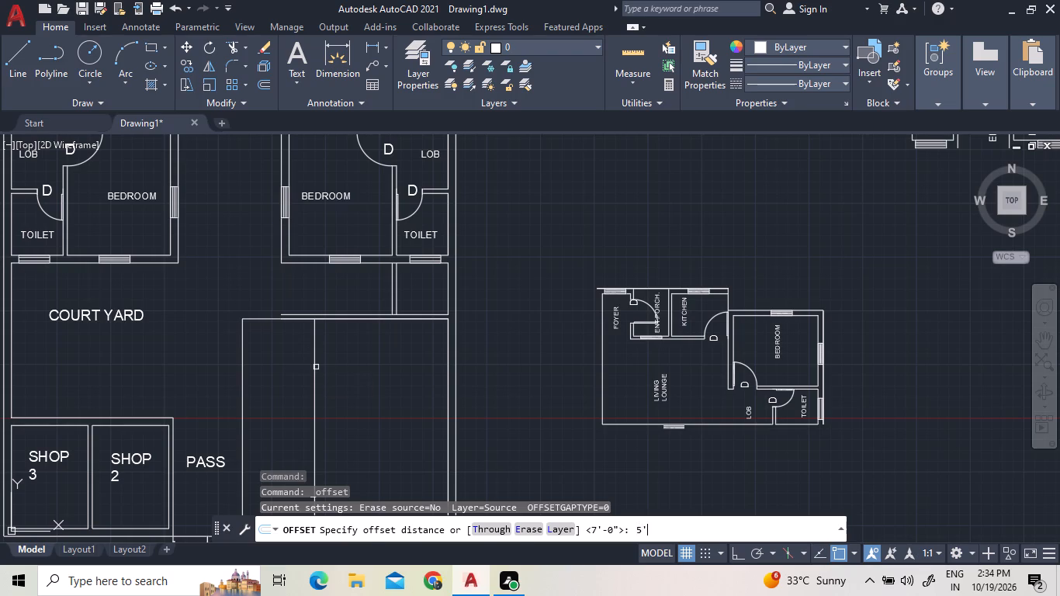
{"action": "left_click", "coordinate": [315, 361]}
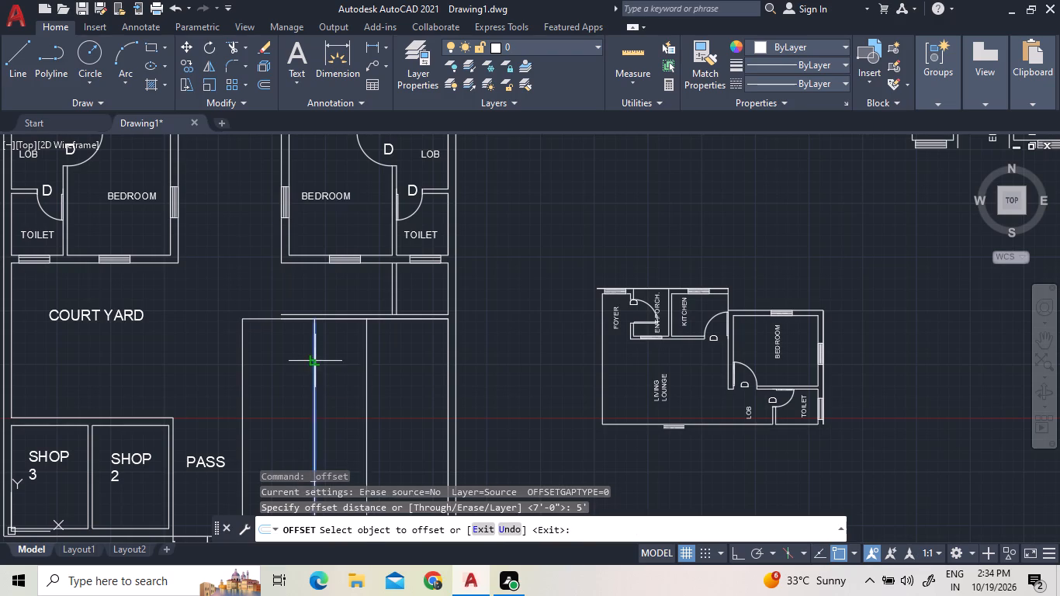
{"action": "left_click", "coordinate": [348, 372]}
{"action": "scroll", "coordinate": [326, 328], "scroll_direction": "down", "scroll_amount": 3}
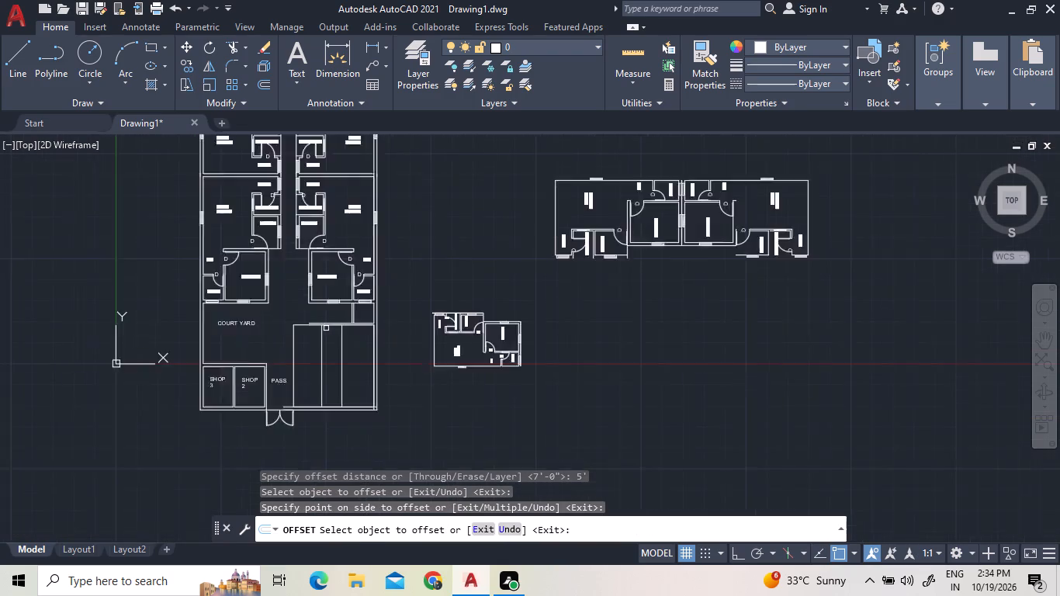
{"action": "scroll", "coordinate": [322, 384], "scroll_direction": "up", "scroll_amount": 2}
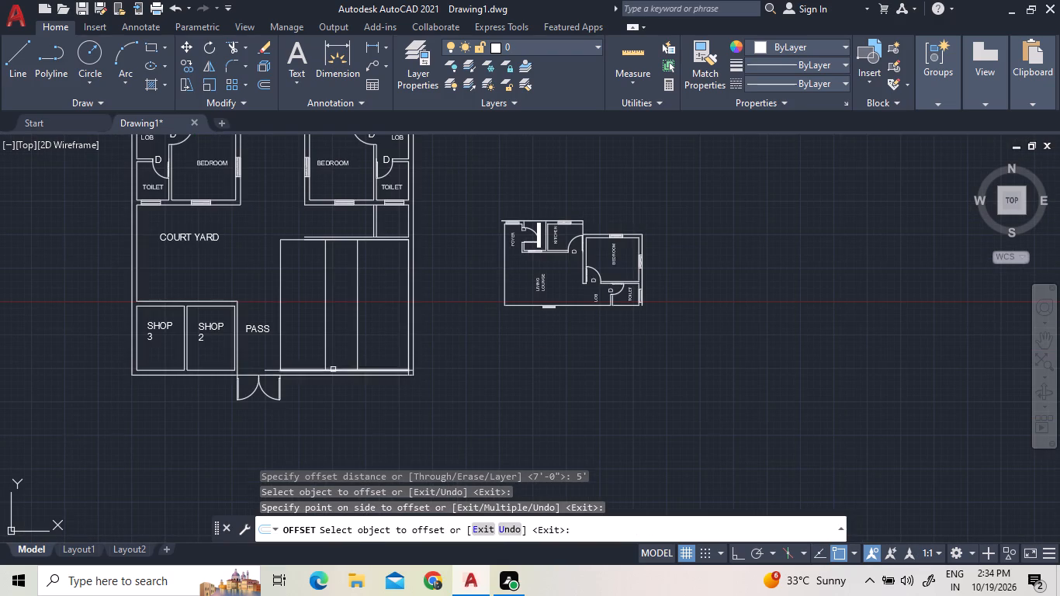
{"action": "key", "text": "Escape"}
Offset the southern side of the exploded rectangle 10' to the north, across the vertical lines.
{"action": "key", "text": "o"}
{"action": "key", "text": "Return"}
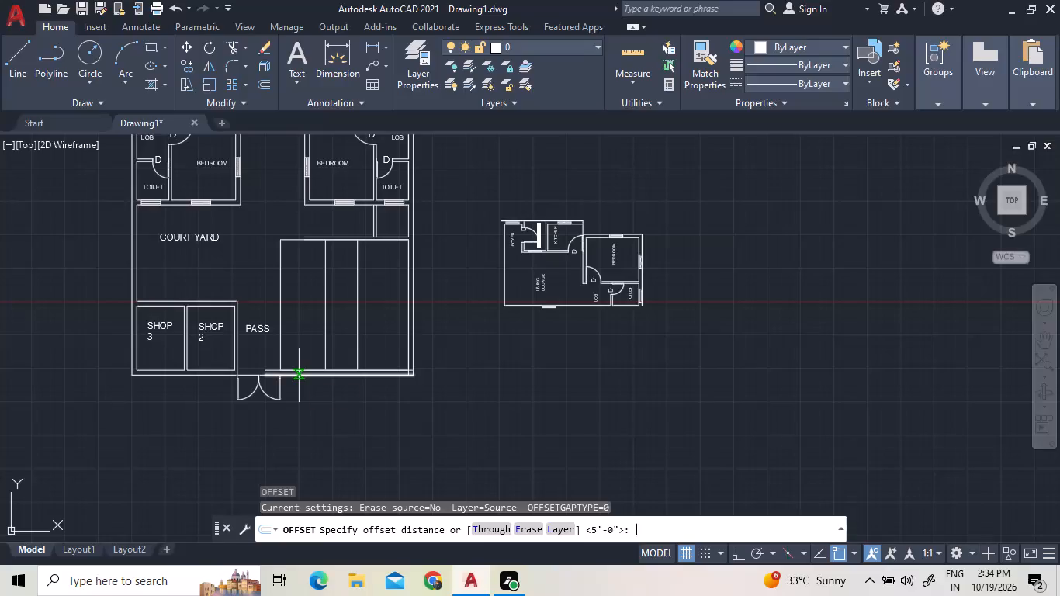
{"action": "type", "text": "10"}
{"action": "scroll", "coordinate": [299, 375], "scroll_direction": "up", "scroll_amount": 1}
{"action": "key", "text": "apostrophe"}
{"action": "key", "text": "Return"}
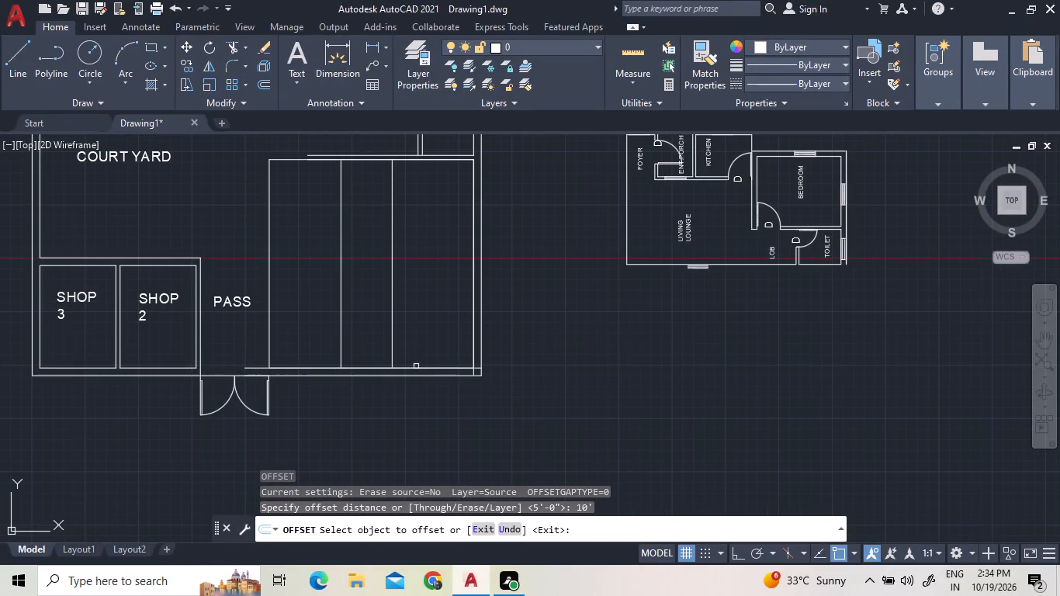
{"action": "left_click", "coordinate": [410, 369]}
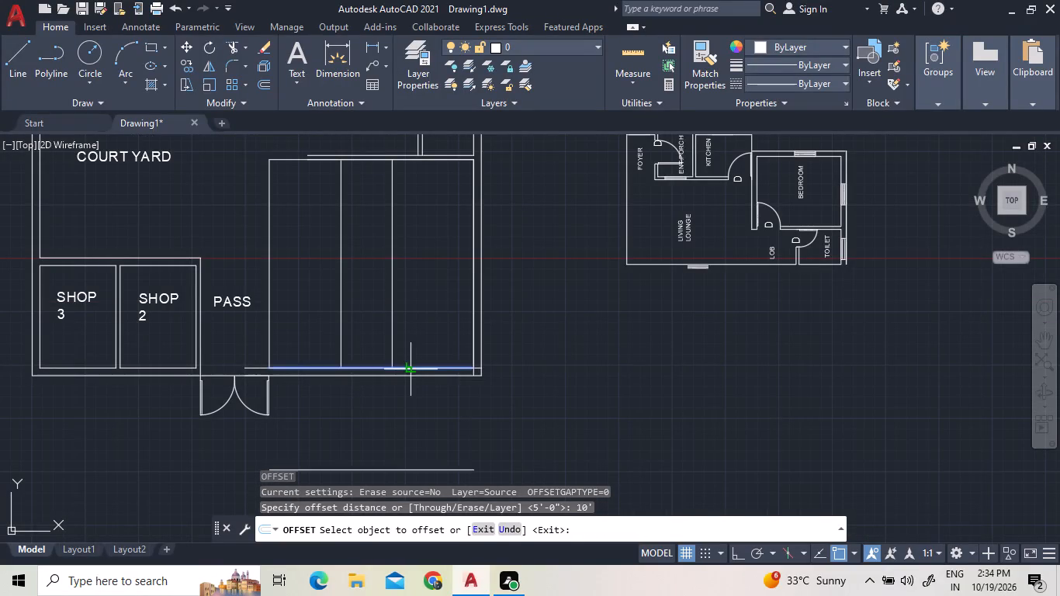
{"action": "left_click", "coordinate": [394, 300]}
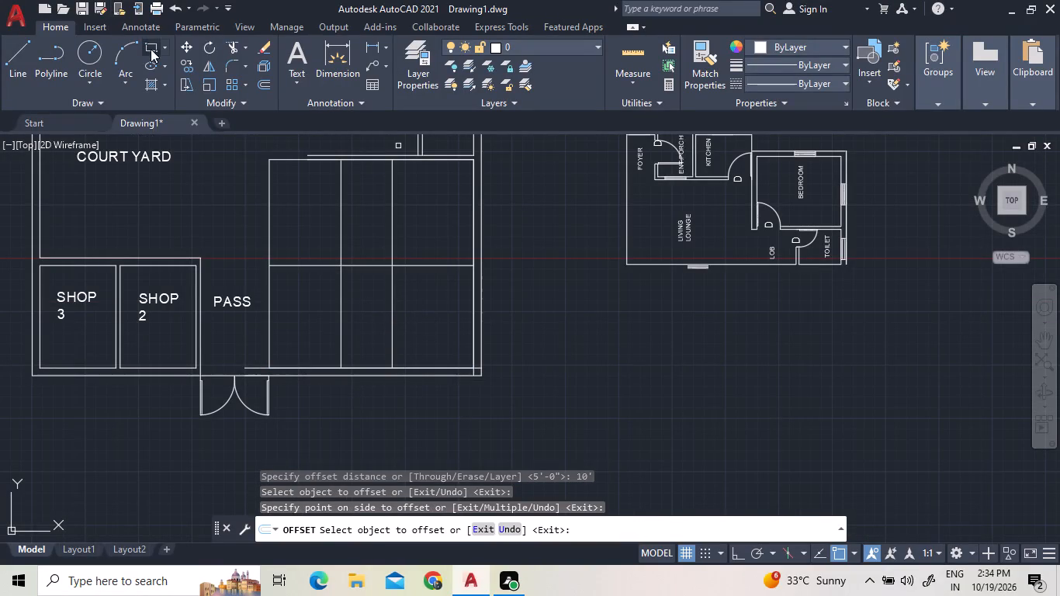
Offset the southern side of the exploded rectangle east of the passage 5' to the north.
{"action": "left_click", "coordinate": [257, 84]}
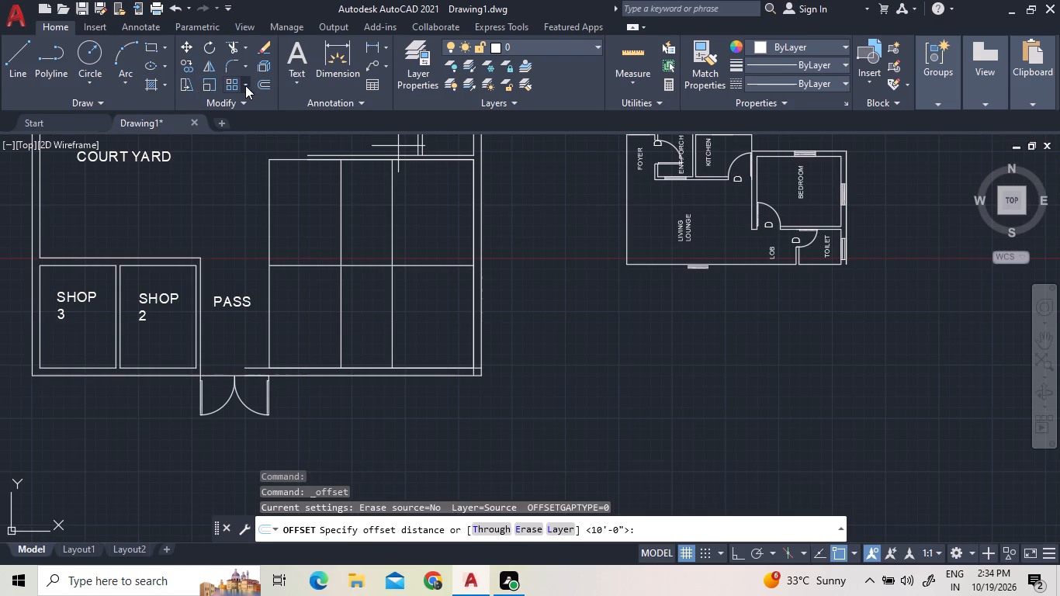
{"action": "key", "text": "o"}
{"action": "key", "text": "Return"}
{"action": "key", "text": "5"}
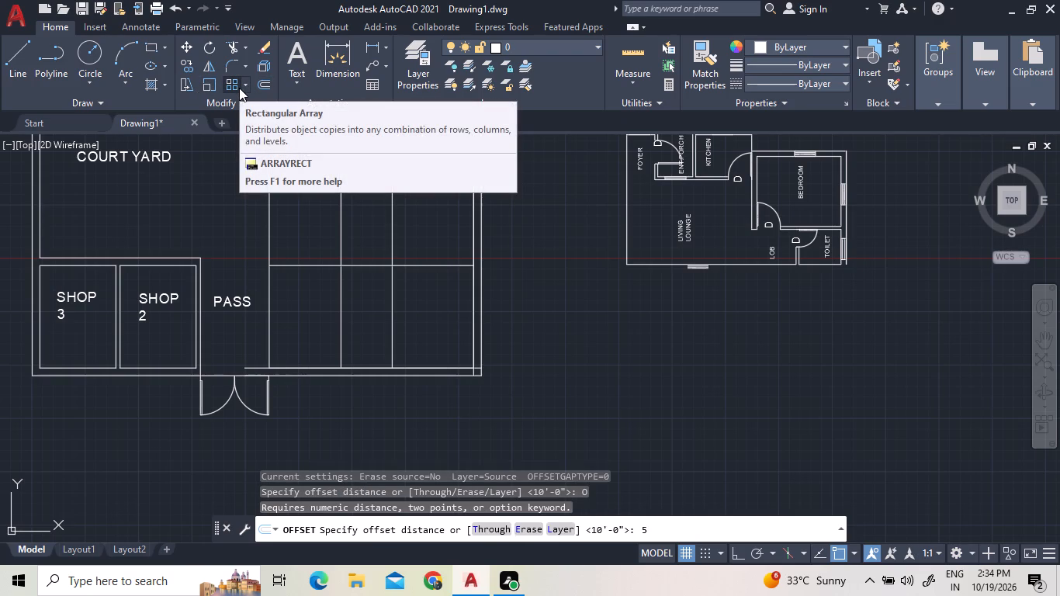
{"action": "key", "text": "apostrophe"}
{"action": "key", "text": "Return"}
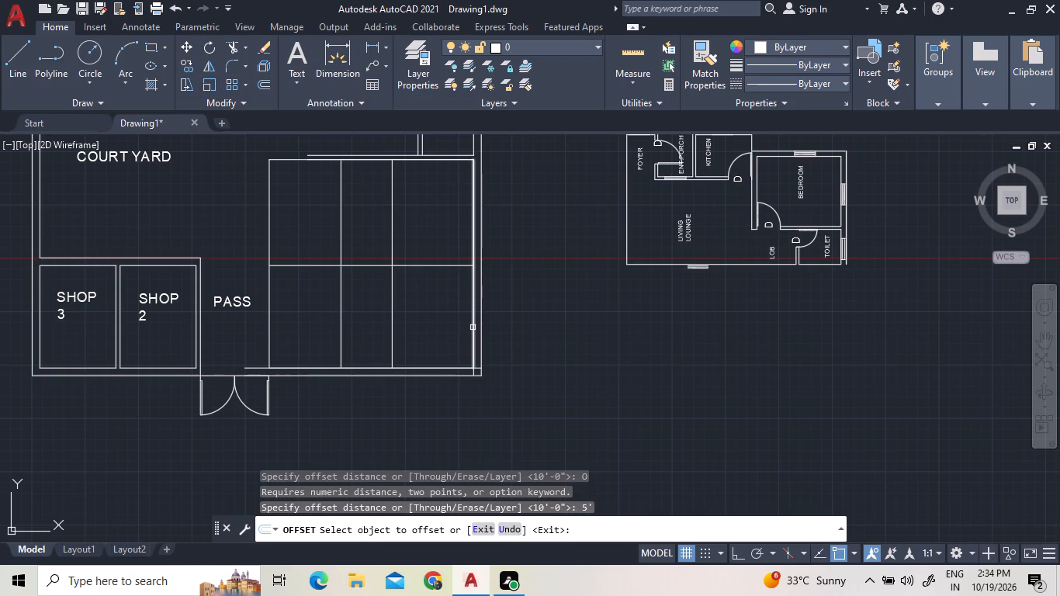
{"action": "left_click", "coordinate": [443, 366]}
{"action": "left_click", "coordinate": [434, 303]}
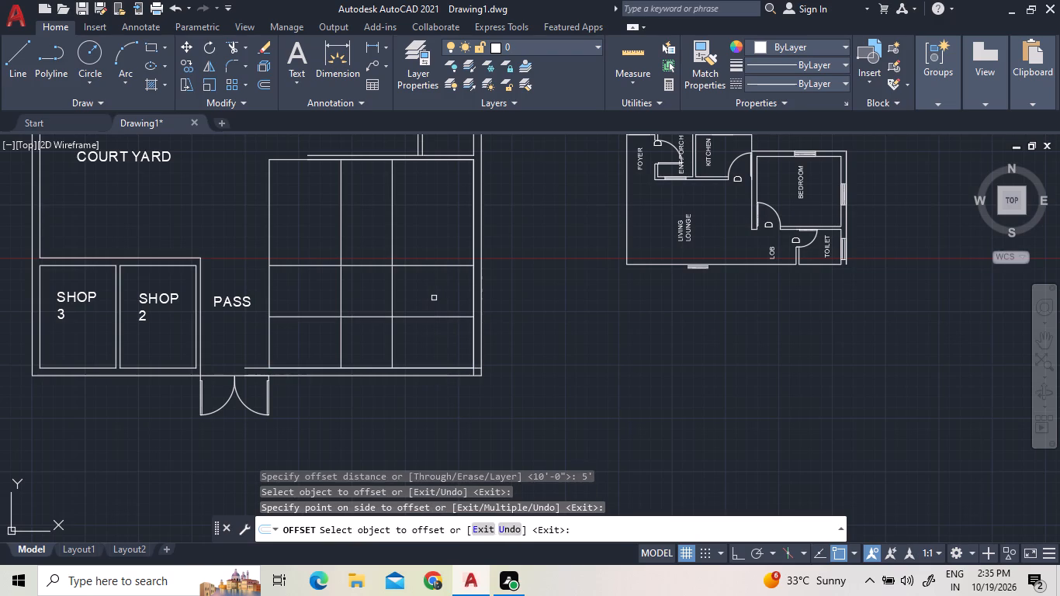
{"action": "key", "text": "Escape"}
{"action": "key", "text": "Escape"}
Offset the two inner horizontal lines 5" north and the northern side 5" south, adding a second 5" northward offset above the upper inner line.
{"action": "key", "text": "o"}
{"action": "key", "text": "Return"}
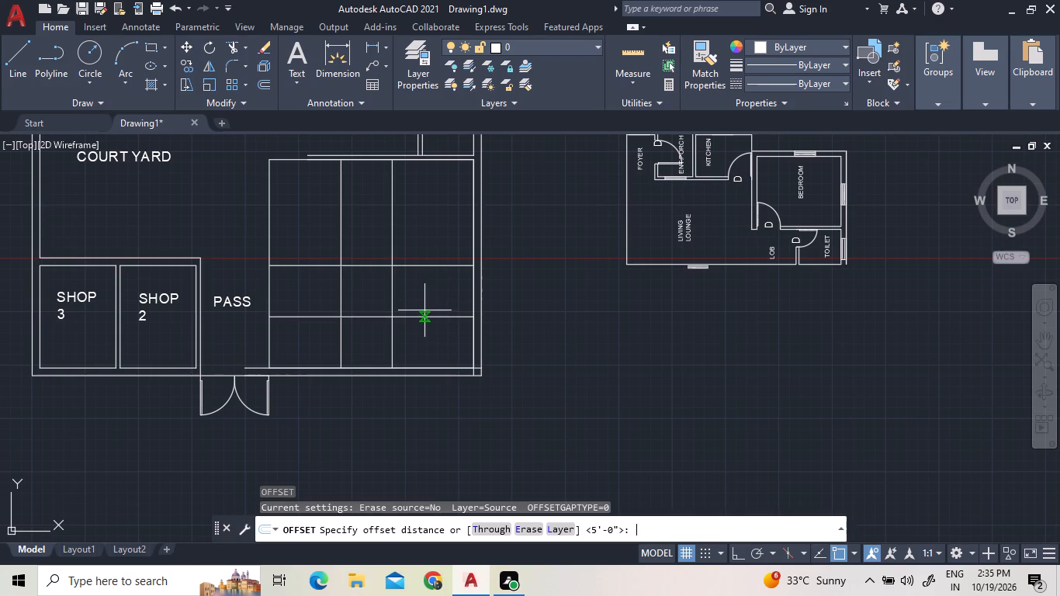
{"action": "key", "text": "9"}
{"action": "key", "text": "BackSpace"}
{"action": "key", "text": "5"}
{"action": "key", "text": "shift+quotedbl"}
{"action": "key", "text": "Return"}
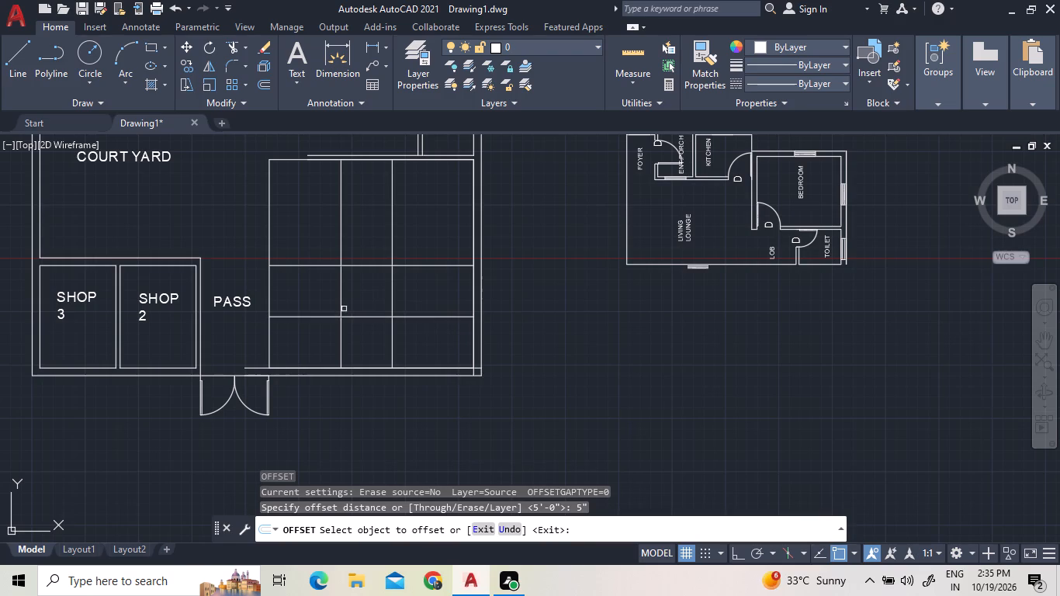
{"action": "left_click", "coordinate": [303, 318]}
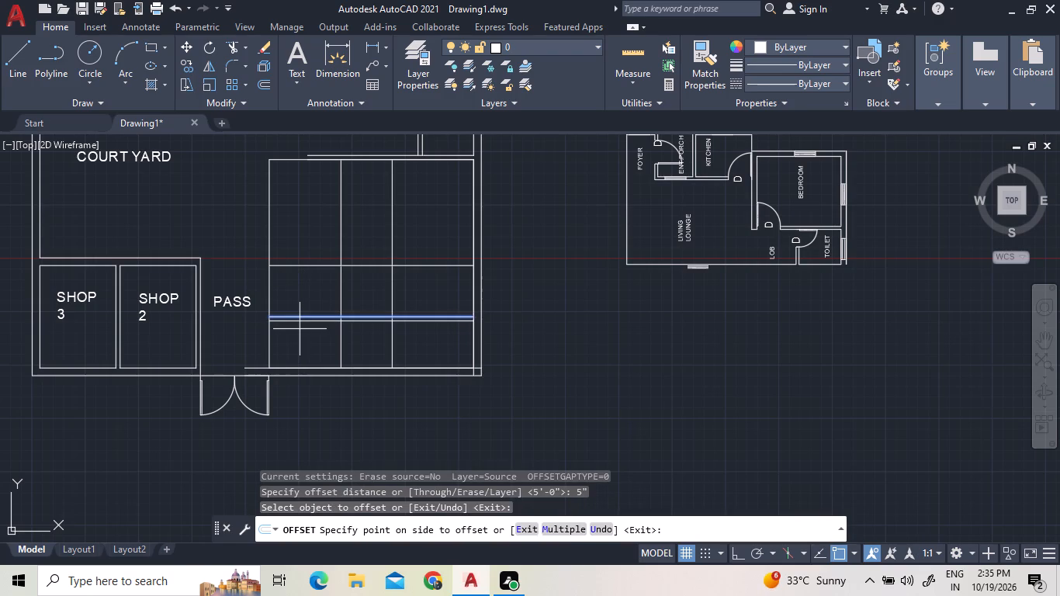
{"action": "left_click", "coordinate": [302, 310]}
{"action": "left_click", "coordinate": [298, 264]}
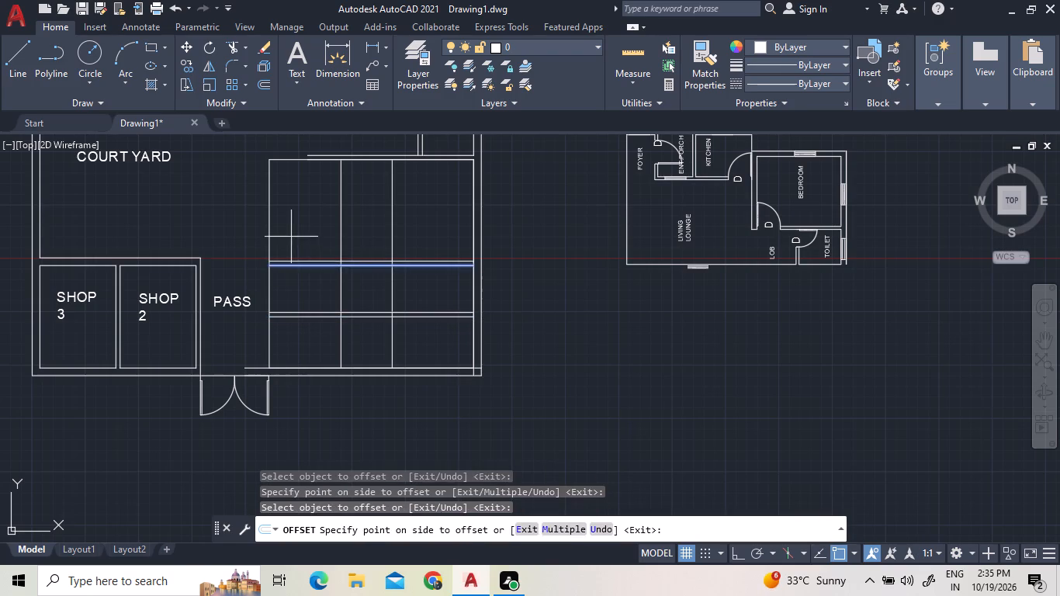
{"action": "left_click", "coordinate": [291, 237]}
{"action": "left_click", "coordinate": [300, 159]}
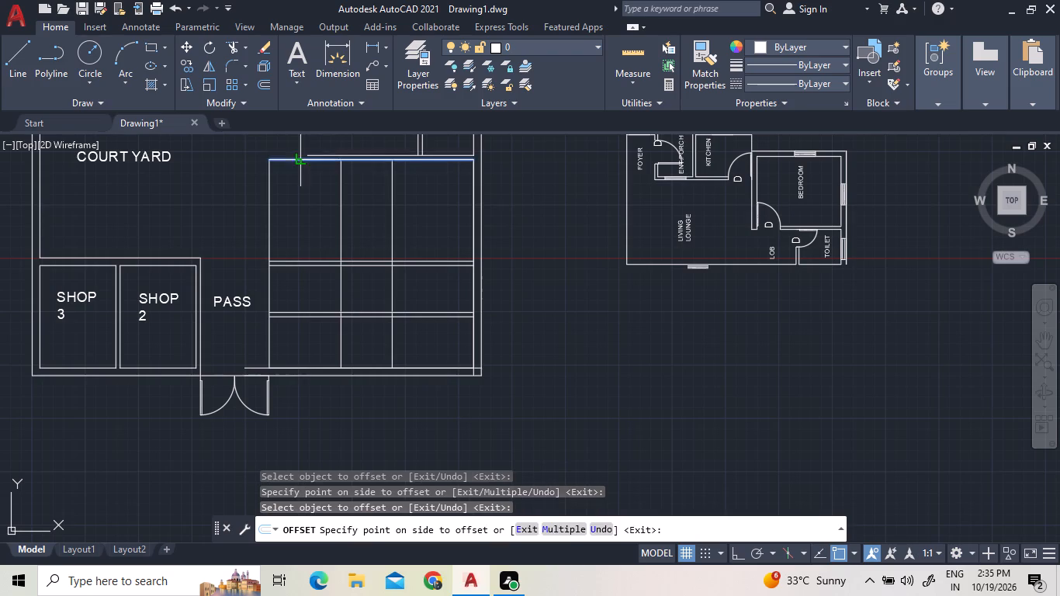
{"action": "left_click", "coordinate": [300, 181]}
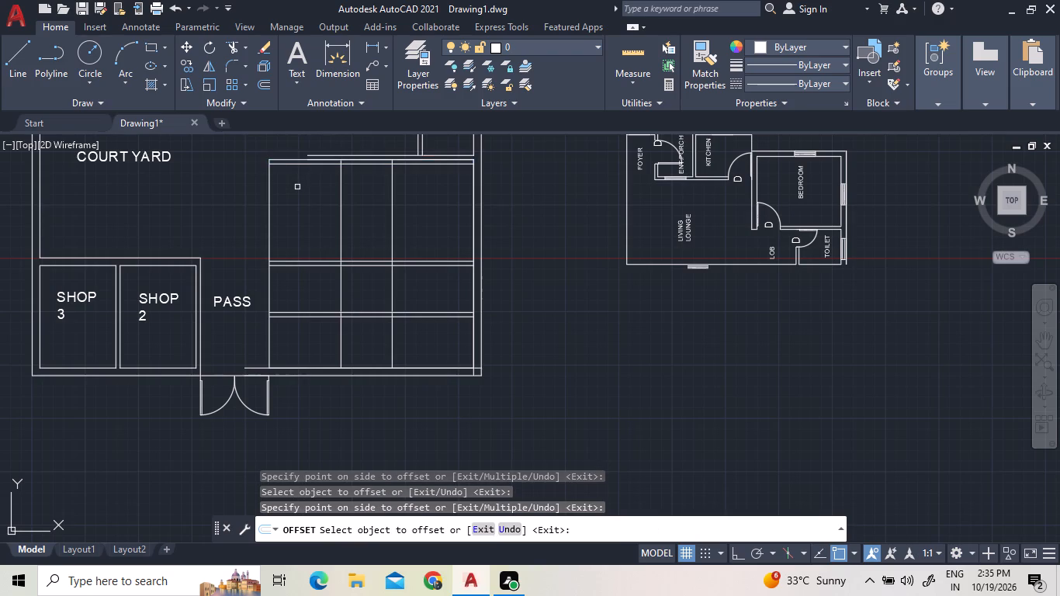
{"action": "left_click", "coordinate": [300, 258]}
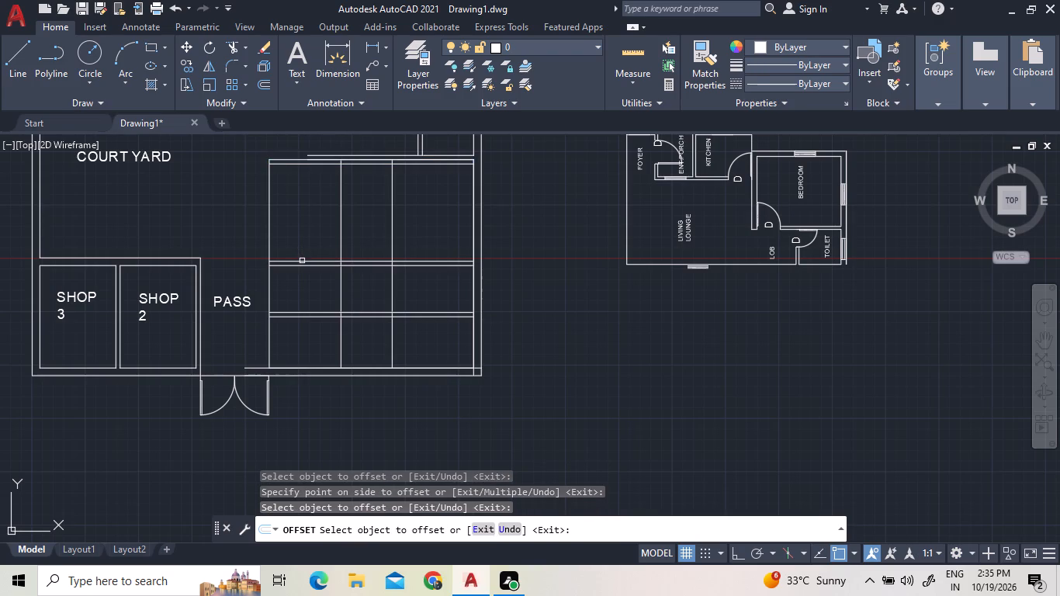
{"action": "left_click", "coordinate": [302, 261]}
{"action": "left_click", "coordinate": [302, 247]}
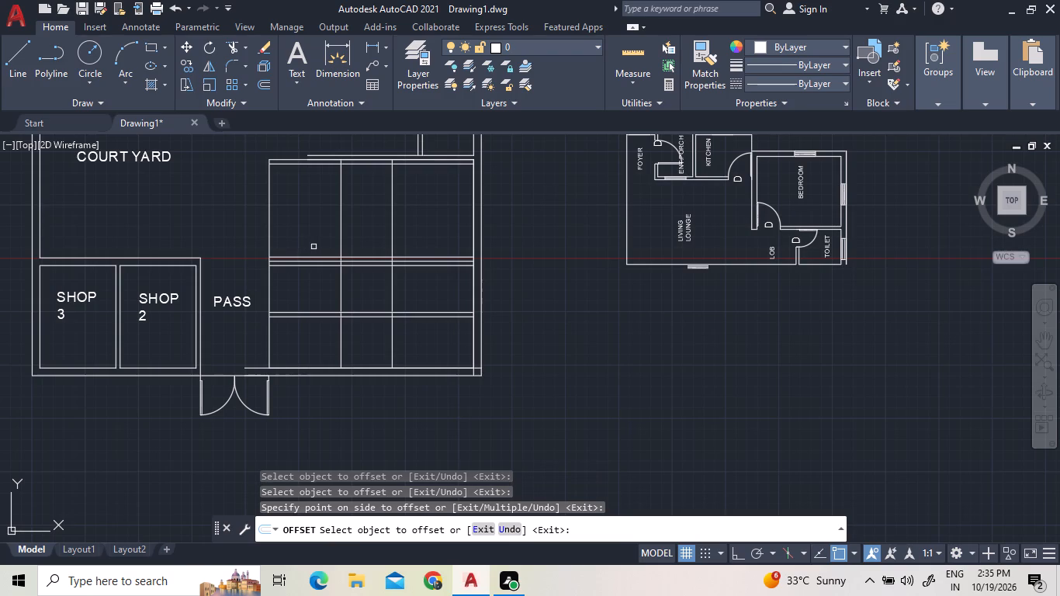
Offset the eastern inner vertical line 5" to the east and the western inner vertical line 5" to the west.
{"action": "left_click", "coordinate": [393, 247]}
{"action": "left_click", "coordinate": [404, 248]}
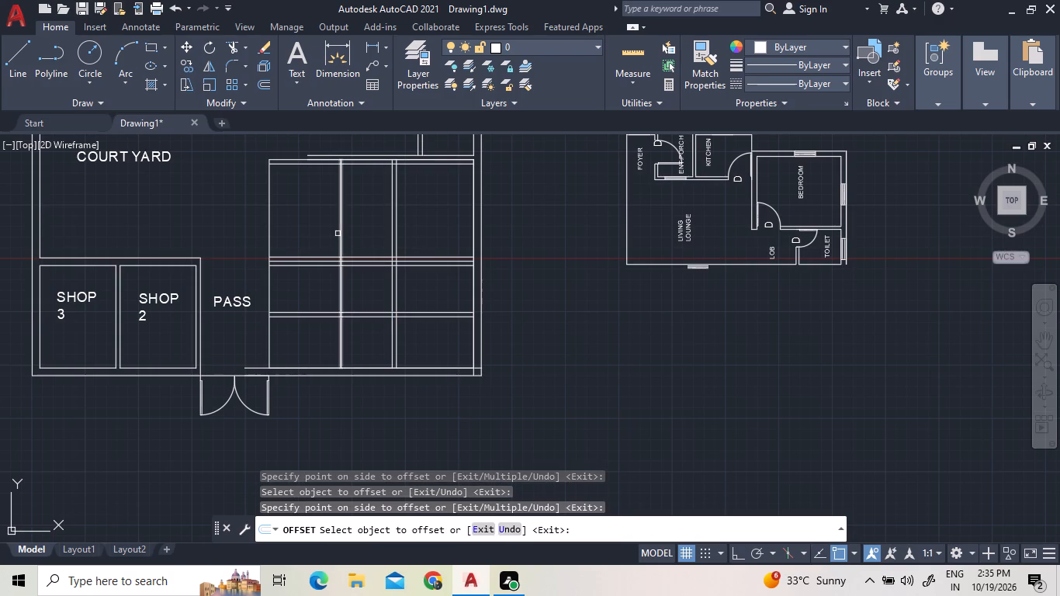
{"action": "left_click", "coordinate": [339, 232]}
{"action": "left_click", "coordinate": [317, 226]}
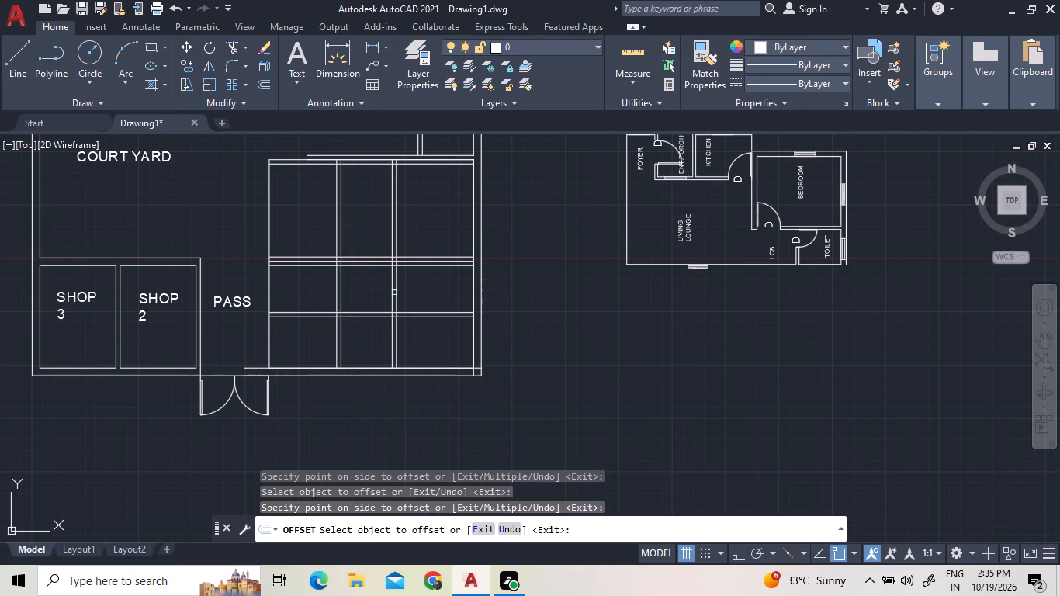
{"action": "right_click", "coordinate": [362, 331]}
{"action": "left_click", "coordinate": [376, 338]}
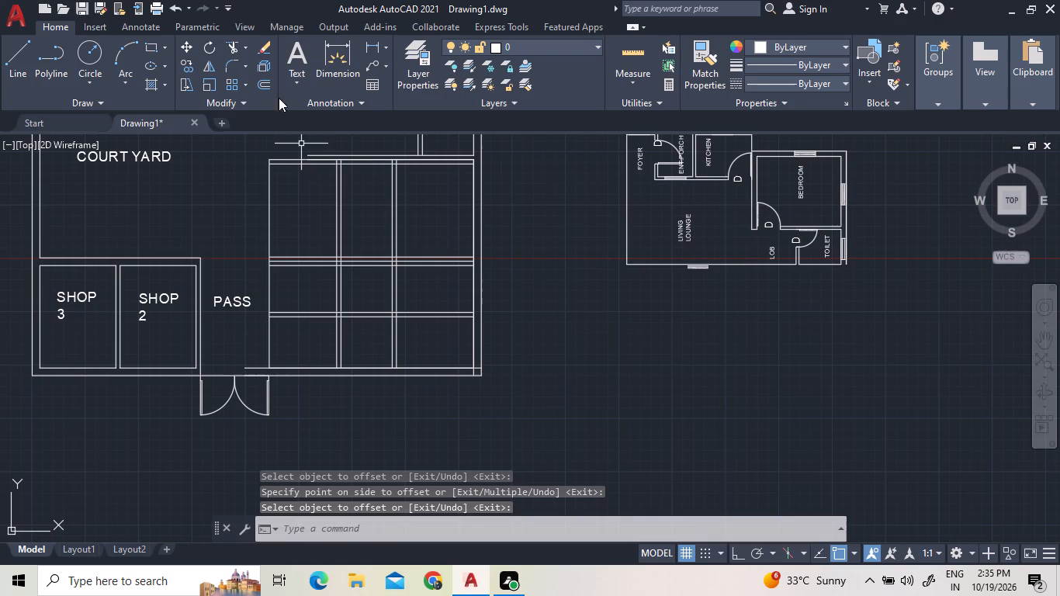
Trim the stray line above the rectangle, the inner northern line across the middle bay, and the overlaps at both northern wall junctions.
{"action": "left_click", "coordinate": [230, 47]}
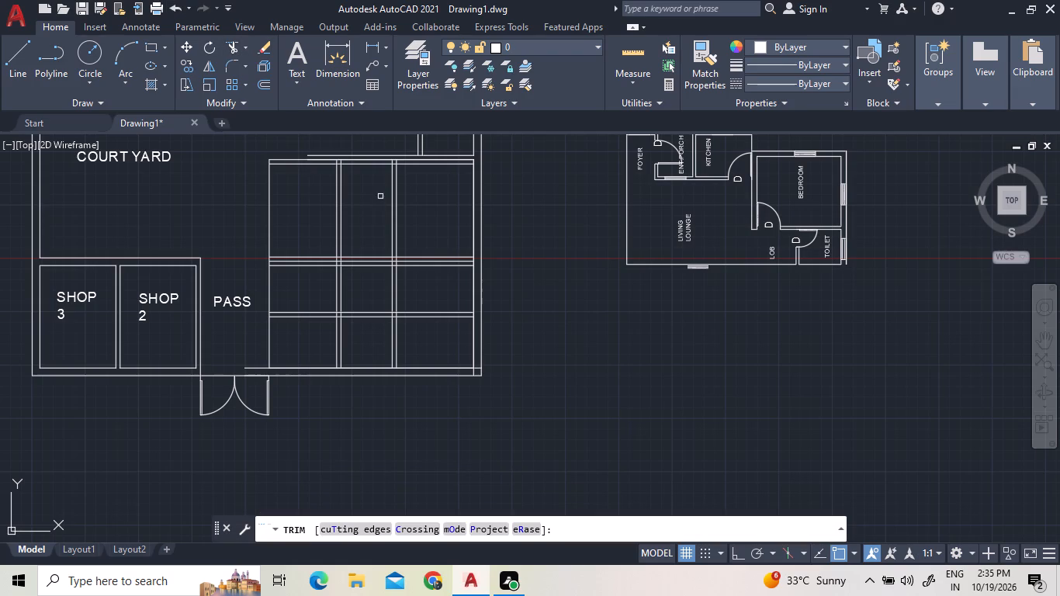
{"action": "left_click", "coordinate": [393, 153]}
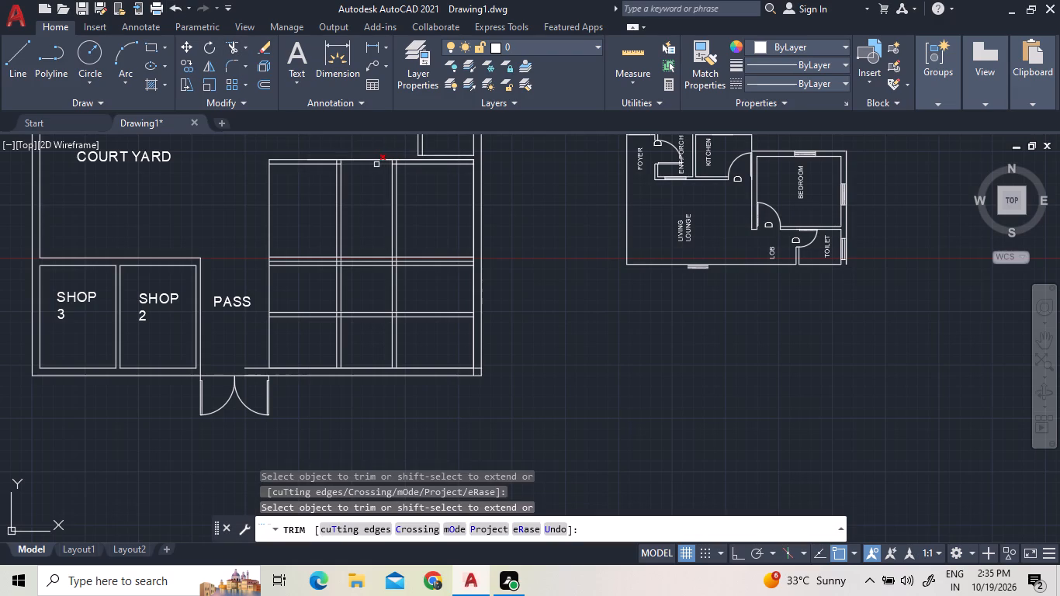
{"action": "left_click", "coordinate": [376, 165]}
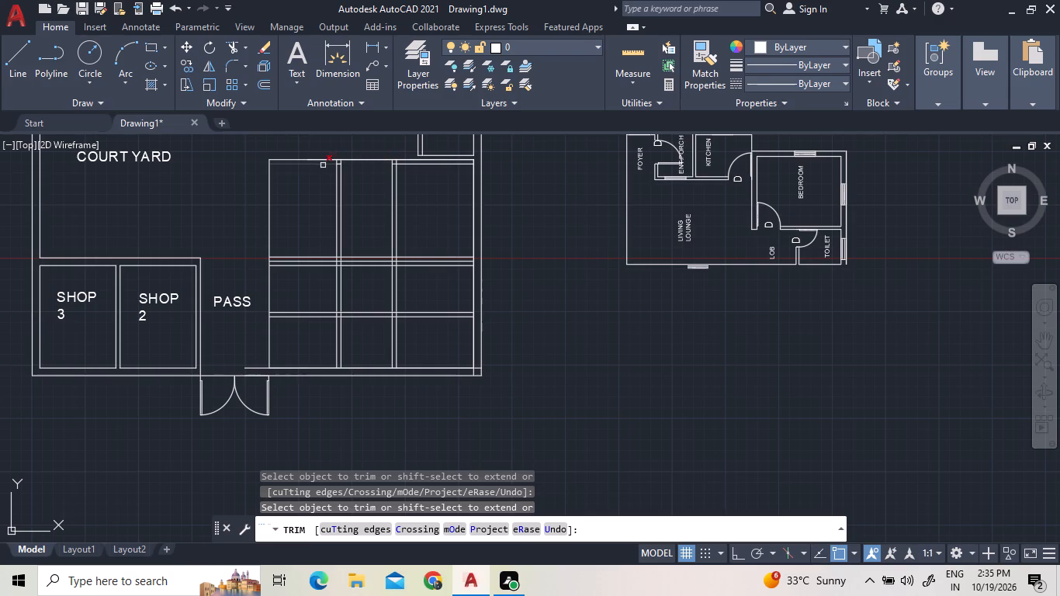
{"action": "scroll", "coordinate": [338, 163], "scroll_direction": "up", "scroll_amount": 3}
{"action": "left_click", "coordinate": [325, 160]}
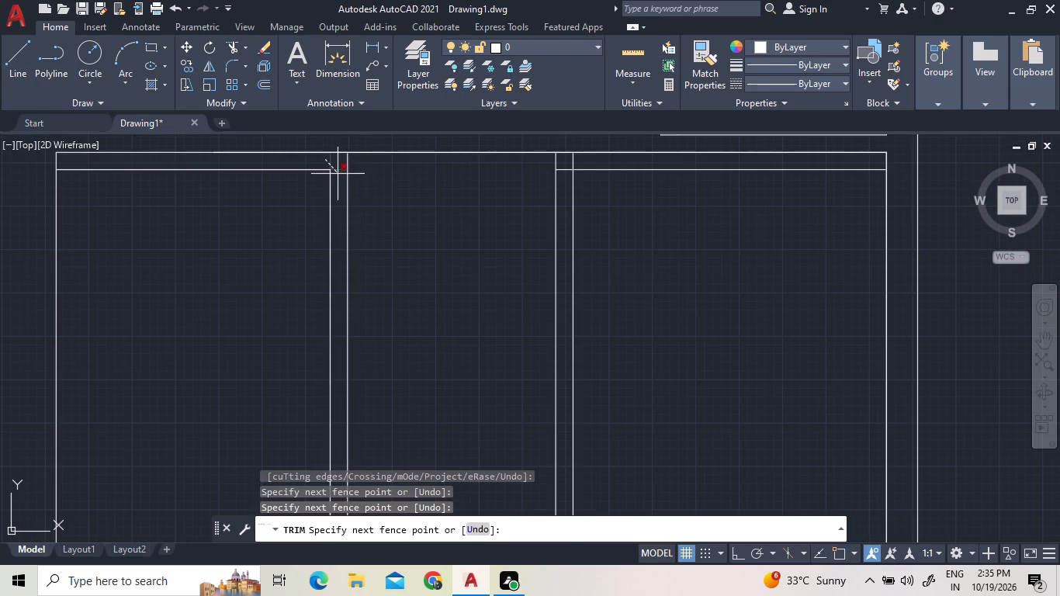
{"action": "left_click", "coordinate": [338, 175]}
{"action": "left_click", "coordinate": [577, 159]}
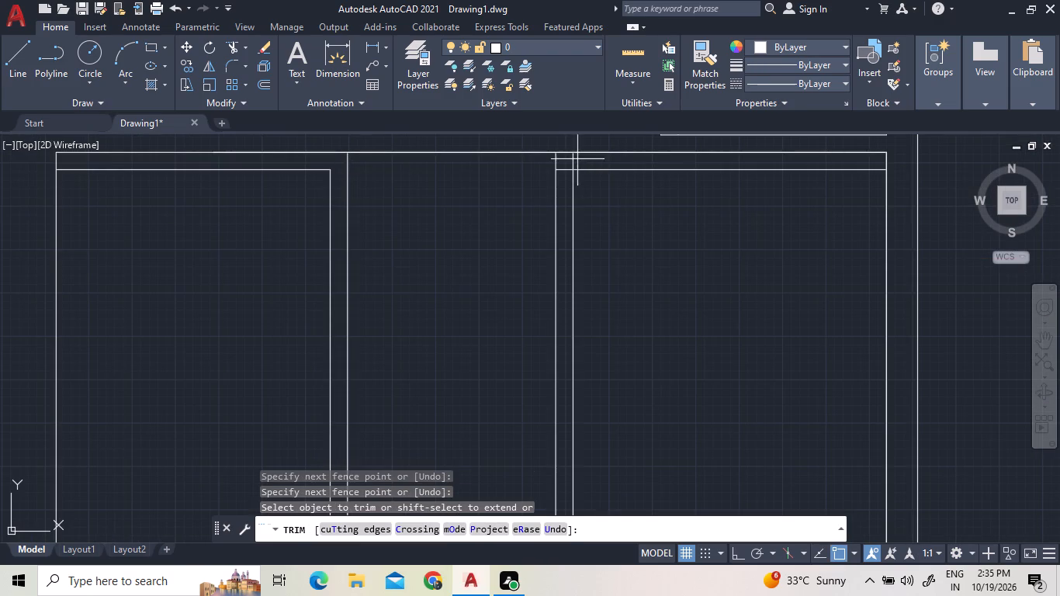
{"action": "left_click", "coordinate": [563, 175]}
{"action": "scroll", "coordinate": [338, 147], "scroll_direction": "down", "scroll_amount": 3}
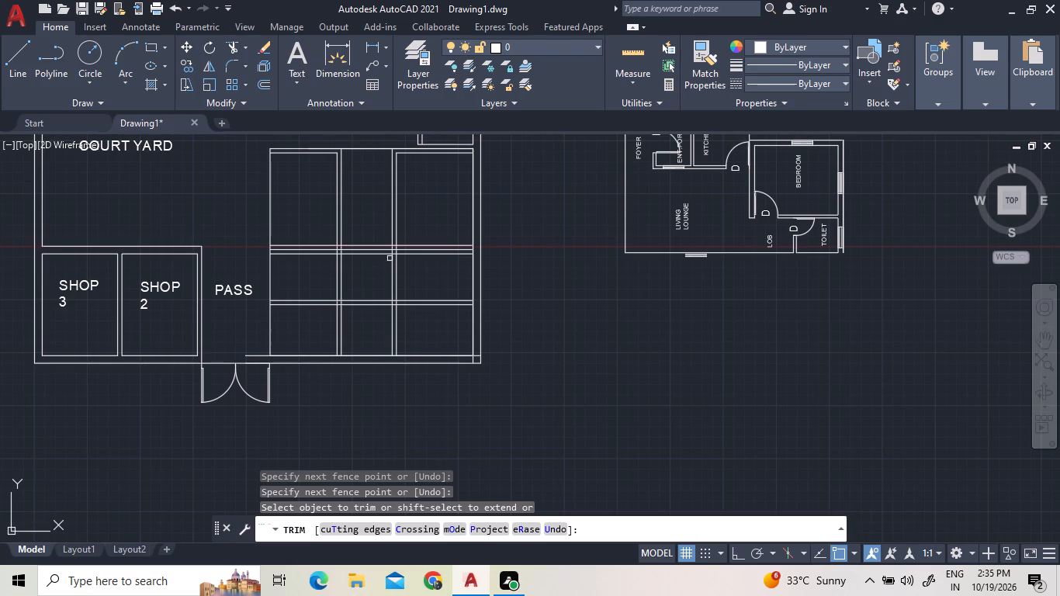
Trim away the middle line of the triple-lined cross wall and the vertical wall pieces crossing it, opening its southern face at the western wall.
{"action": "left_click", "coordinate": [367, 250]}
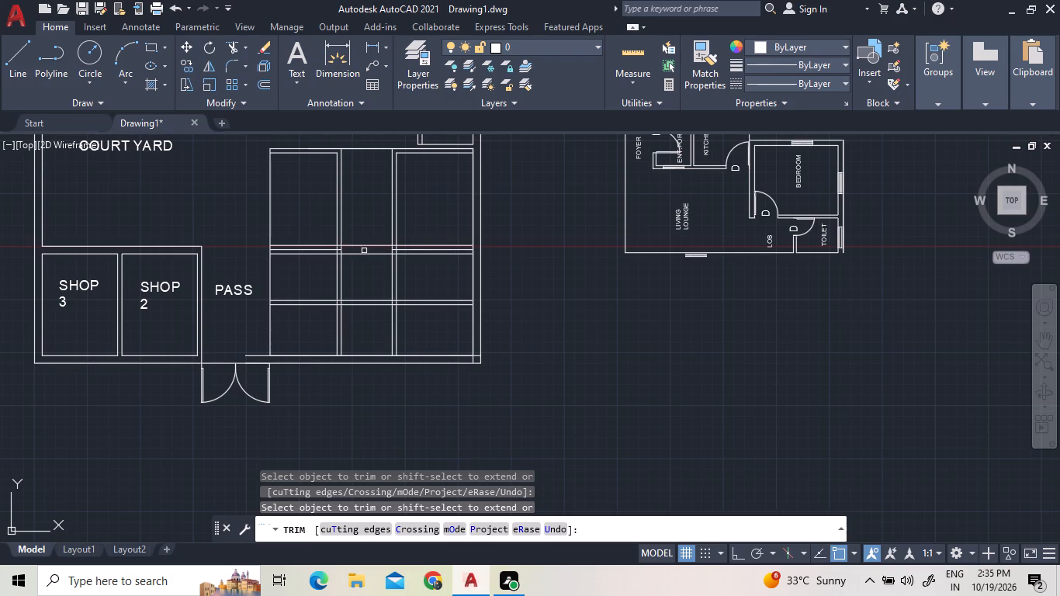
{"action": "left_click", "coordinate": [341, 253]}
{"action": "scroll", "coordinate": [338, 261], "scroll_direction": "up", "scroll_amount": 2}
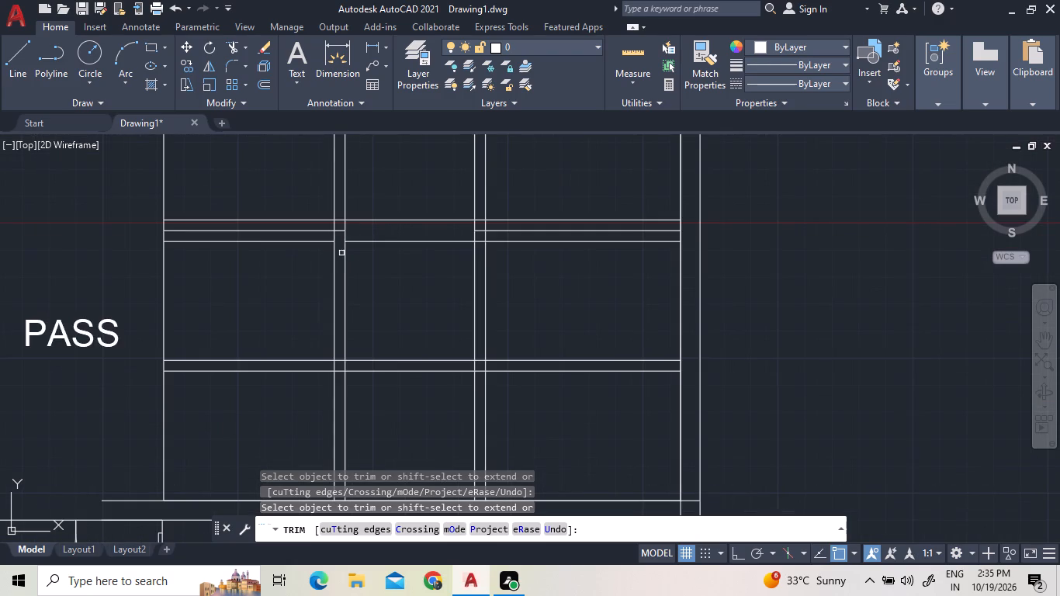
{"action": "left_click", "coordinate": [347, 231]}
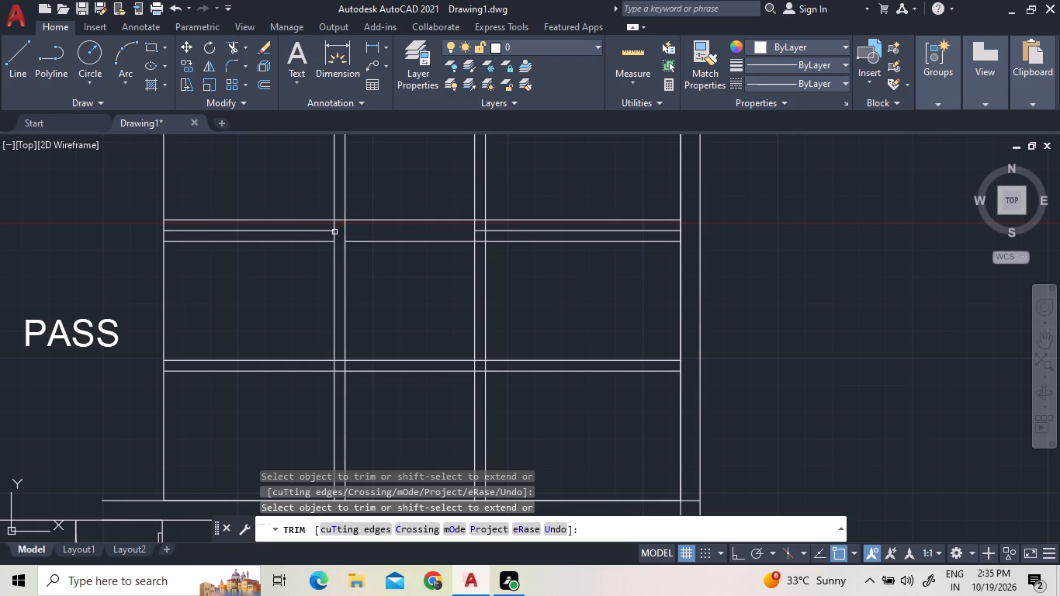
{"action": "left_click", "coordinate": [334, 232]}
{"action": "left_click", "coordinate": [343, 231]}
{"action": "left_click", "coordinate": [334, 230]}
{"action": "left_click", "coordinate": [604, 234]}
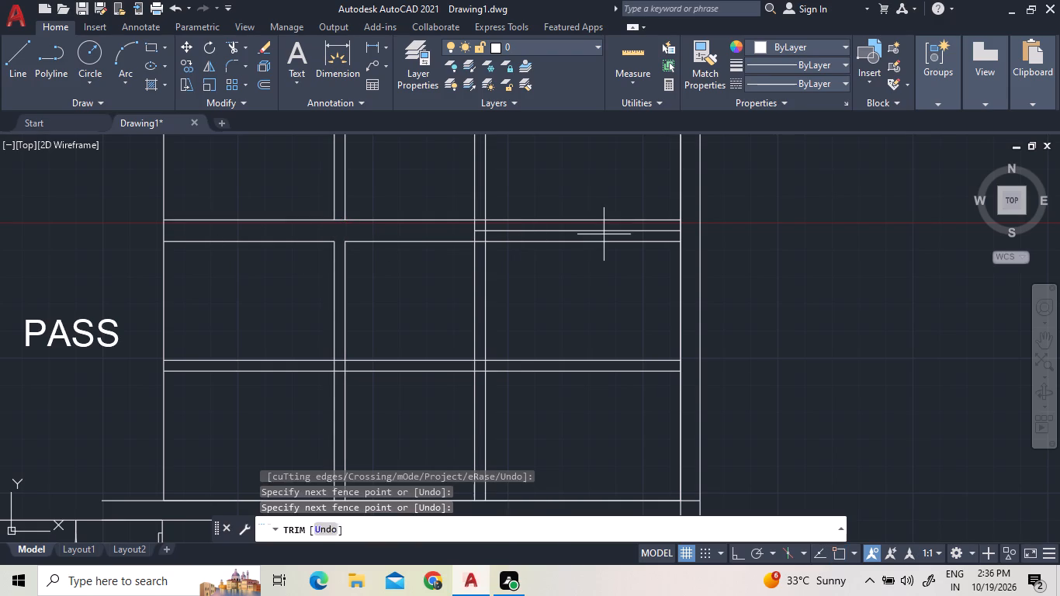
{"action": "left_click", "coordinate": [437, 225]}
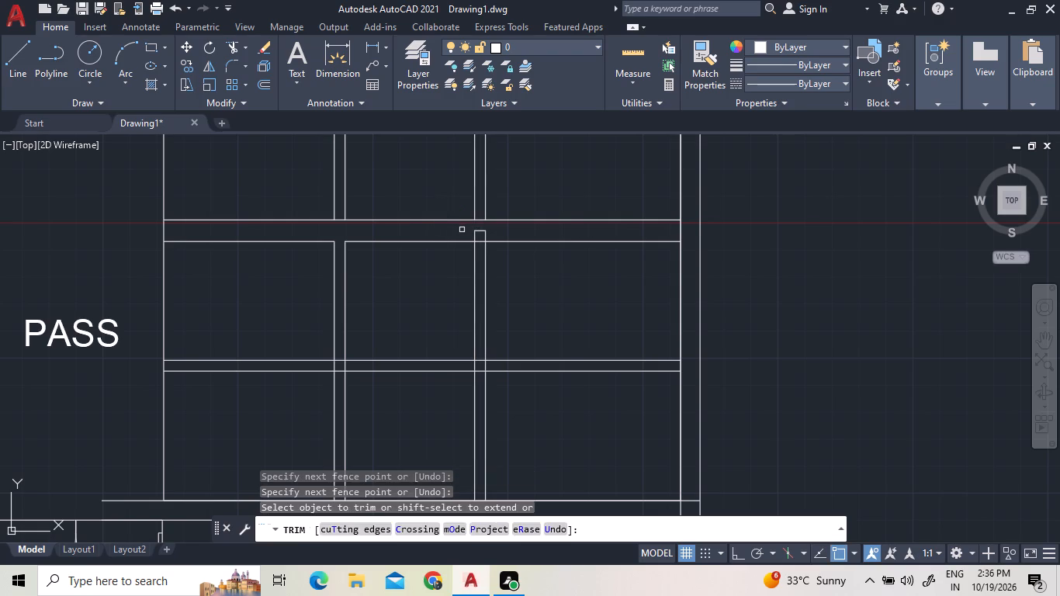
{"action": "left_click", "coordinate": [468, 234]}
{"action": "left_click", "coordinate": [487, 230]}
{"action": "left_click", "coordinate": [485, 230]}
Trim the cross wall's northern face between the paired lines of both vertical walls to open the junctions.
{"action": "scroll", "coordinate": [653, 255], "scroll_direction": "down", "scroll_amount": 2}
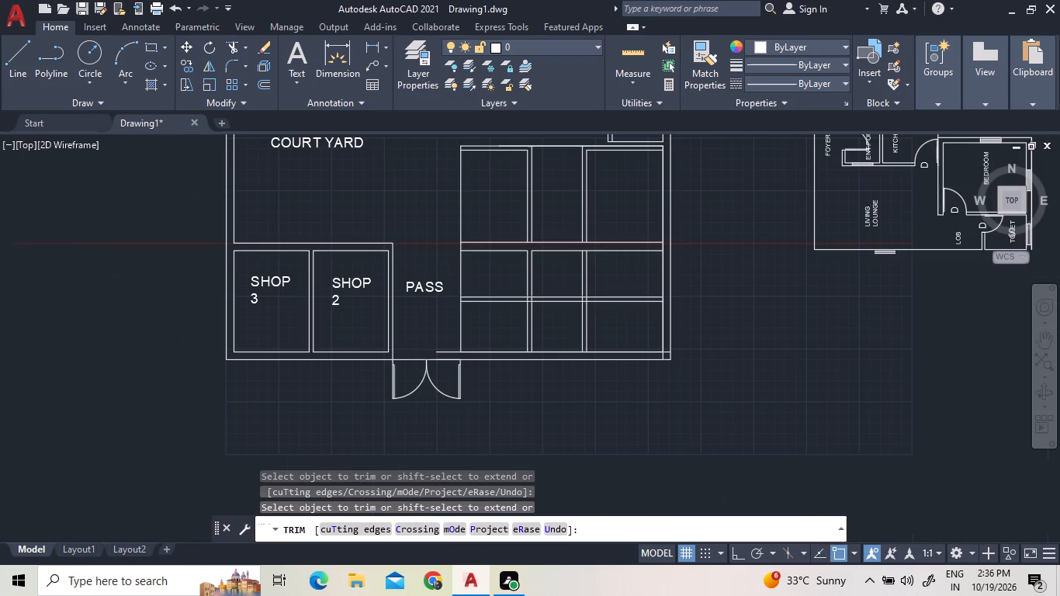
{"action": "scroll", "coordinate": [588, 243], "scroll_direction": "up", "scroll_amount": 2}
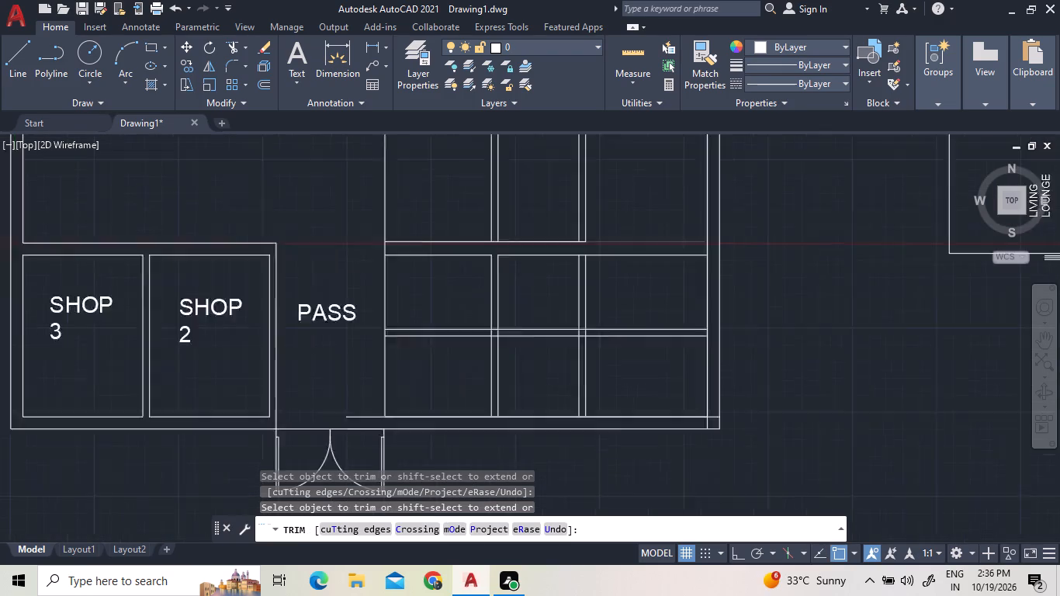
{"action": "scroll", "coordinate": [581, 241], "scroll_direction": "up", "scroll_amount": 2}
{"action": "left_click", "coordinate": [581, 241]}
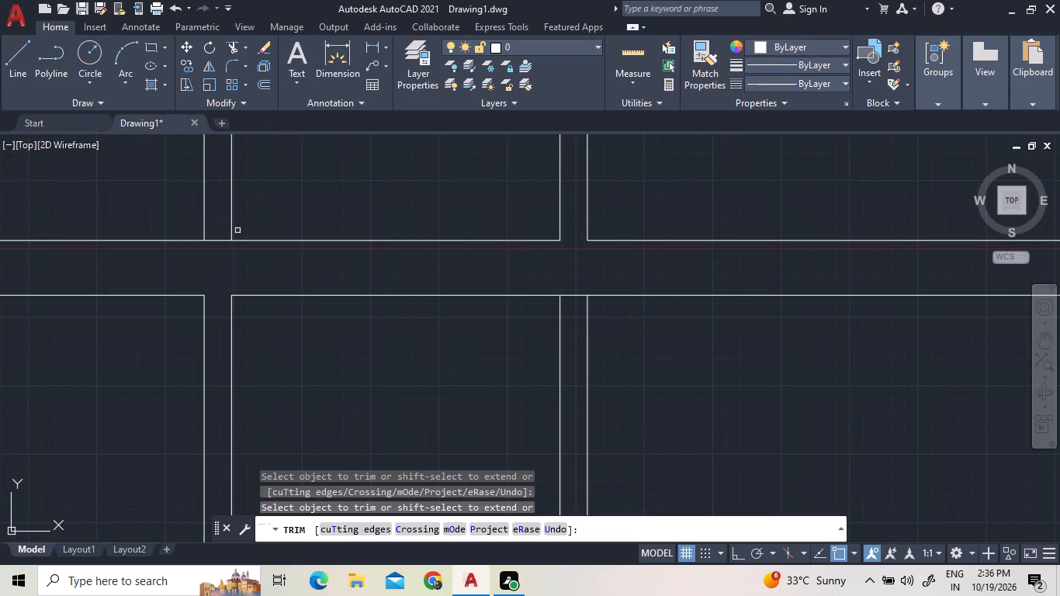
{"action": "left_click", "coordinate": [217, 241]}
{"action": "scroll", "coordinate": [364, 244], "scroll_direction": "down", "scroll_amount": 4}
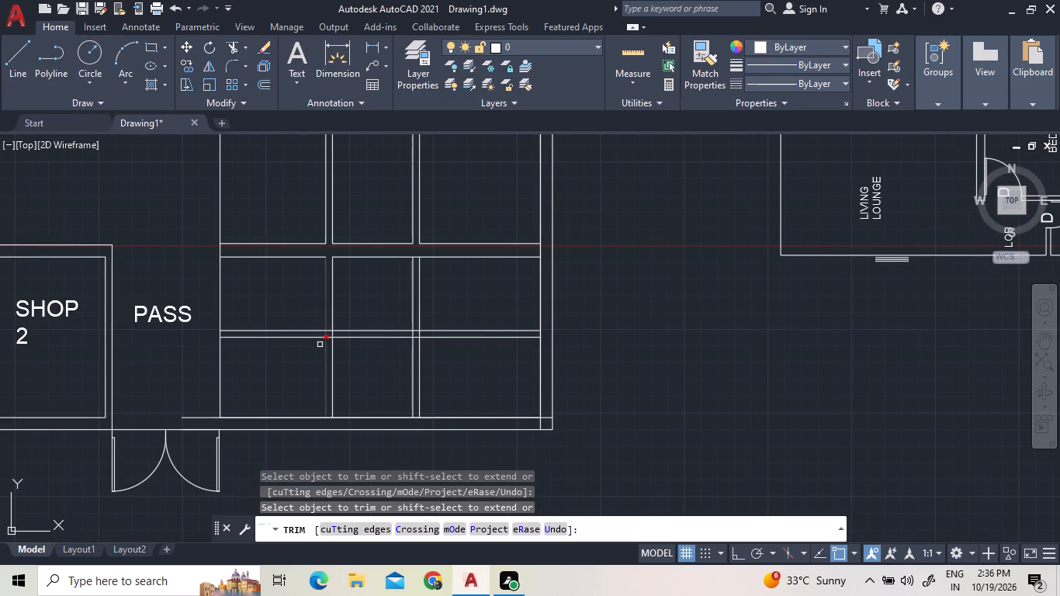
Trim the southern cross wall out of the middle bay and the eastern vertical wall above it, clearing the overlap at their corner.
{"action": "left_click", "coordinate": [396, 351]}
{"action": "left_click", "coordinate": [348, 273]}
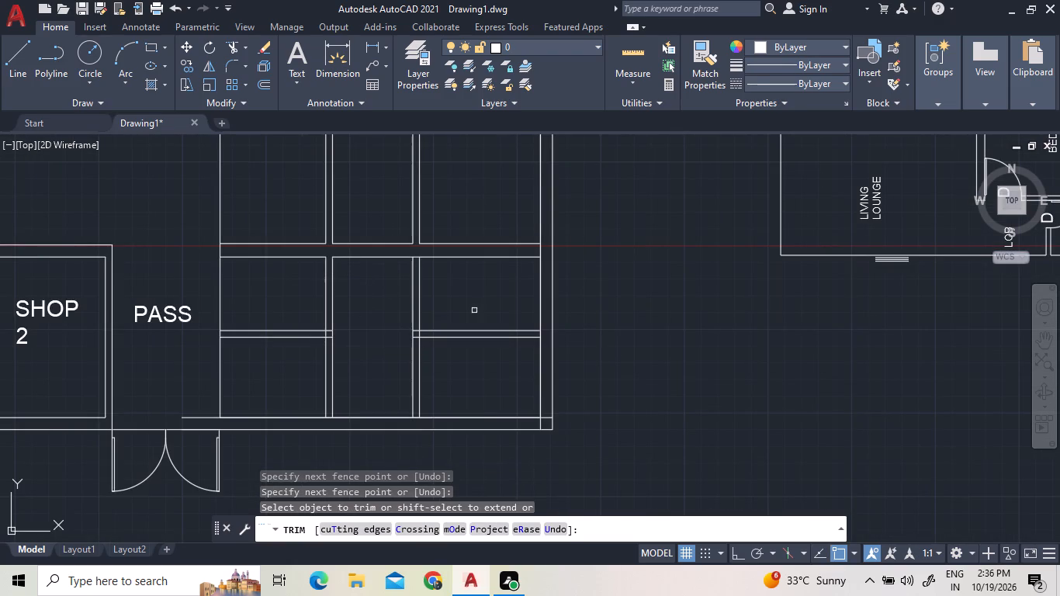
{"action": "left_click", "coordinate": [432, 300]}
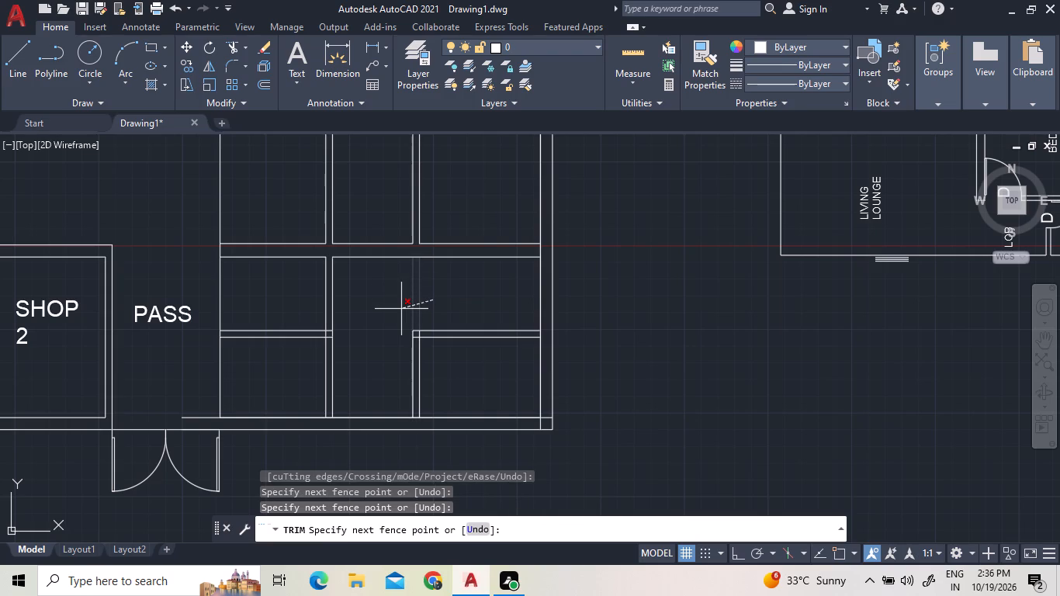
{"action": "left_click", "coordinate": [401, 309]}
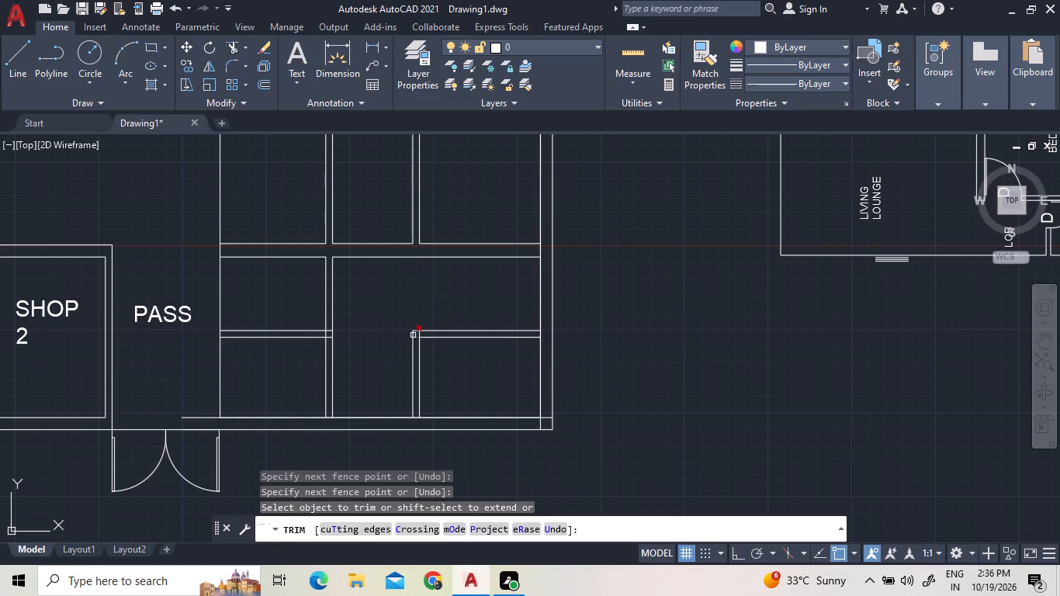
{"action": "left_click", "coordinate": [417, 336]}
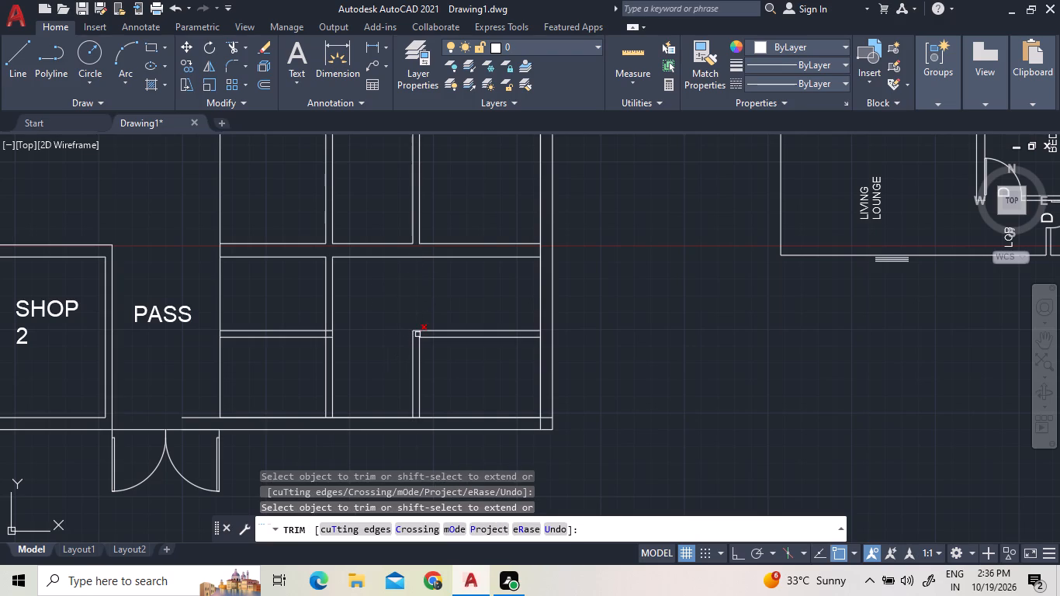
{"action": "left_click", "coordinate": [417, 334]}
{"action": "right_click", "coordinate": [459, 368]}
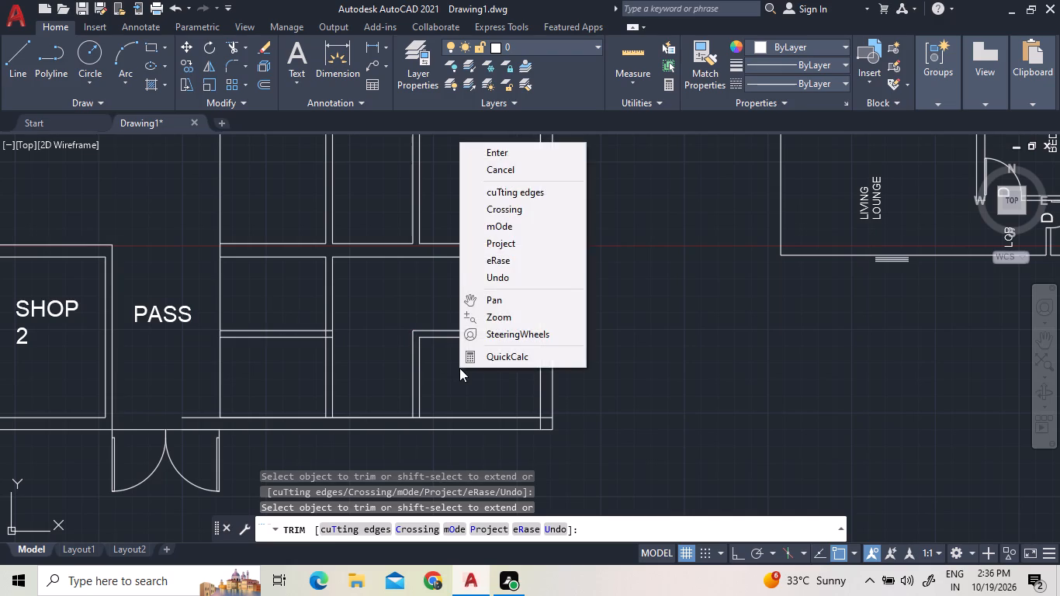
{"action": "left_click", "coordinate": [459, 368]}
{"action": "left_click", "coordinate": [471, 367]}
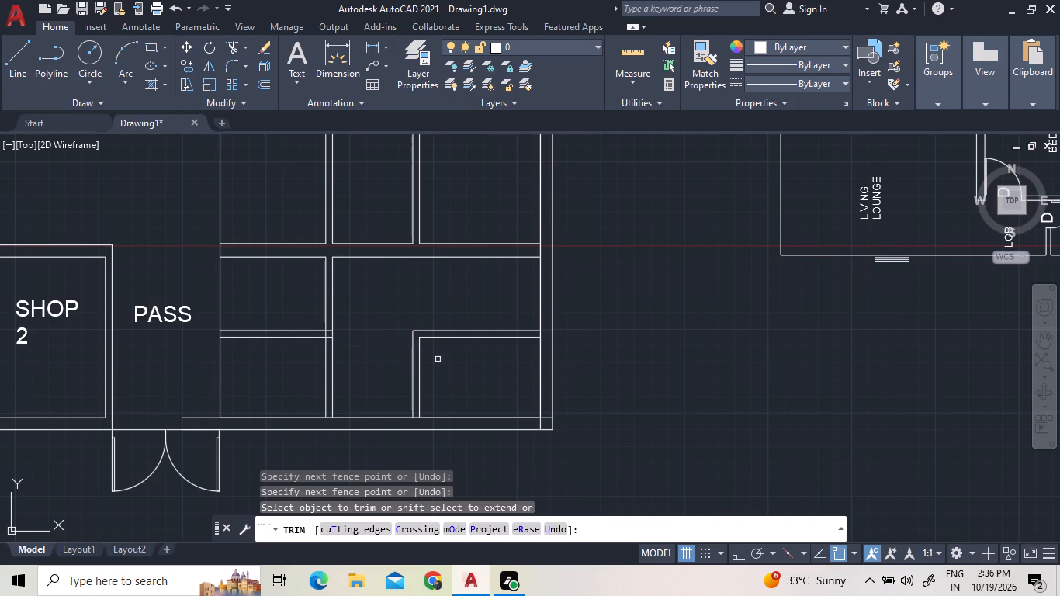
Trim the overlapping lines where the southern cross wall meets the western vertical wall to open the junction.
{"action": "left_click", "coordinate": [328, 332]}
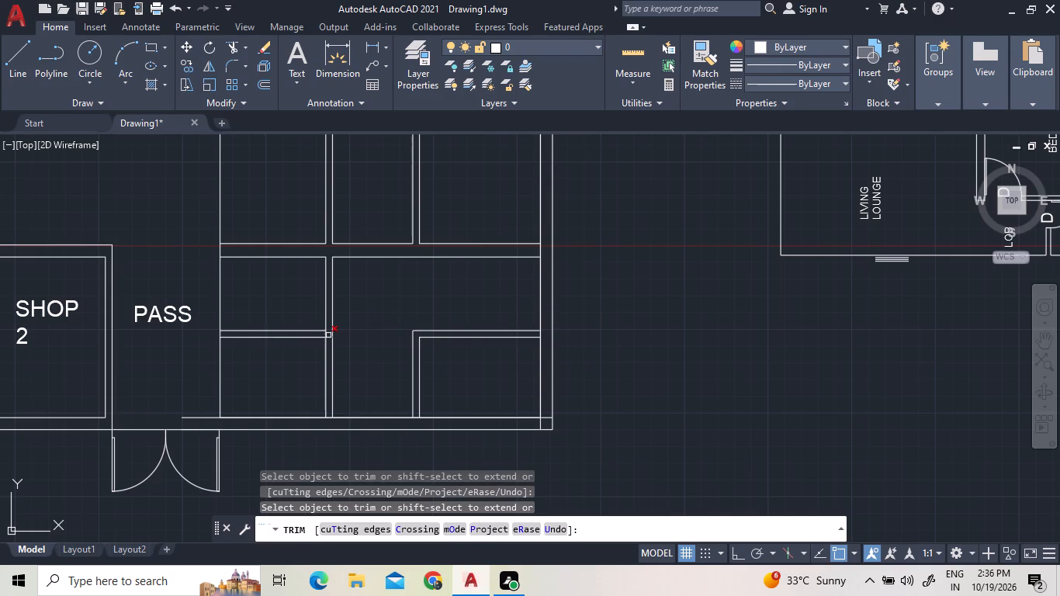
{"action": "left_click", "coordinate": [328, 335]}
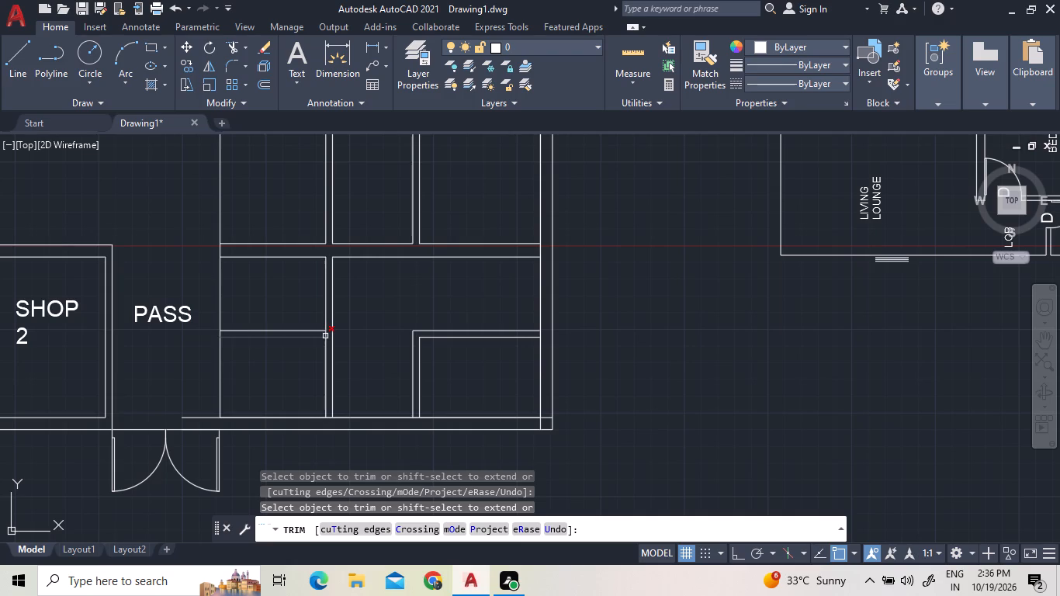
{"action": "left_click", "coordinate": [325, 334]}
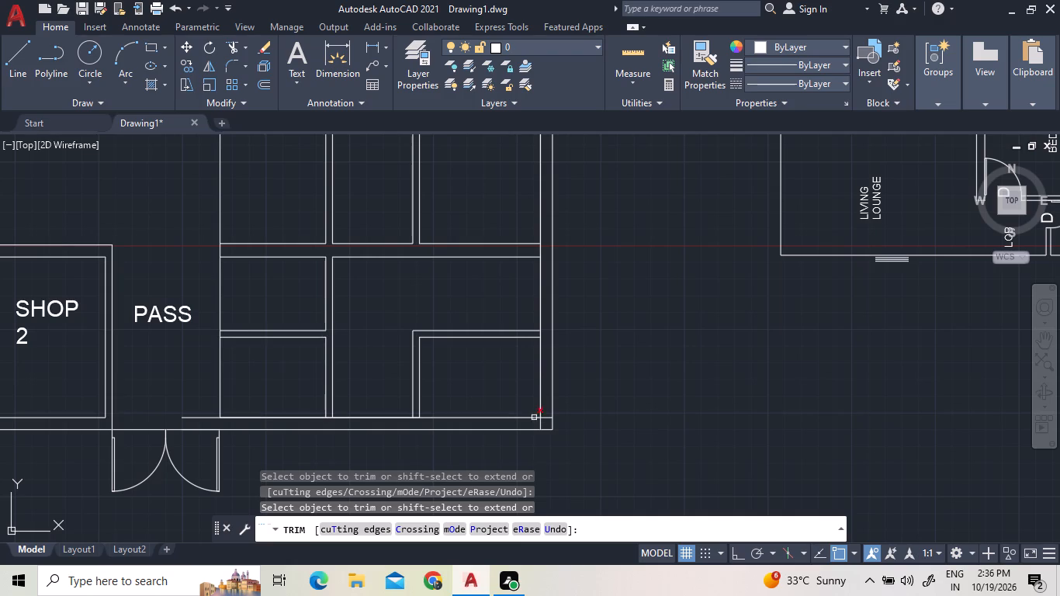
Trim the line overlaps at the southeastern outer corner and the outer wall's inner face where both cross walls meet it.
{"action": "left_click", "coordinate": [539, 422]}
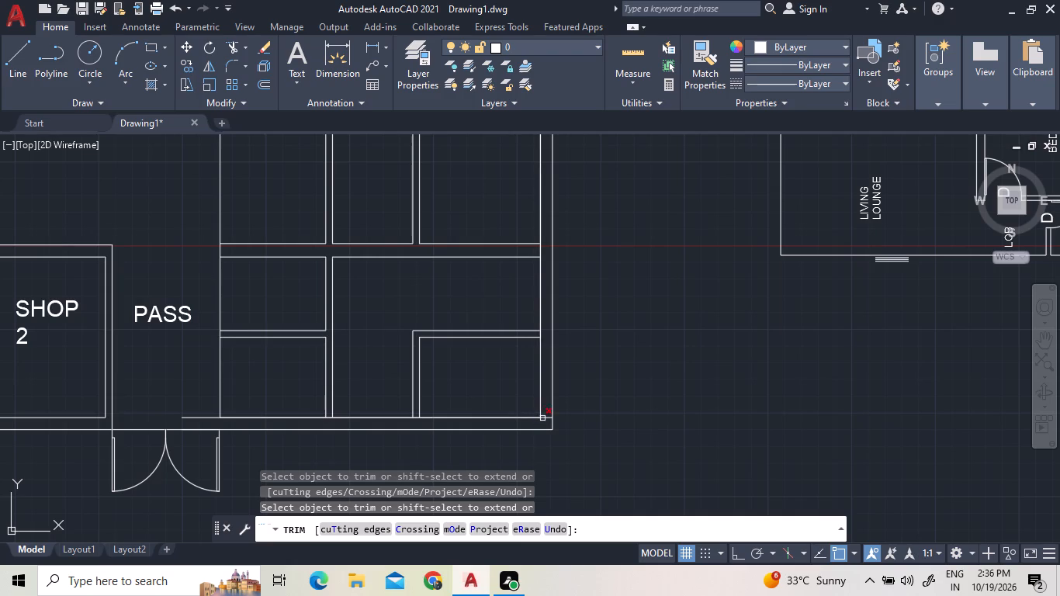
{"action": "left_click", "coordinate": [545, 418]}
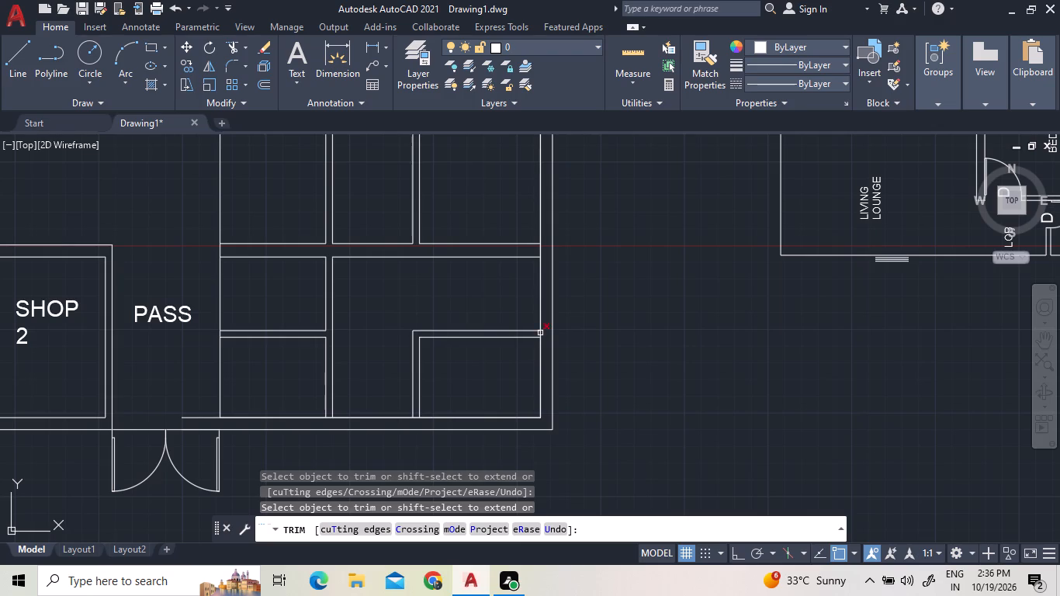
{"action": "left_click", "coordinate": [542, 332]}
{"action": "scroll", "coordinate": [541, 333], "scroll_direction": "up", "scroll_amount": 3}
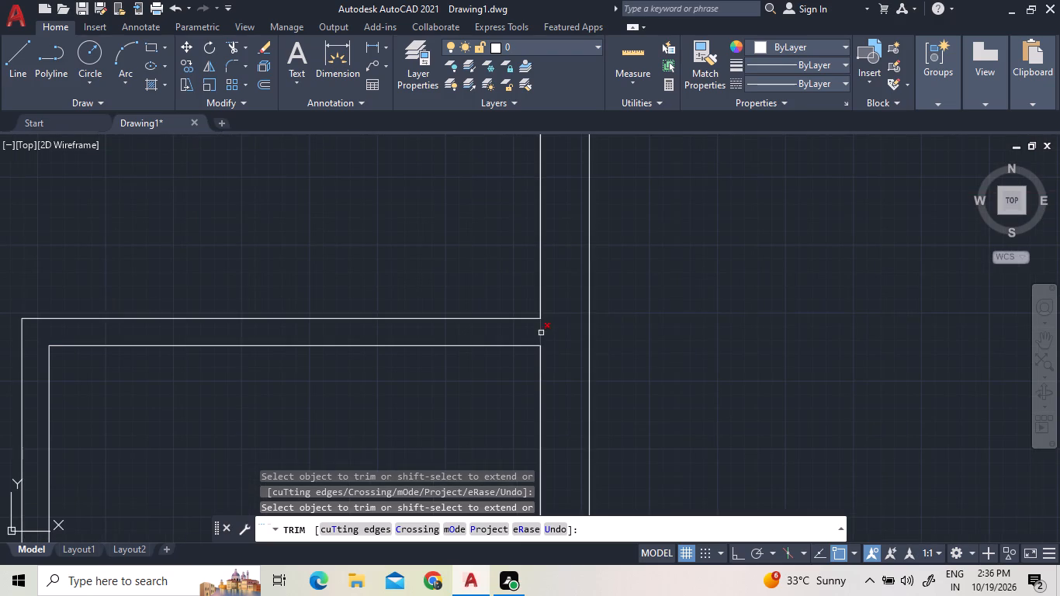
{"action": "left_click", "coordinate": [541, 333]}
{"action": "scroll", "coordinate": [539, 340], "scroll_direction": "down", "scroll_amount": 3}
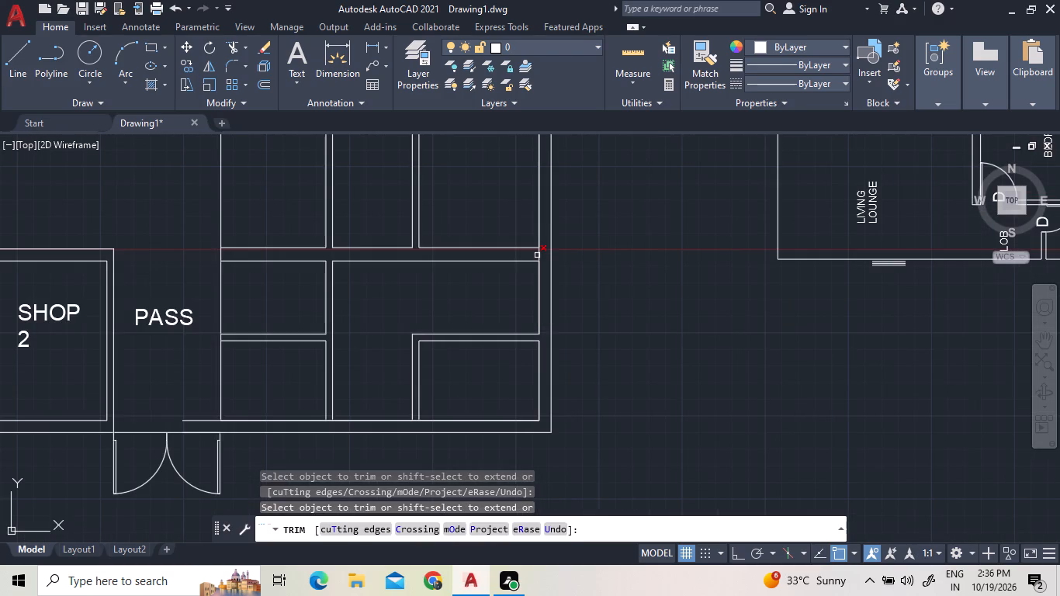
{"action": "left_click", "coordinate": [537, 255]}
{"action": "left_click", "coordinate": [546, 258]}
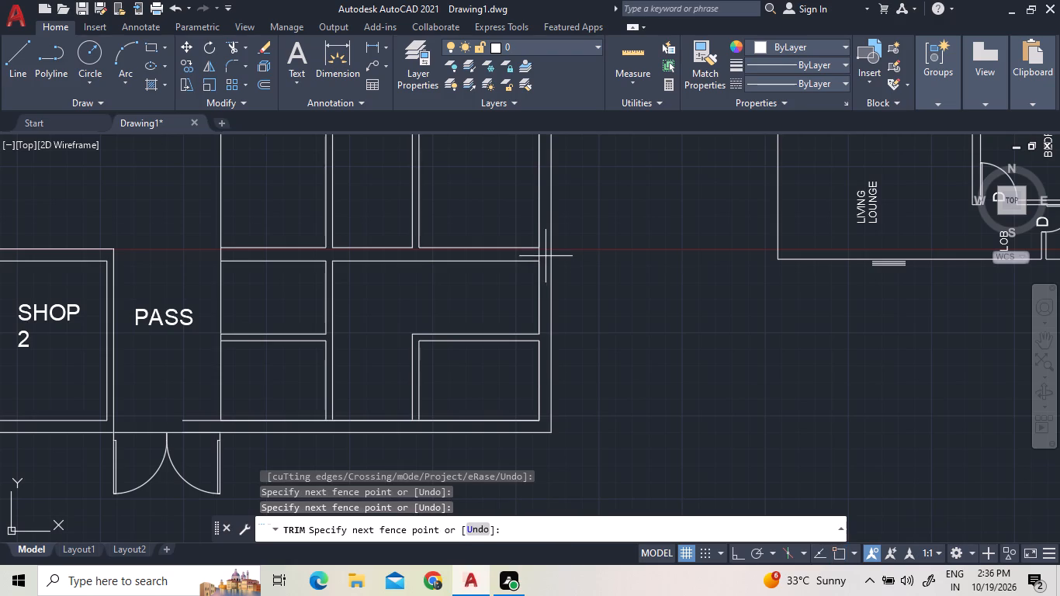
{"action": "left_click", "coordinate": [532, 255]}
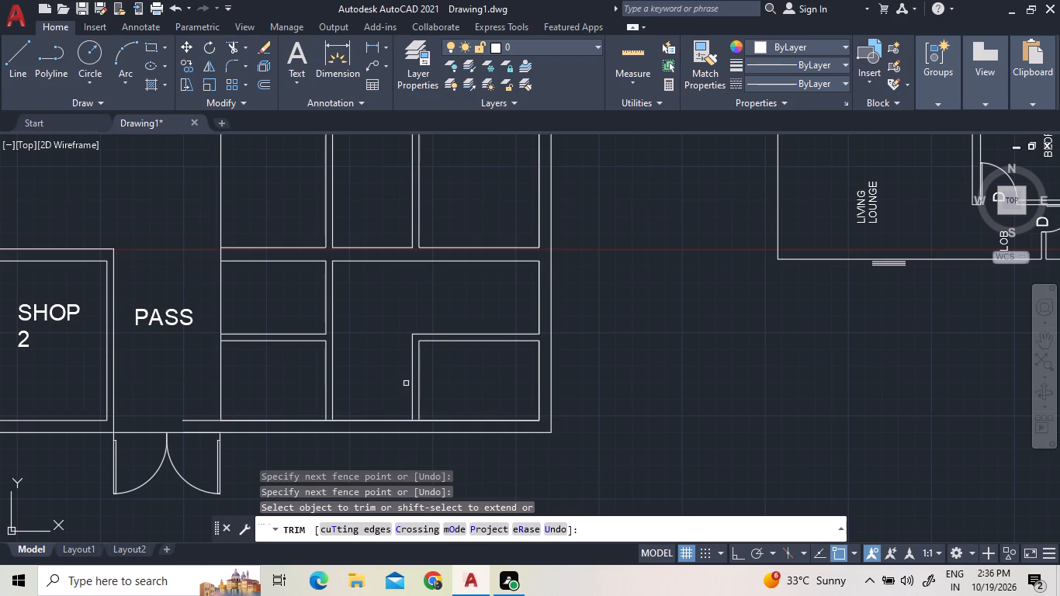
Trim the southern inner line's stray end in the passage and its pieces between the paired lines of both vertical walls.
{"action": "left_click", "coordinate": [203, 421]}
{"action": "left_click", "coordinate": [328, 422]}
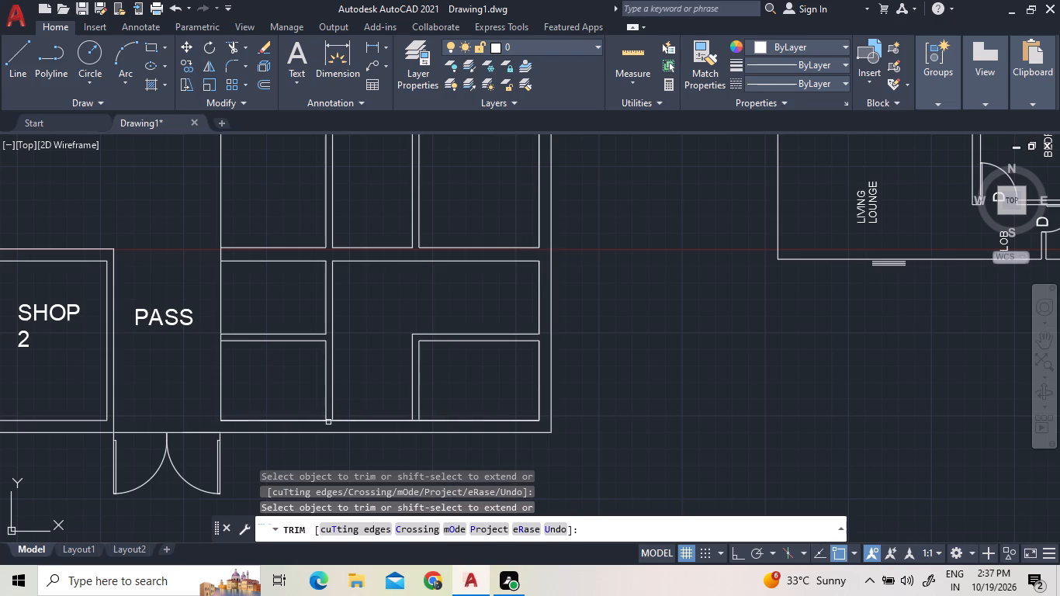
{"action": "left_click", "coordinate": [329, 419]}
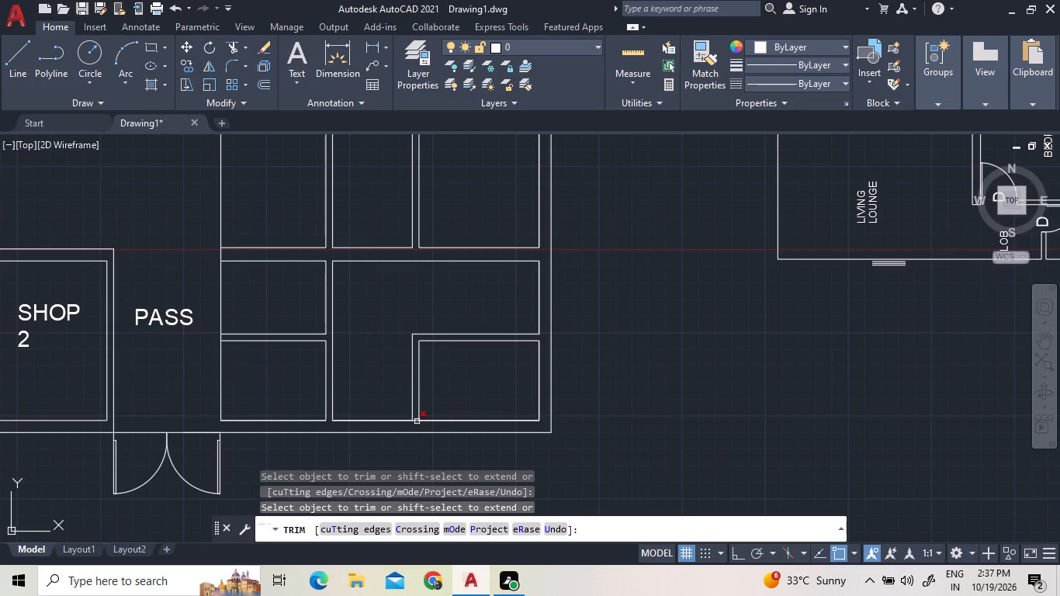
{"action": "left_click", "coordinate": [415, 422]}
{"action": "left_click", "coordinate": [416, 420]}
{"action": "right_click", "coordinate": [404, 336]}
{"action": "left_click", "coordinate": [441, 345]}
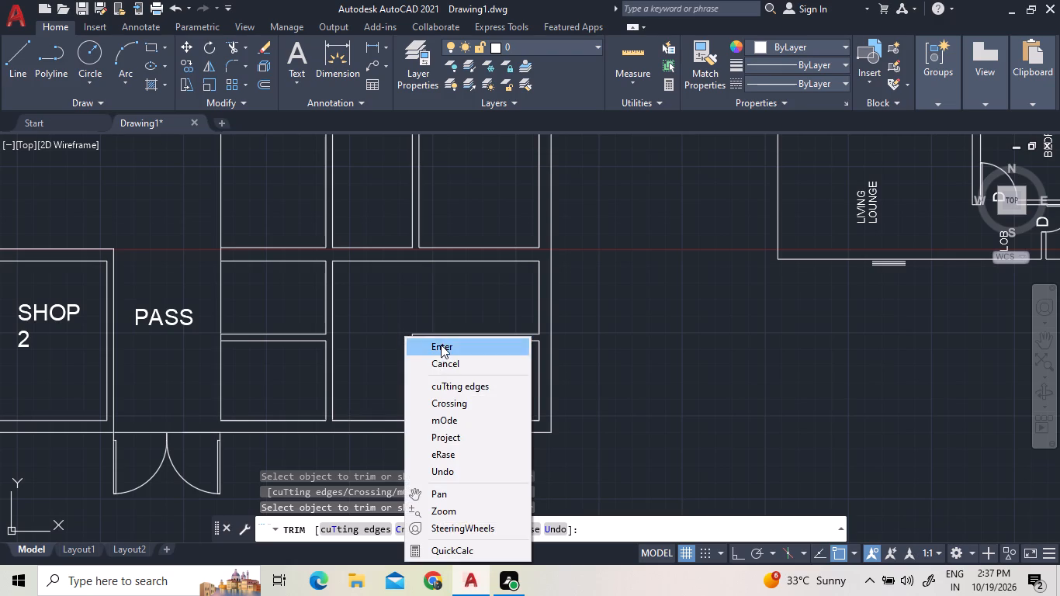
Move the short vertical wall pair west of the southeastern room 1'6" toward the east.
{"action": "left_click", "coordinate": [454, 369]}
{"action": "left_click", "coordinate": [393, 345]}
{"action": "right_click", "coordinate": [393, 345]}
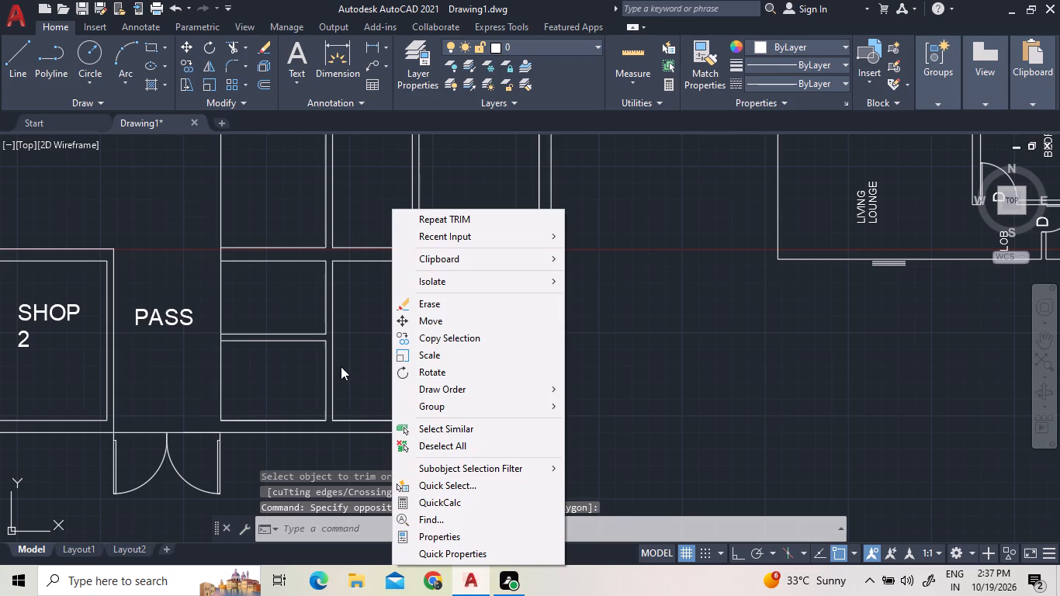
{"action": "left_click", "coordinate": [435, 314]}
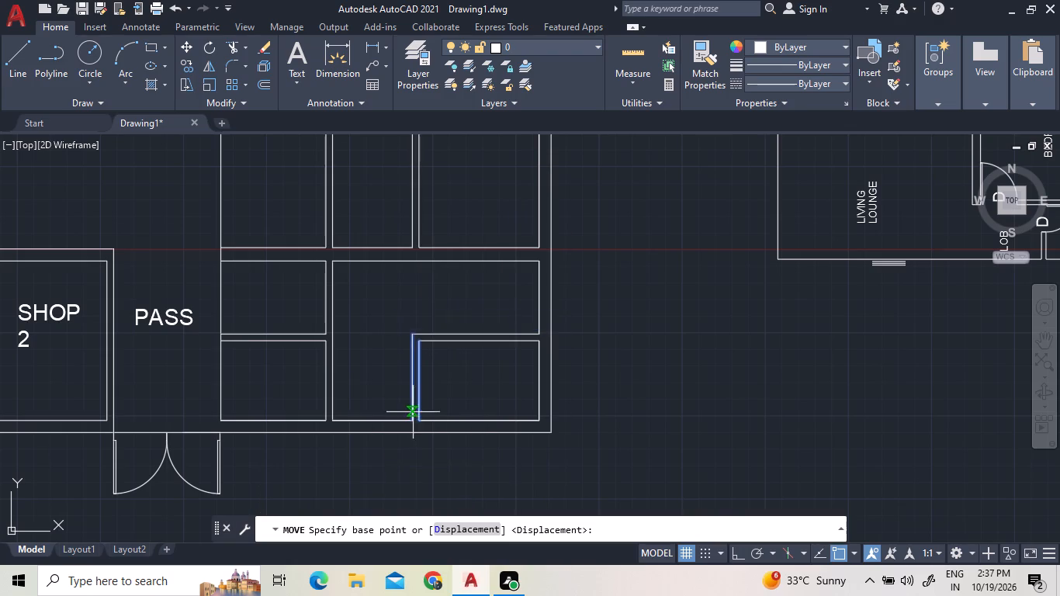
{"action": "scroll", "coordinate": [413, 426], "scroll_direction": "up", "scroll_amount": 3}
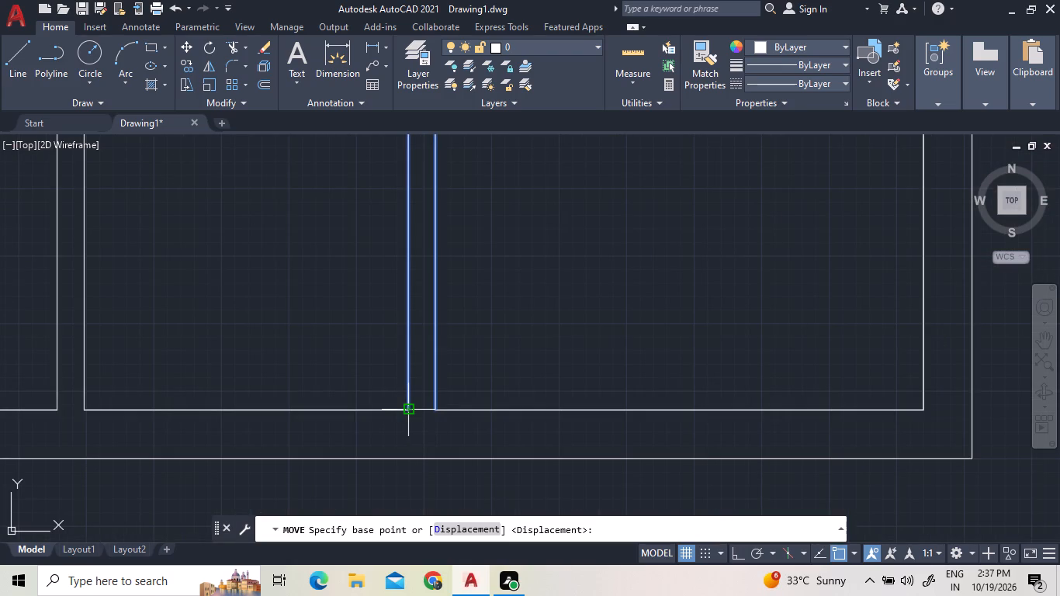
{"action": "left_click", "coordinate": [407, 407]}
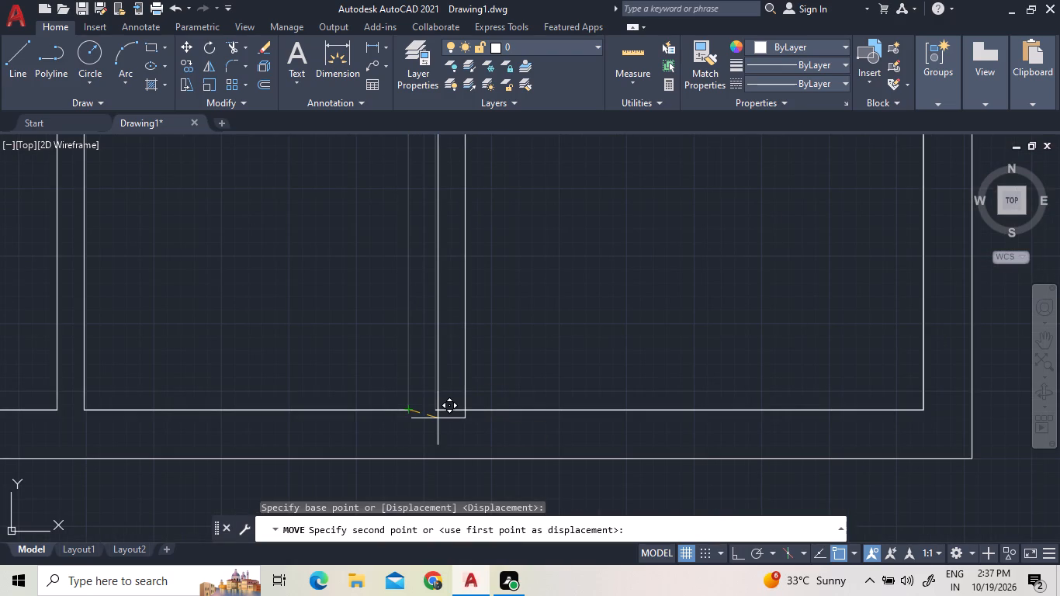
{"action": "type", "text": "1'"}
{"action": "type", "text": "6\""}
{"action": "key", "text": "Return"}
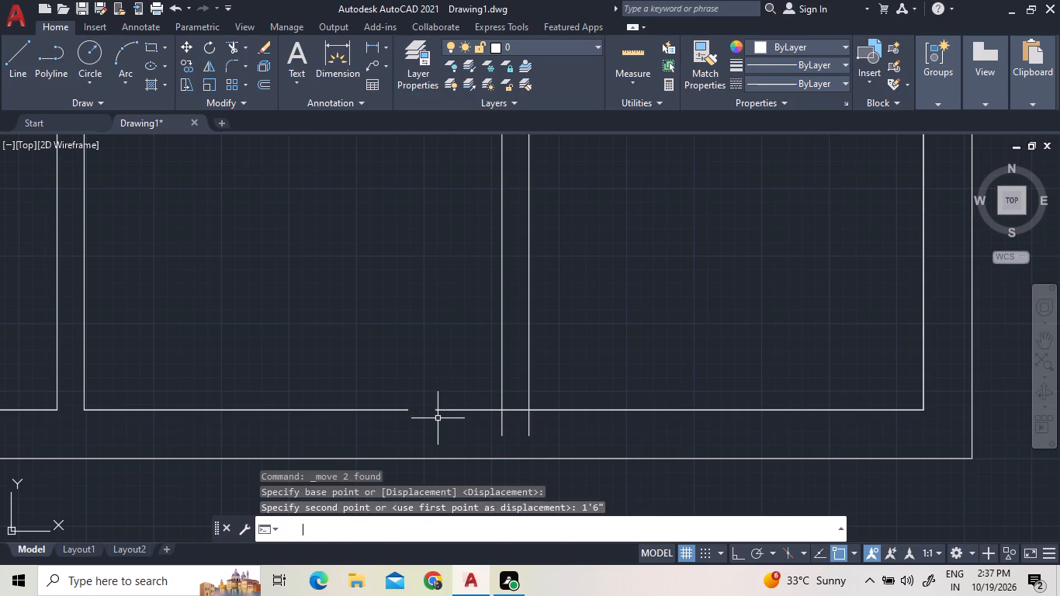
Move the same wall pair north so its western line meets the northern face of the southern cross wall.
{"action": "scroll", "coordinate": [651, 273], "scroll_direction": "down", "scroll_amount": 2}
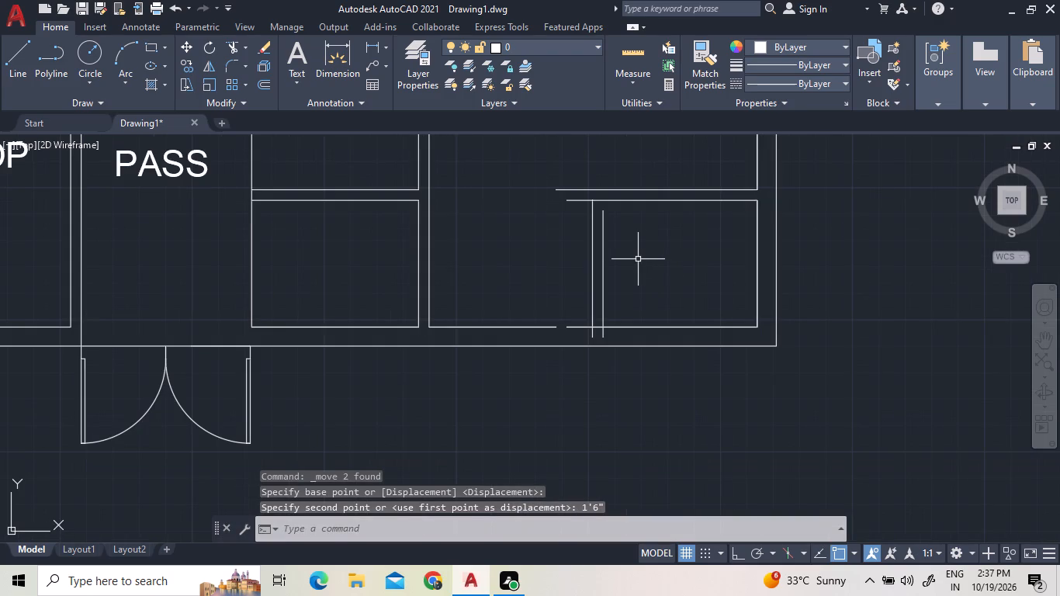
{"action": "left_click", "coordinate": [637, 259]}
{"action": "left_click", "coordinate": [559, 227]}
{"action": "right_click", "coordinate": [559, 227]}
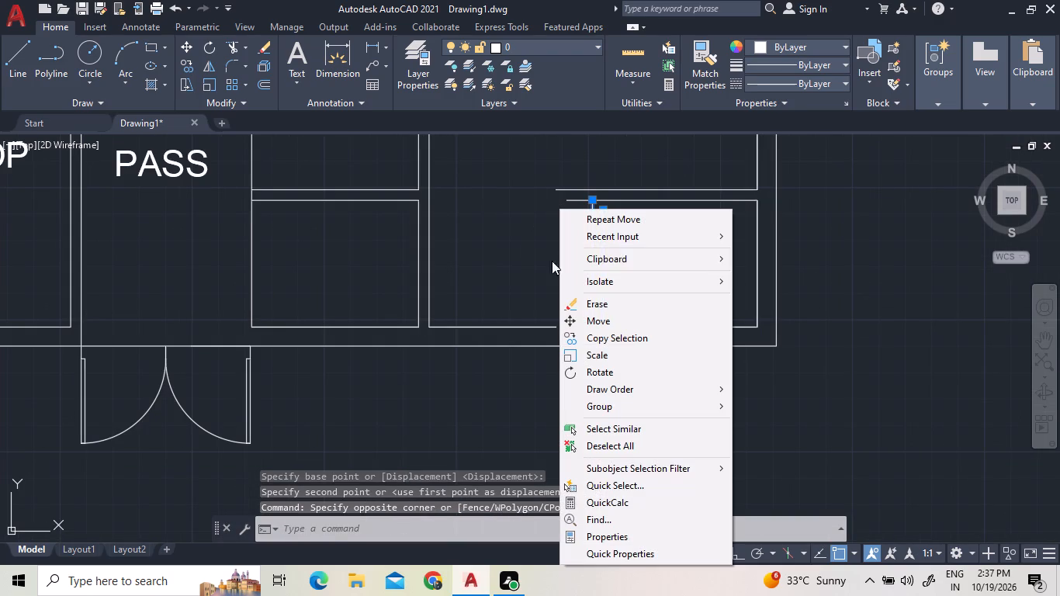
{"action": "left_click", "coordinate": [602, 321]}
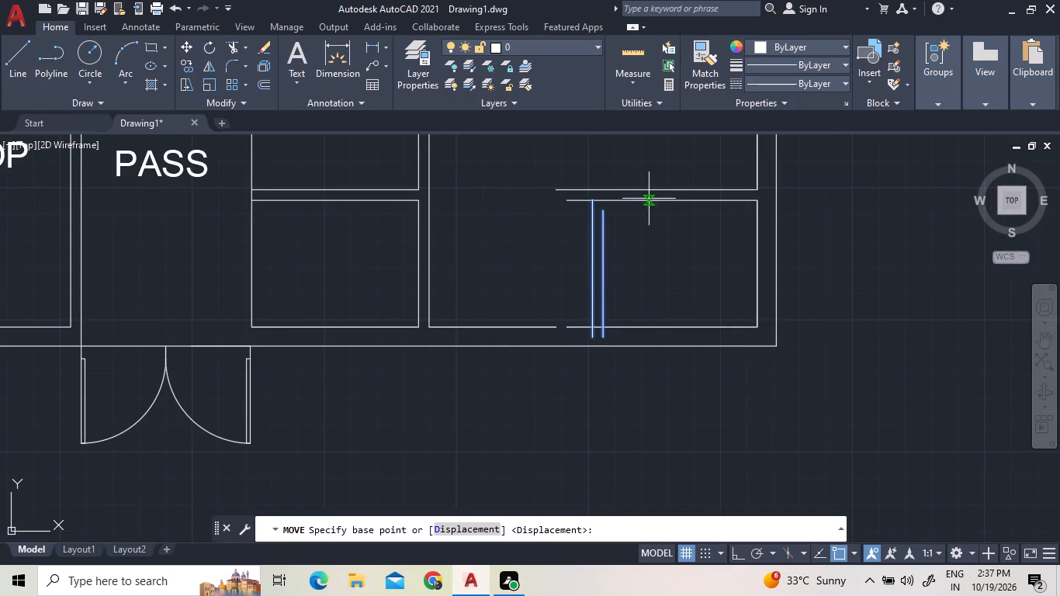
{"action": "scroll", "coordinate": [627, 189], "scroll_direction": "up", "scroll_amount": 2}
{"action": "left_click", "coordinate": [538, 219]}
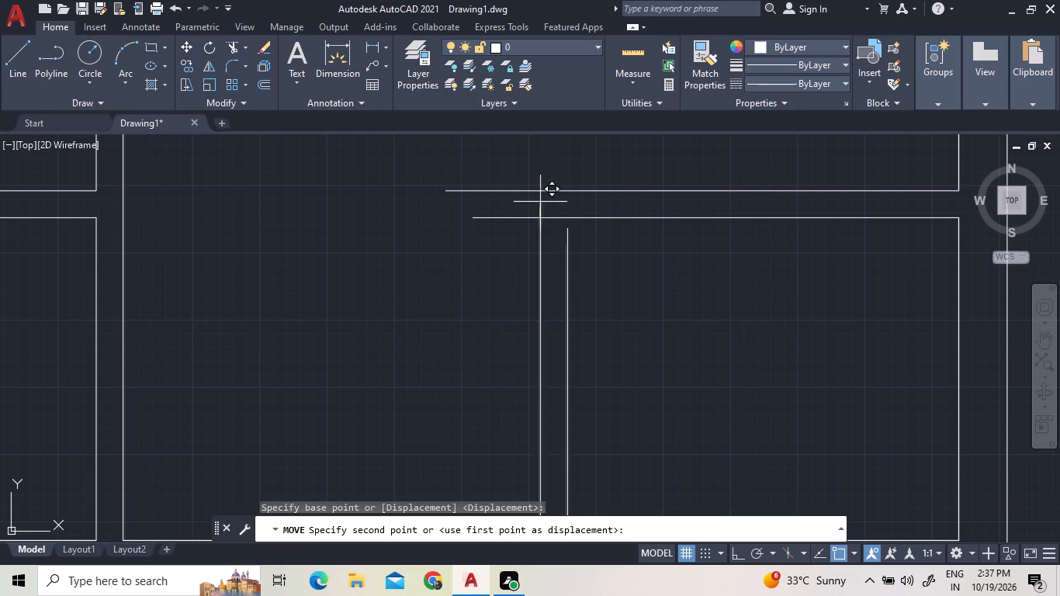
{"action": "left_click", "coordinate": [537, 187]}
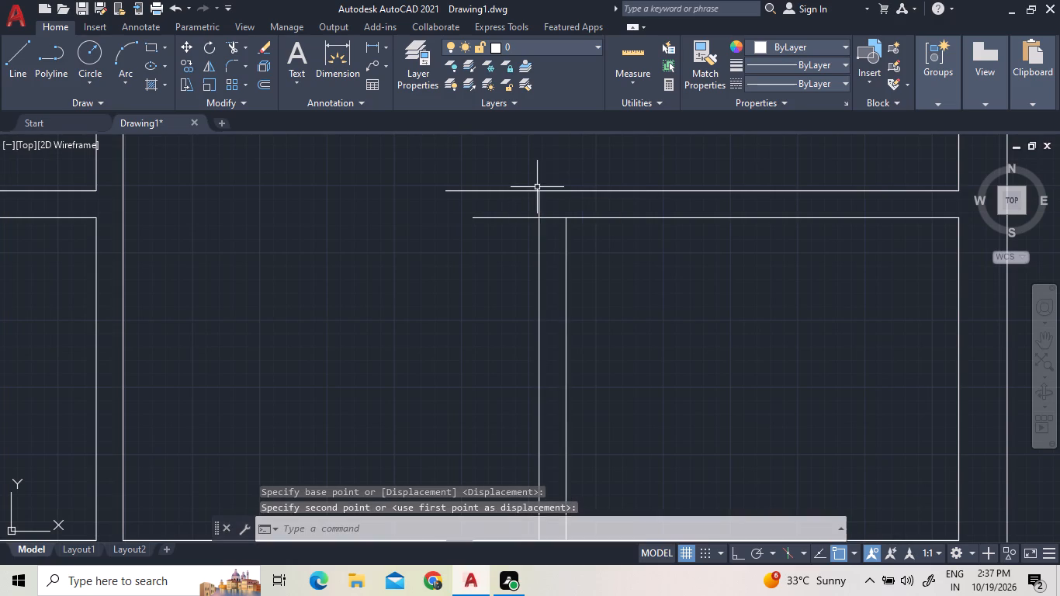
Join the two collinear pieces of the southern outer wall's inner line below the rooms east of the passage.
{"action": "scroll", "coordinate": [537, 187], "scroll_direction": "down", "scroll_amount": 2}
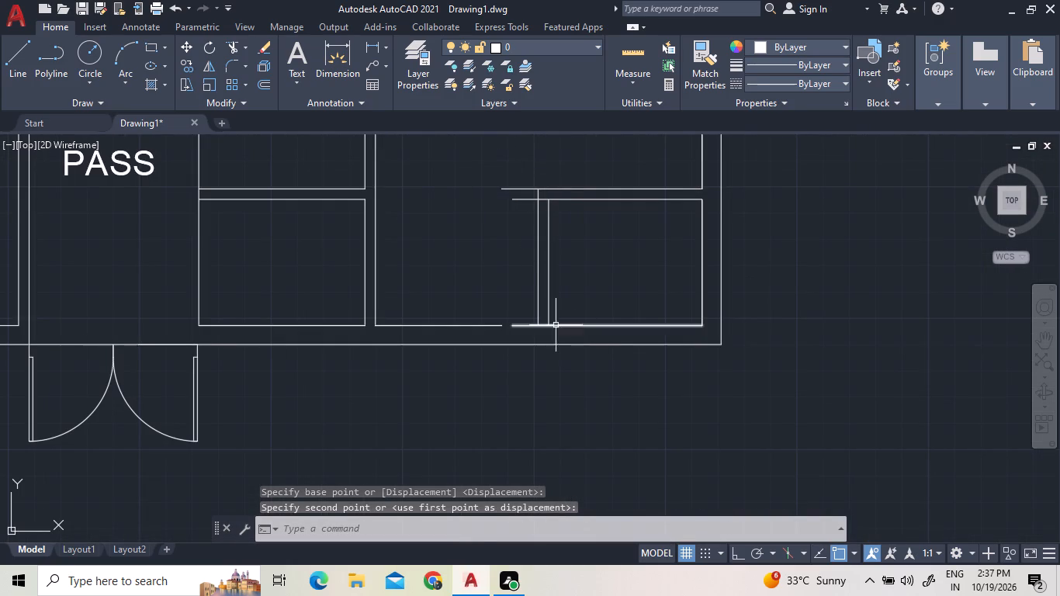
{"action": "left_click", "coordinate": [520, 327]}
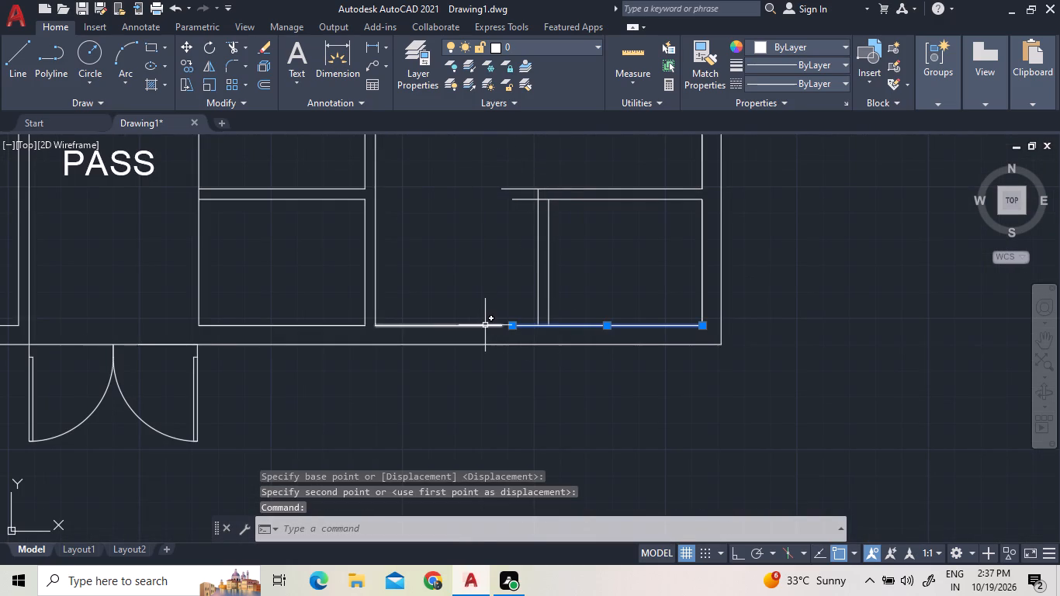
{"action": "left_click", "coordinate": [485, 326]}
{"action": "key", "text": "j"}
{"action": "key", "text": "space"}
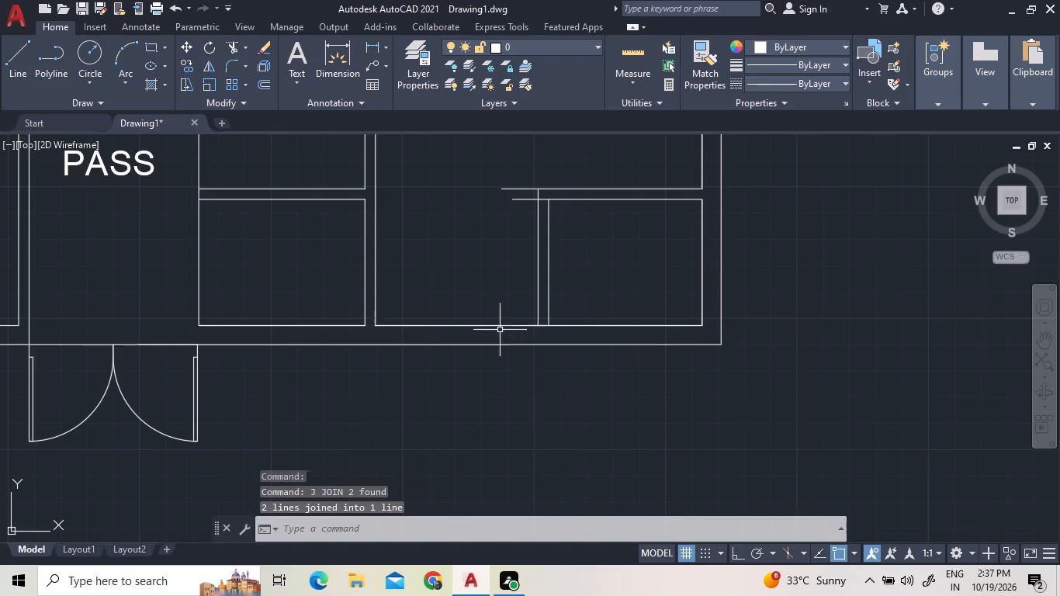
Trim the cross wall's two stubs west of the southeastern room's vertical wall and the line piece between that wall's faces.
{"action": "key", "text": "t"}
{"action": "key", "text": "r"}
{"action": "key", "text": "space"}
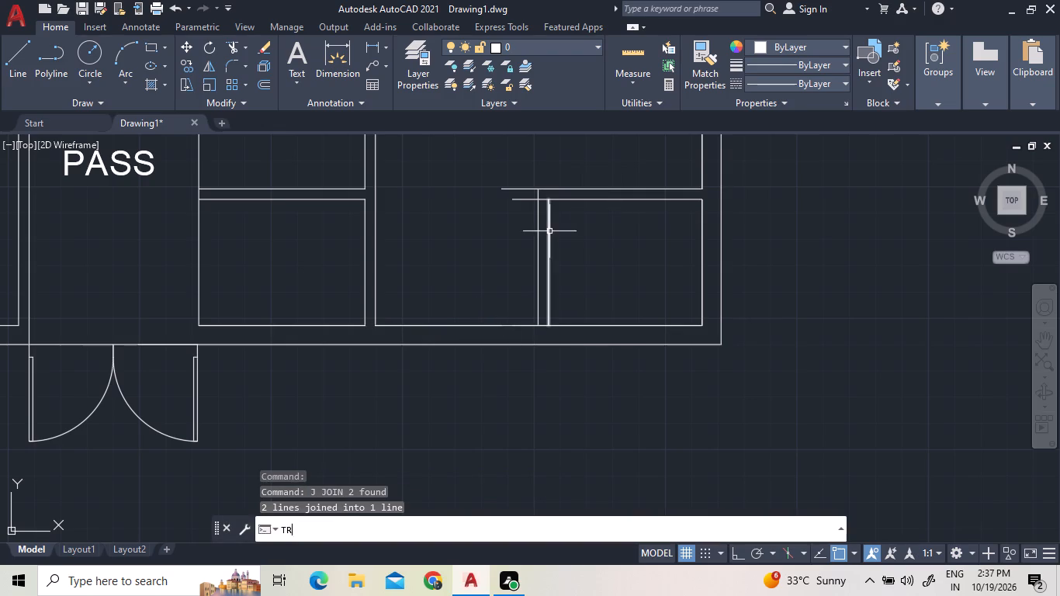
{"action": "key", "text": "space"}
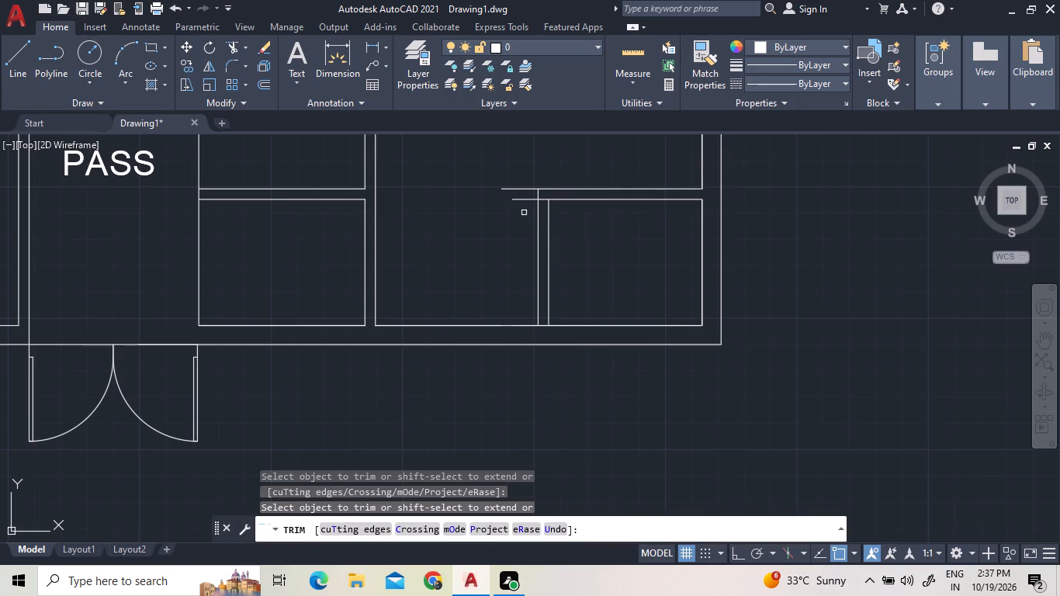
{"action": "left_click_drag", "start_coordinate": [524, 213], "coordinate": [523, 200]}
{"action": "left_click", "coordinate": [523, 167]}
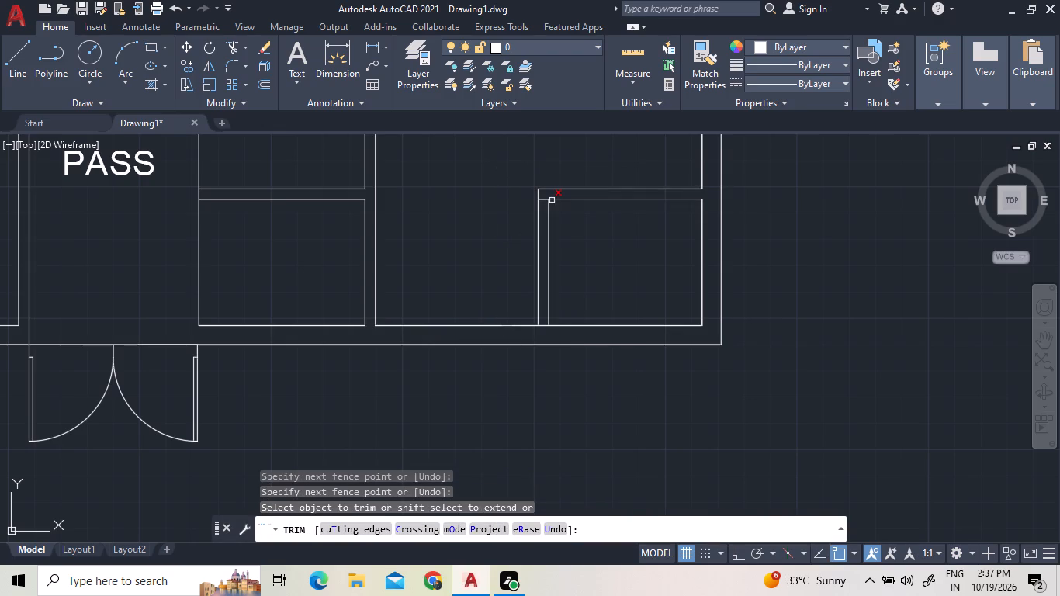
{"action": "left_click", "coordinate": [546, 201]}
{"action": "right_click", "coordinate": [596, 258]}
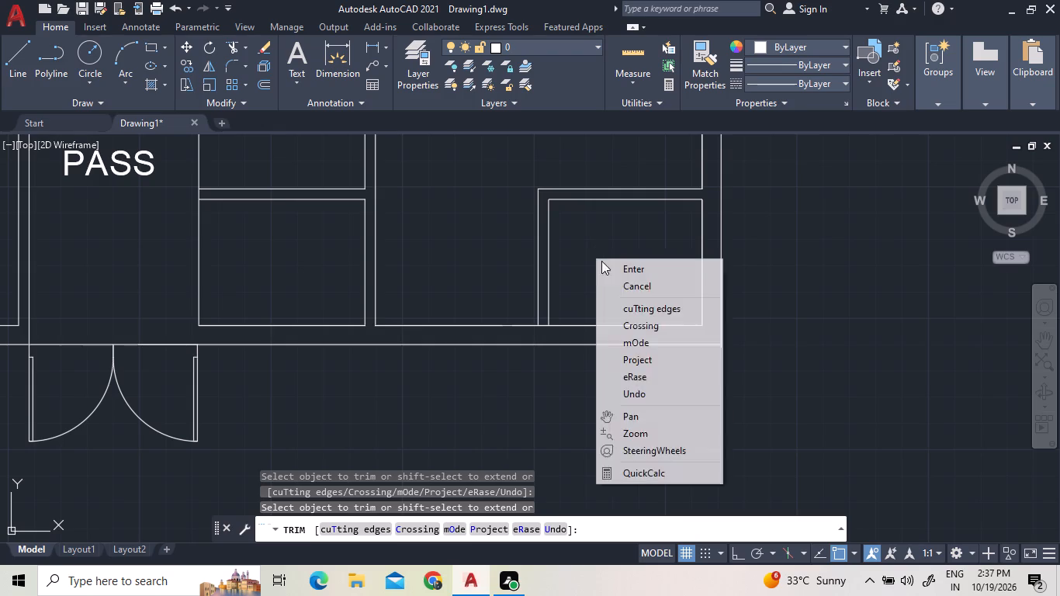
{"action": "left_click", "coordinate": [610, 262]}
Copy the eastern unit's BEDROOM, TOILET and LOB labels, together with the SHOP 2 label, south toward the rooms east of the passage.
{"action": "scroll", "coordinate": [608, 299], "scroll_direction": "down", "scroll_amount": 4}
{"action": "scroll", "coordinate": [520, 177], "scroll_direction": "up", "scroll_amount": 1}
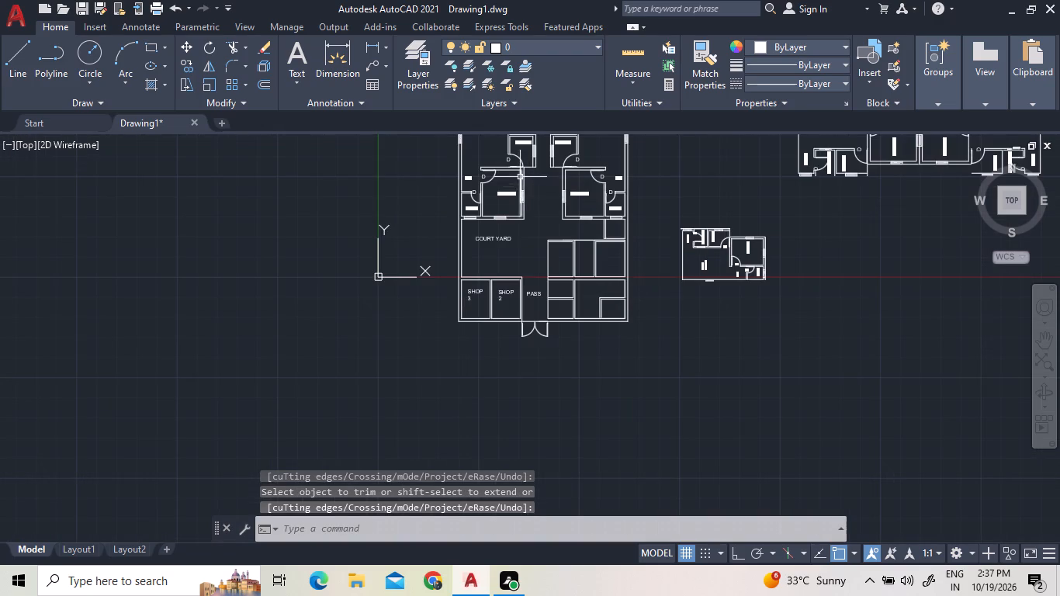
{"action": "scroll", "coordinate": [520, 177], "scroll_direction": "up", "scroll_amount": 2}
{"action": "left_click", "coordinate": [477, 252]}
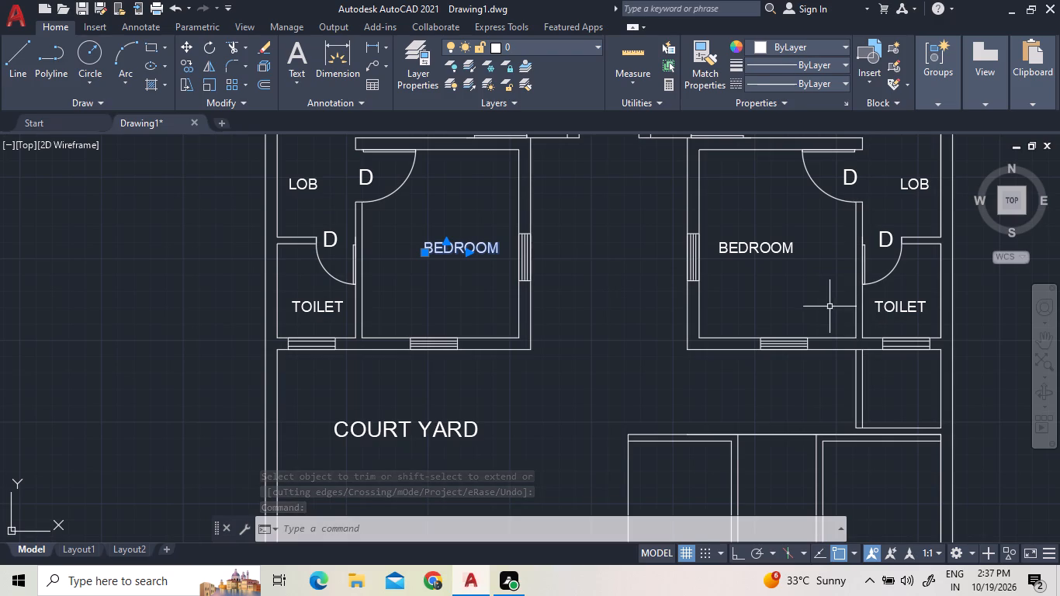
{"action": "key", "text": "Escape"}
{"action": "left_click", "coordinate": [909, 302]}
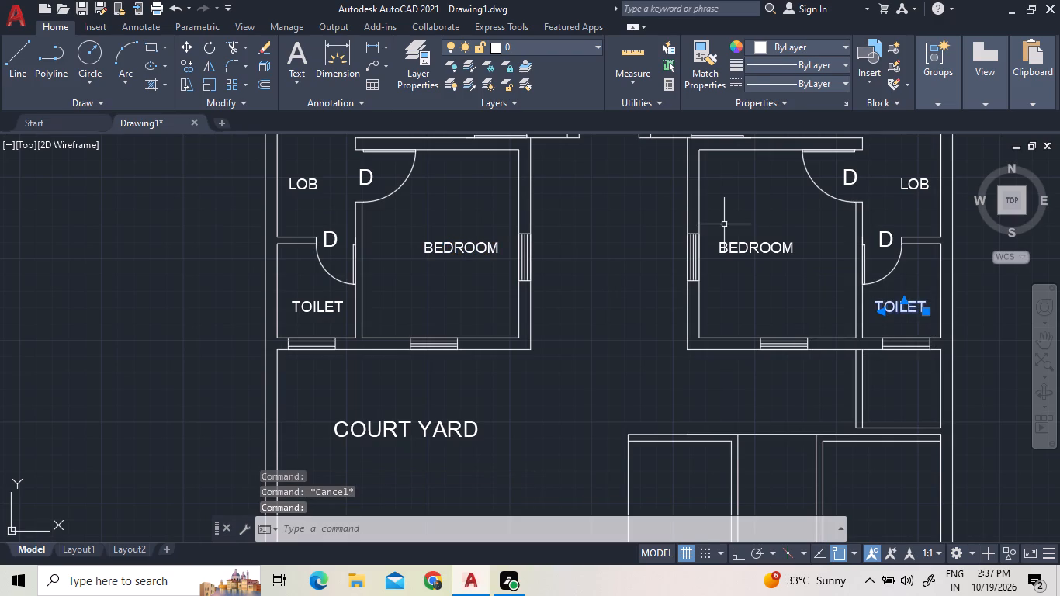
{"action": "left_click", "coordinate": [739, 246]}
{"action": "left_click", "coordinate": [924, 185]}
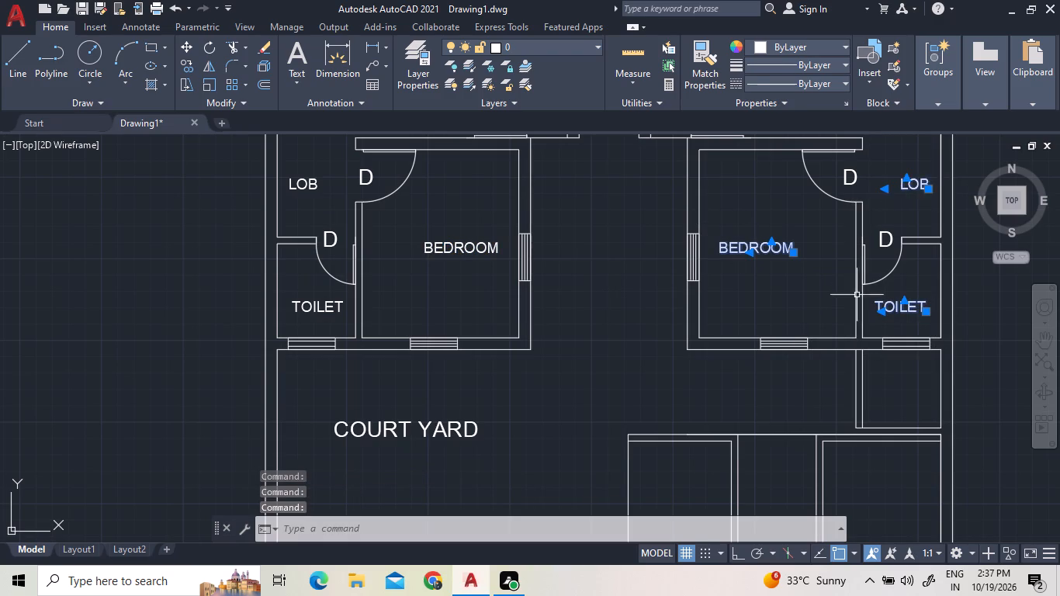
{"action": "scroll", "coordinate": [854, 314], "scroll_direction": "down", "scroll_amount": 2}
{"action": "scroll", "coordinate": [837, 215], "scroll_direction": "up", "scroll_amount": 1}
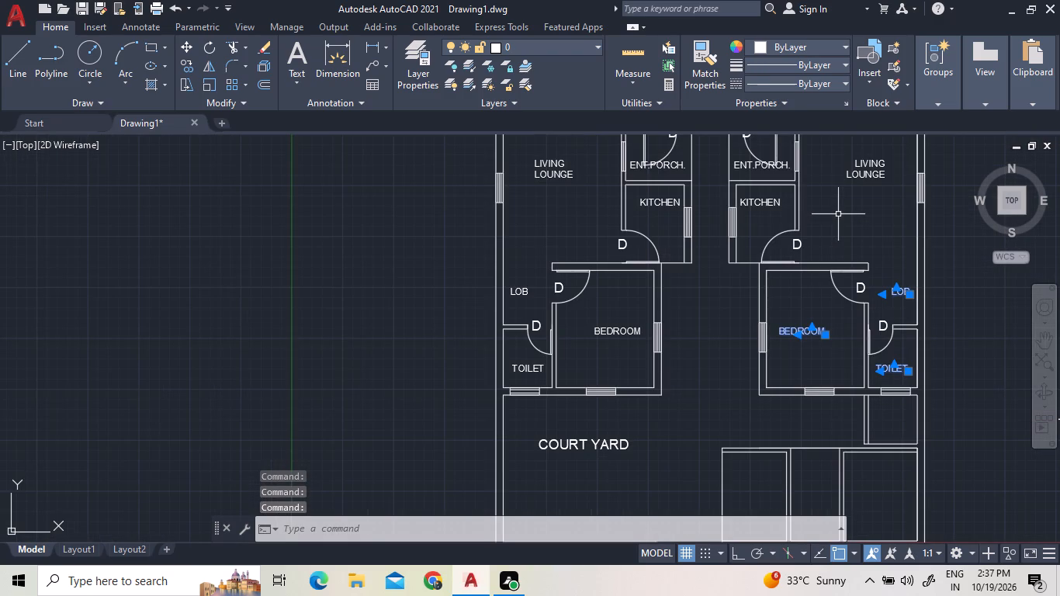
{"action": "scroll", "coordinate": [838, 214], "scroll_direction": "down", "scroll_amount": 3}
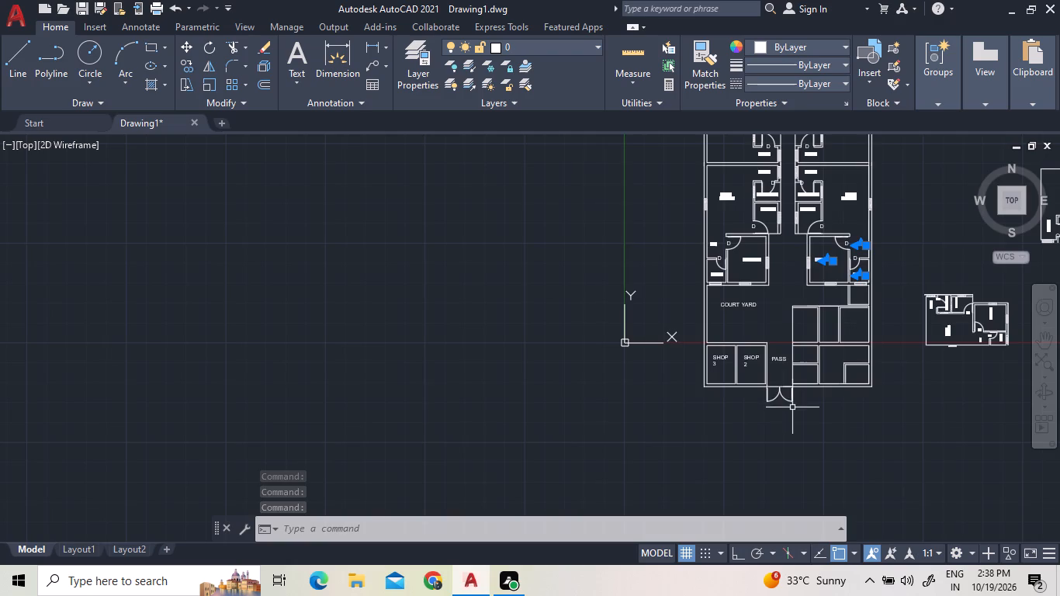
{"action": "scroll", "coordinate": [788, 408], "scroll_direction": "up", "scroll_amount": 2}
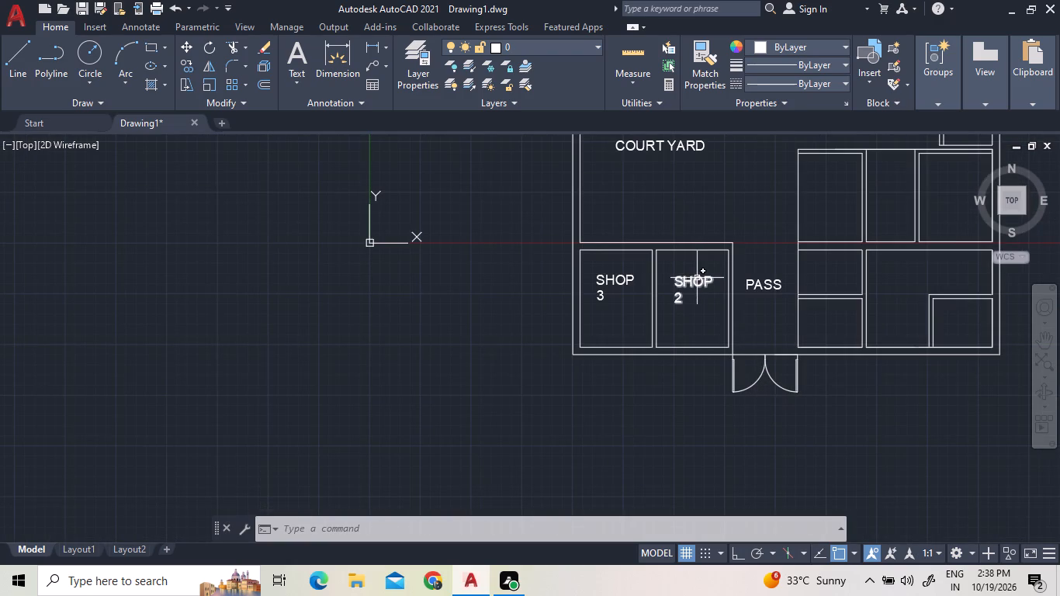
{"action": "left_click", "coordinate": [697, 278]}
{"action": "right_click", "coordinate": [698, 278]}
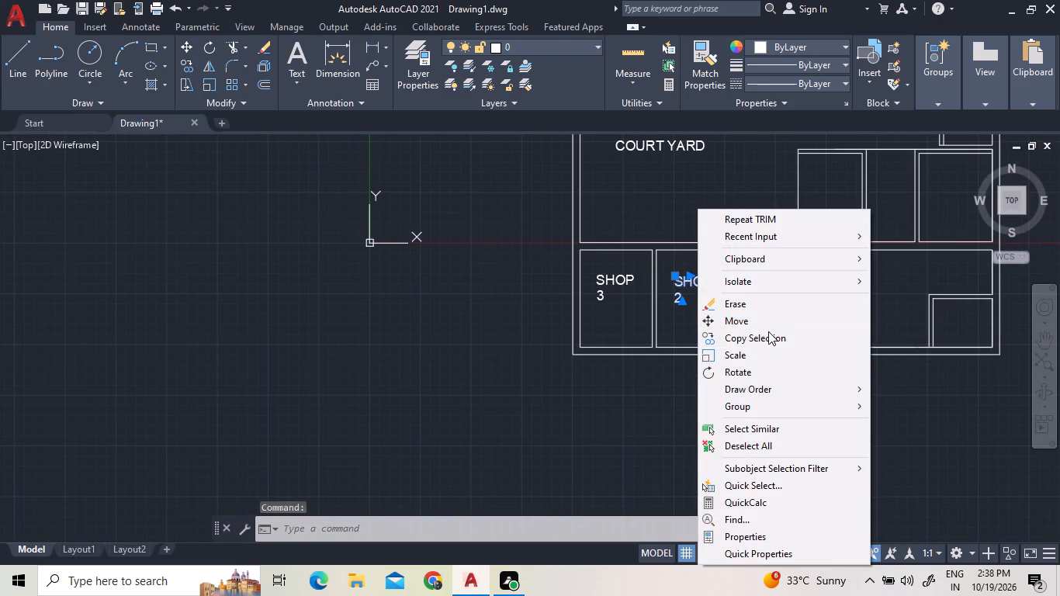
{"action": "left_click", "coordinate": [768, 331]}
{"action": "scroll", "coordinate": [759, 321], "scroll_direction": "down", "scroll_amount": 2}
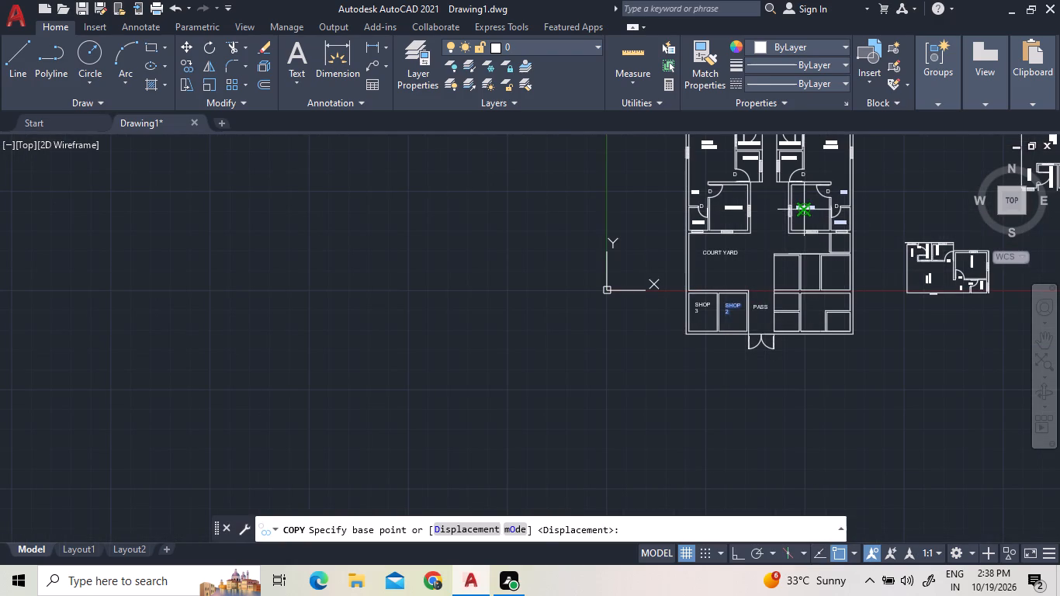
{"action": "left_click", "coordinate": [805, 213]}
{"action": "scroll", "coordinate": [799, 320], "scroll_direction": "up", "scroll_amount": 3}
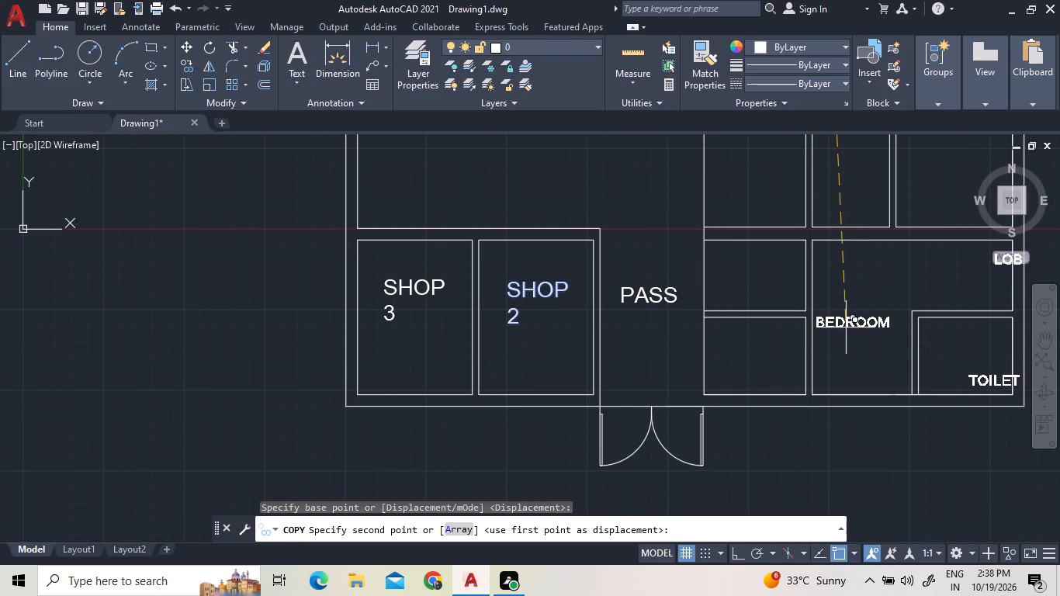
{"action": "left_click", "coordinate": [794, 328]}
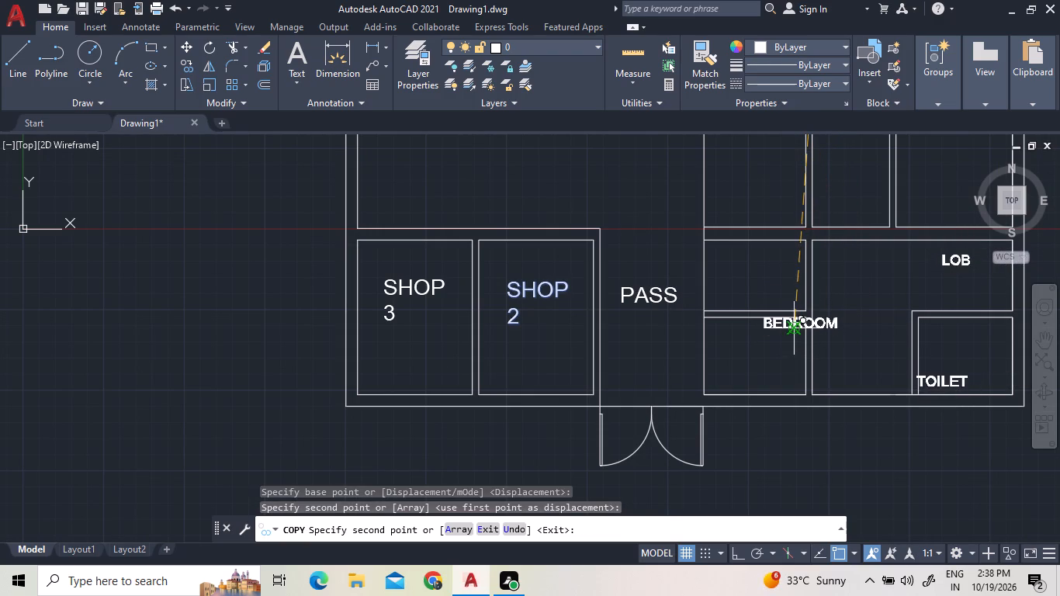
{"action": "key", "text": "Escape"}
Erase the stray SHOP 2 label copy south of the plan.
{"action": "scroll", "coordinate": [745, 266], "scroll_direction": "down", "scroll_amount": 3}
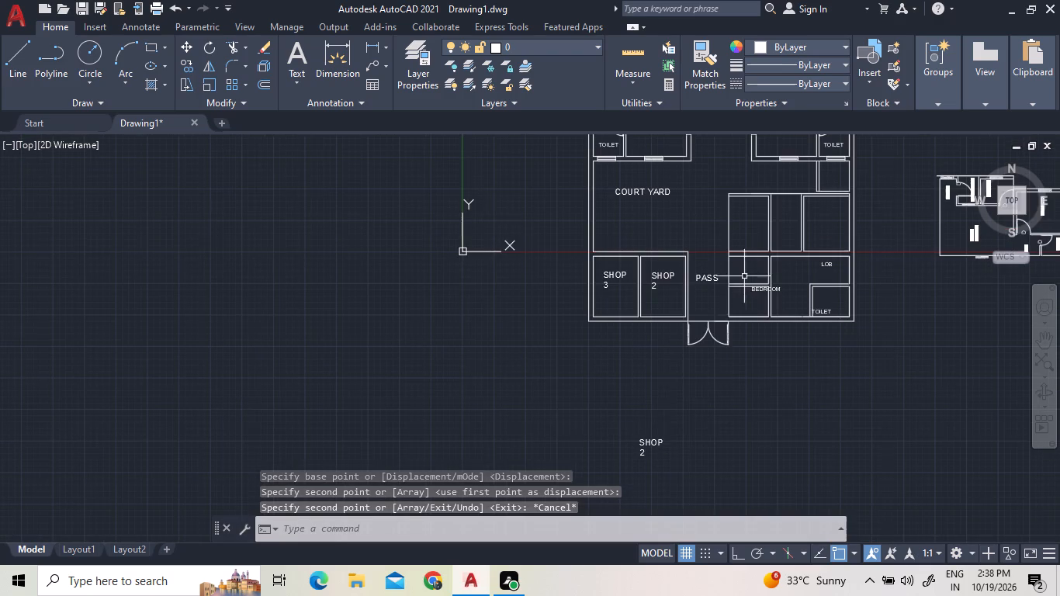
{"action": "left_click", "coordinate": [660, 466]}
{"action": "left_click", "coordinate": [627, 417]}
{"action": "key", "text": "Delete"}
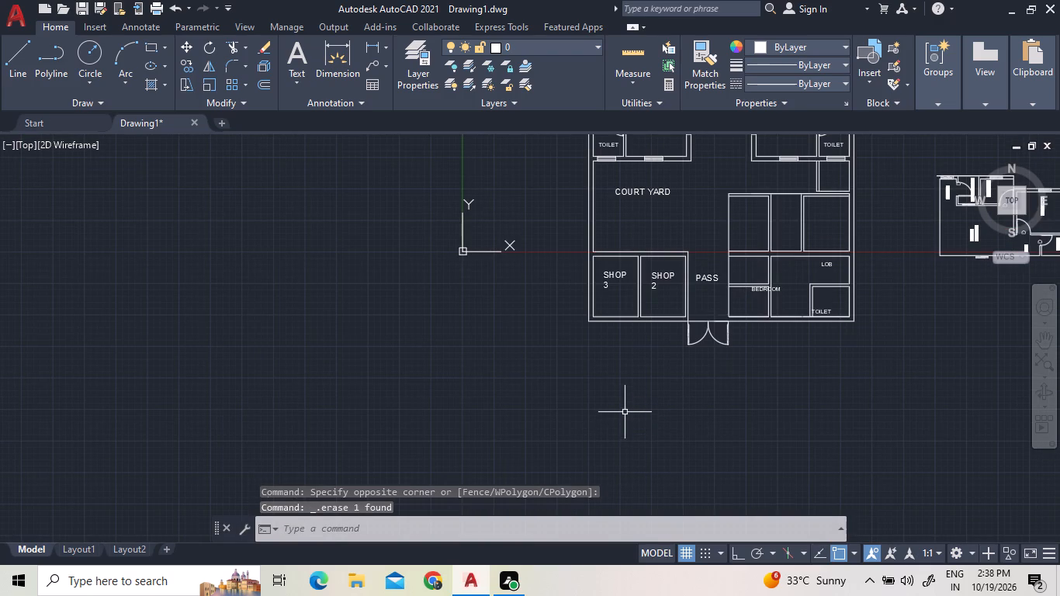
Move the copied BEDROOM label northeast into the large room west of the toilet.
{"action": "scroll", "coordinate": [838, 277], "scroll_direction": "up", "scroll_amount": 3}
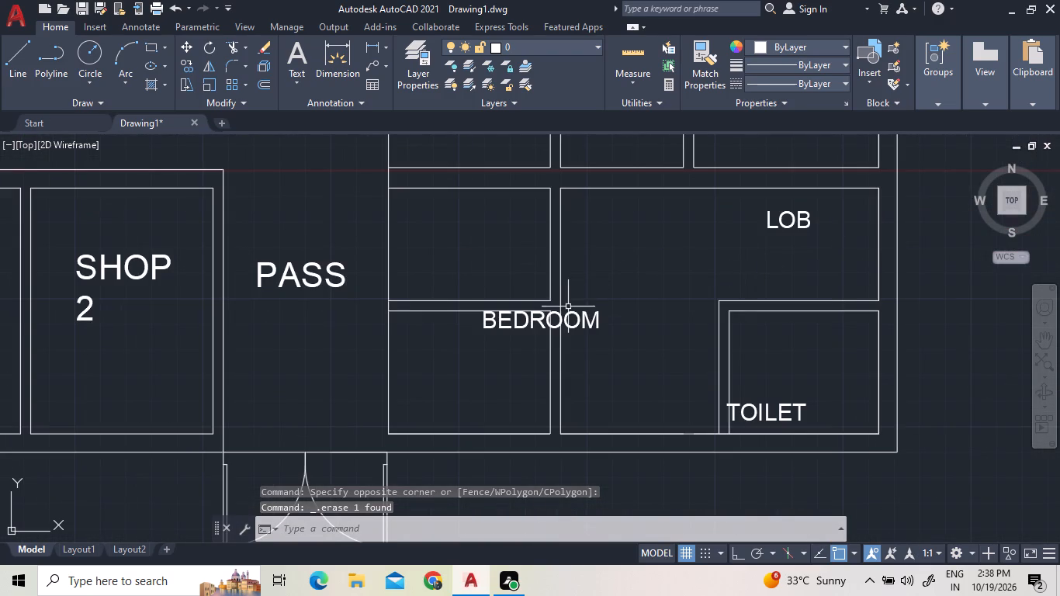
{"action": "left_click", "coordinate": [568, 324]}
{"action": "right_click", "coordinate": [600, 296]}
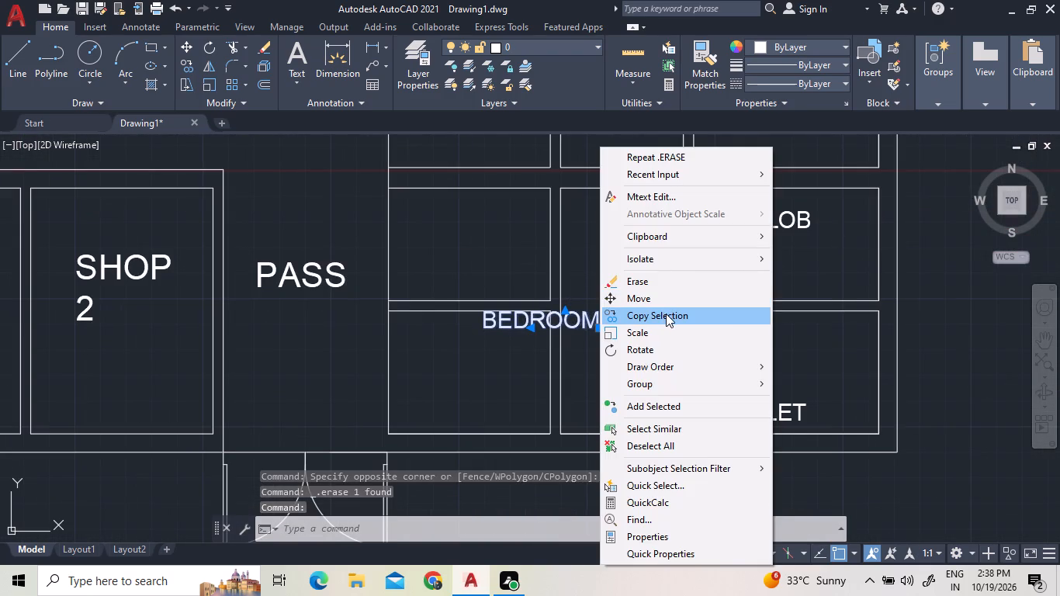
{"action": "left_click", "coordinate": [663, 296]}
{"action": "left_click", "coordinate": [638, 313]}
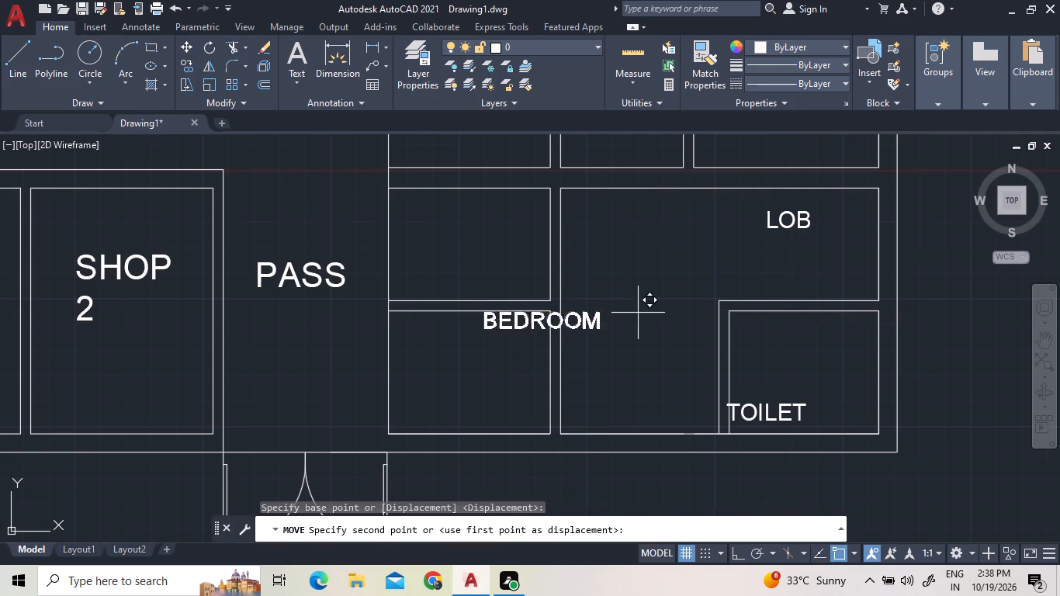
{"action": "left_click", "coordinate": [733, 277]}
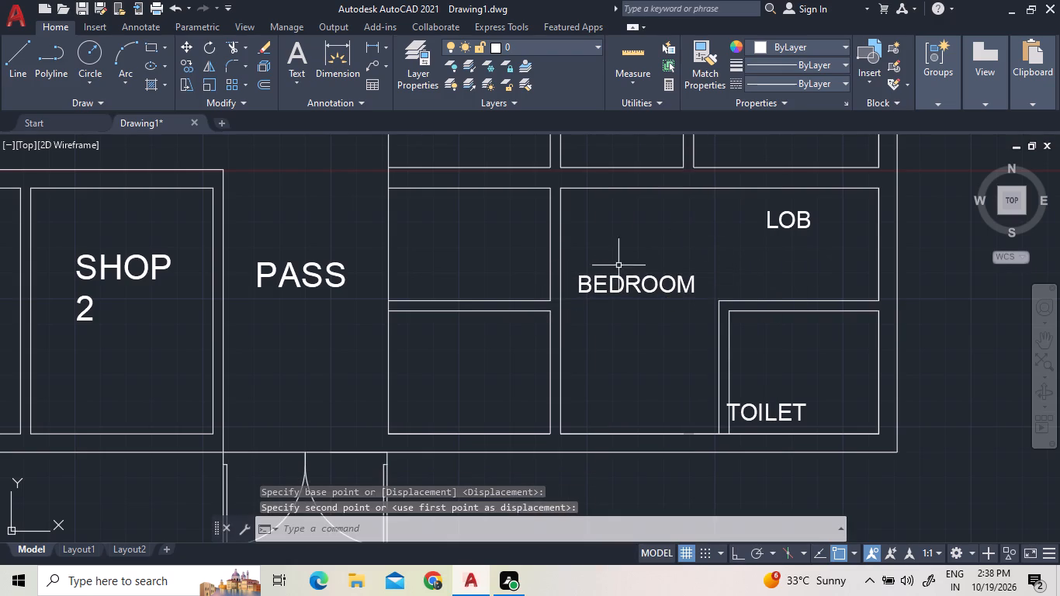
Erase the two cross wall lines dividing the small rooms directly east of the passage.
{"action": "left_click", "coordinate": [528, 324]}
{"action": "left_click", "coordinate": [507, 266]}
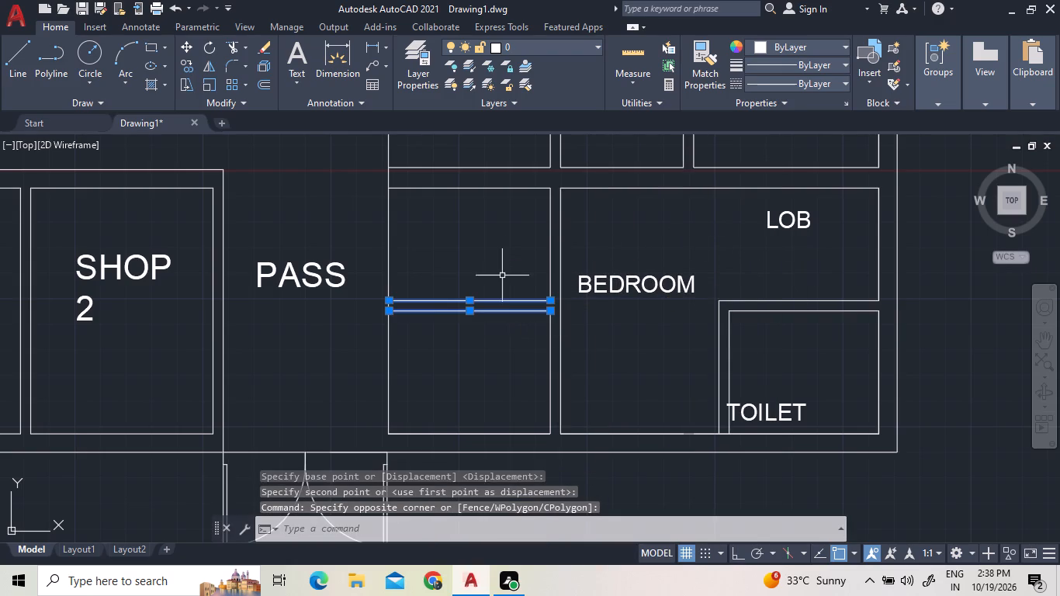
{"action": "key", "text": "Delete"}
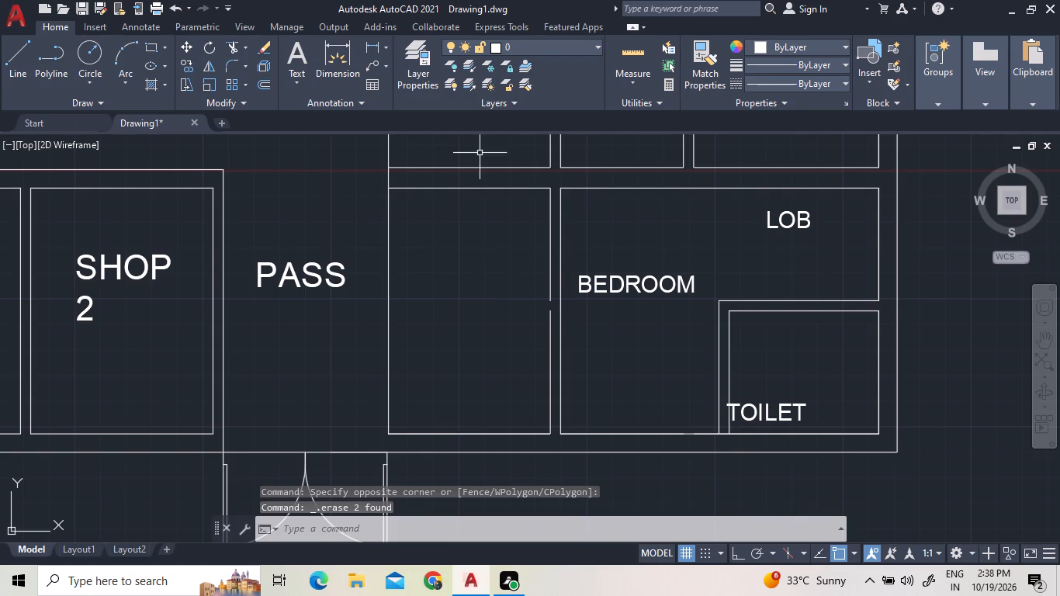
Join the two pieces of the split vertical line on the east side of the room next to the passage.
{"action": "left_click", "coordinate": [553, 274]}
{"action": "left_click", "coordinate": [531, 260]}
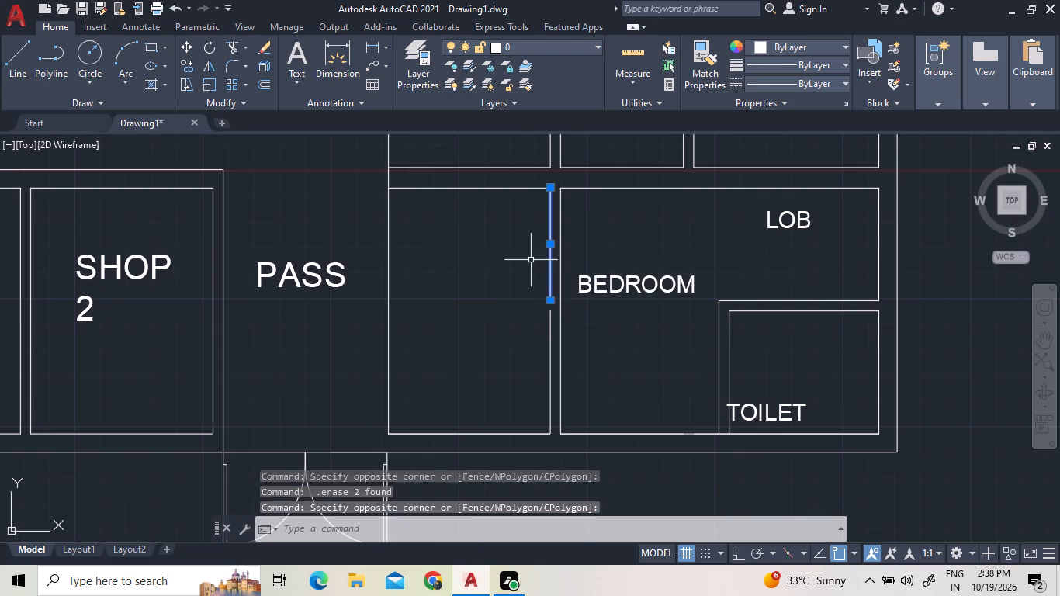
{"action": "left_click", "coordinate": [553, 357]}
{"action": "left_click", "coordinate": [547, 351]}
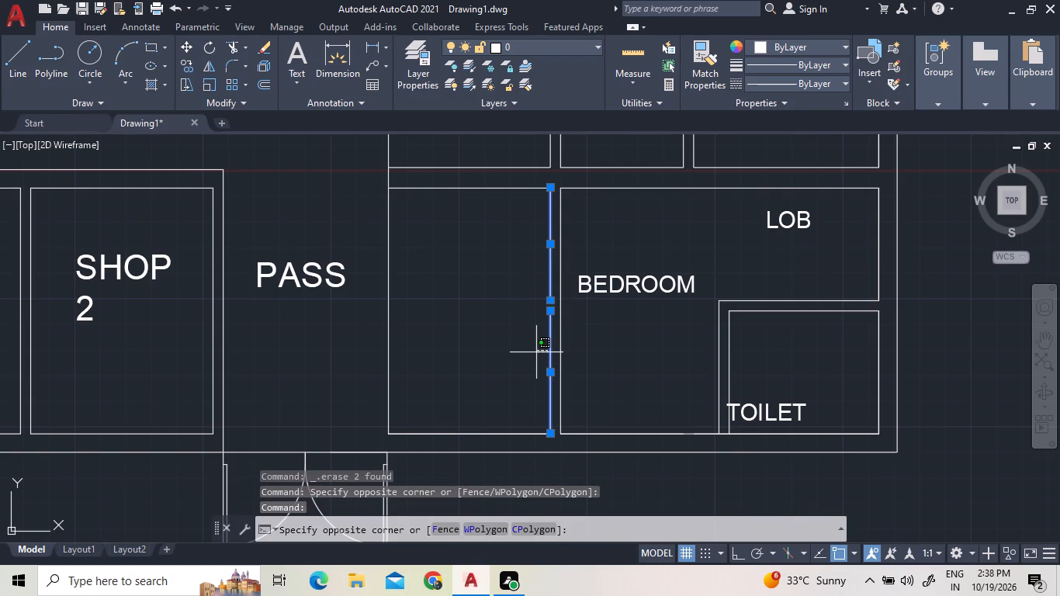
{"action": "type", "text": "J"}
{"action": "key", "text": "space"}
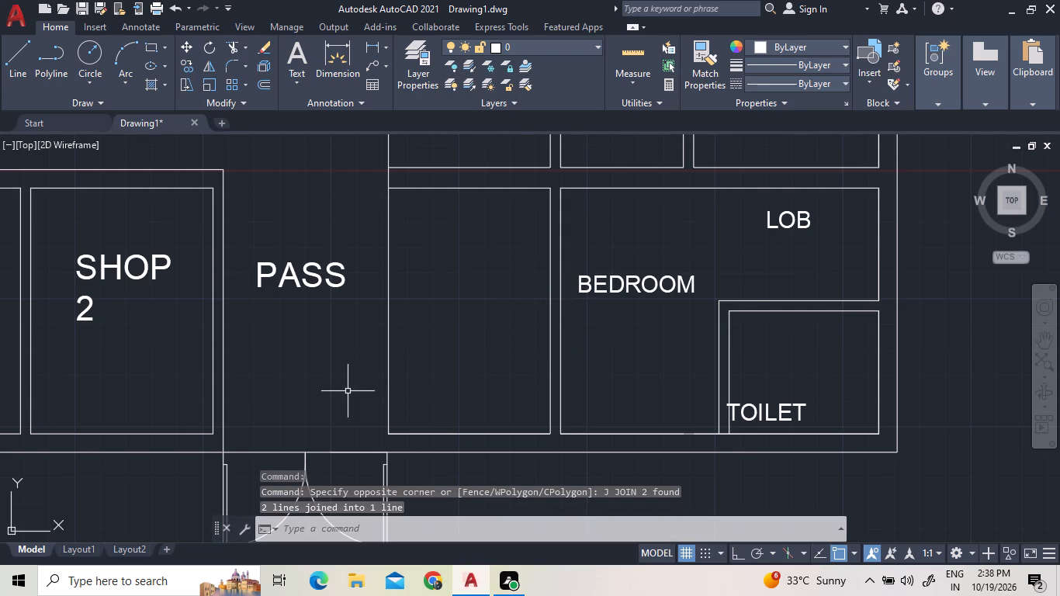
Copy the SHOP 2 label into the room directly east of the passage.
{"action": "left_click", "coordinate": [112, 272]}
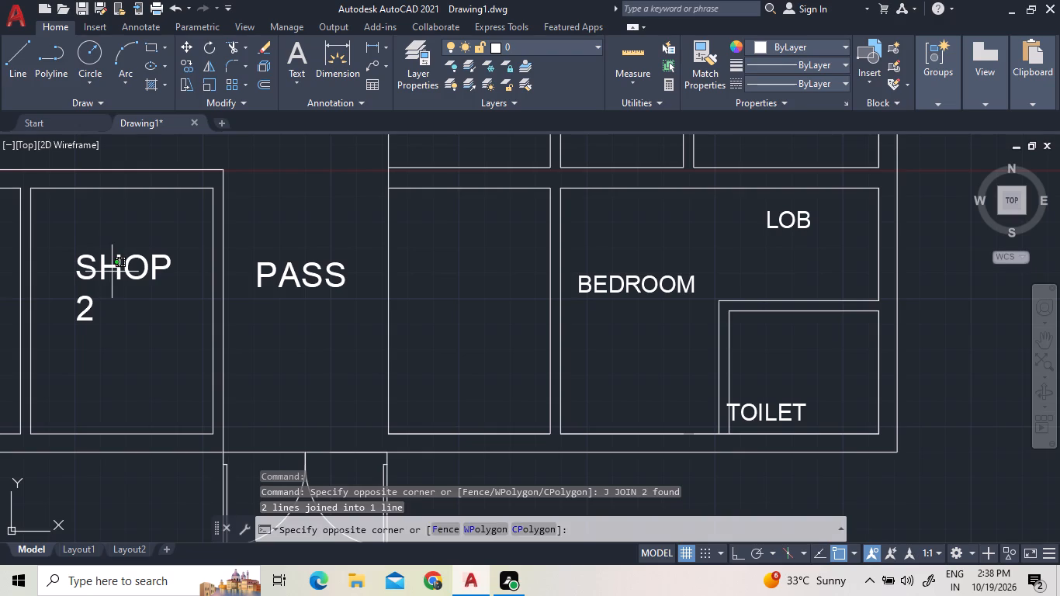
{"action": "left_click", "coordinate": [95, 255]}
{"action": "right_click", "coordinate": [95, 255]}
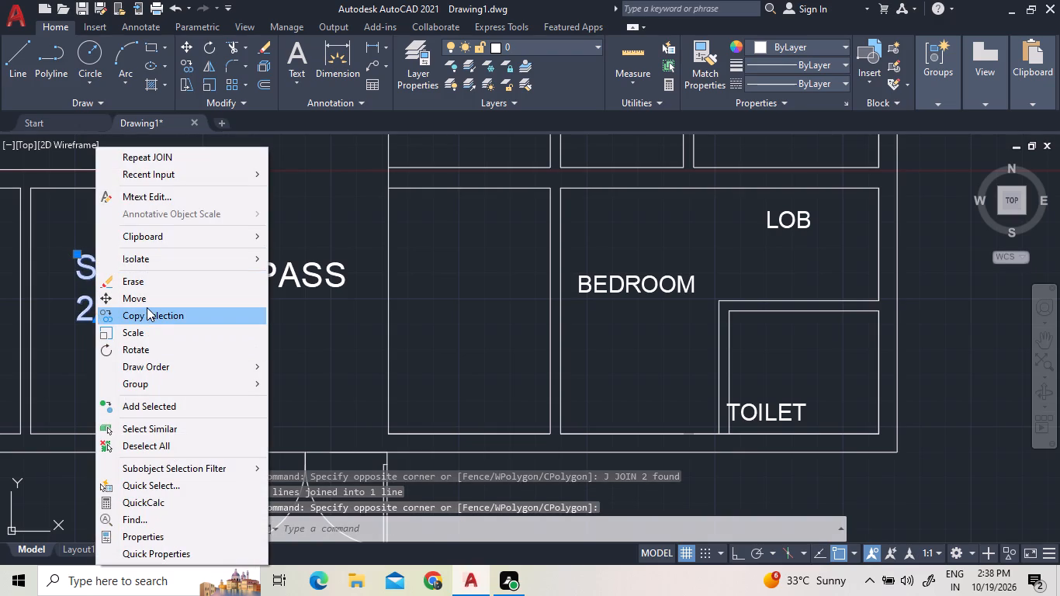
{"action": "double_click", "coordinate": [147, 307]}
{"action": "left_click", "coordinate": [493, 302]}
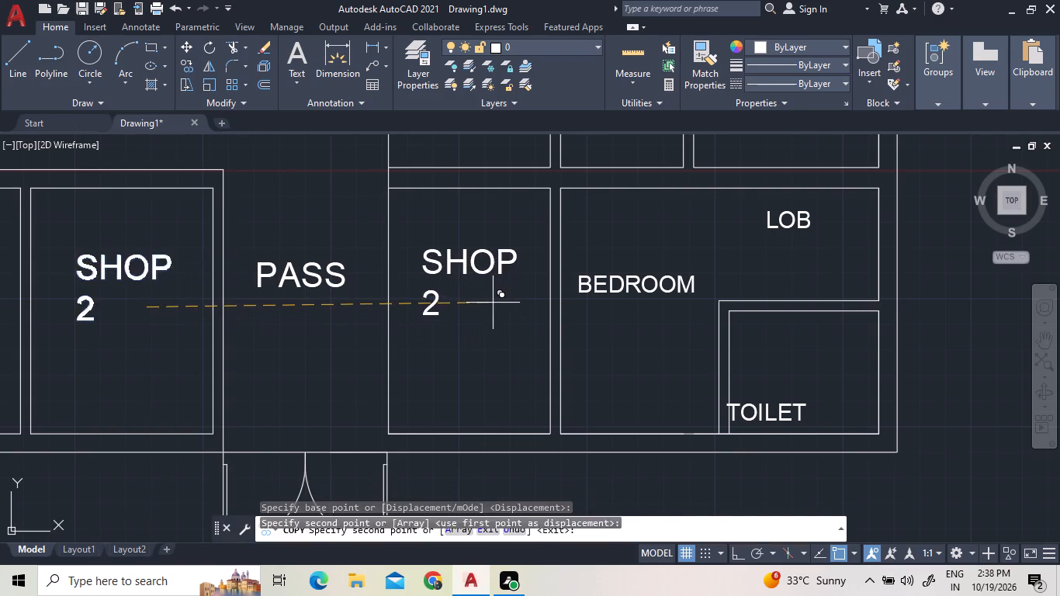
{"action": "key", "text": "Escape"}
Change the copied shop label in the room directly east of the passage to read SHOP 1.
{"action": "triple_click", "coordinate": [431, 298]}
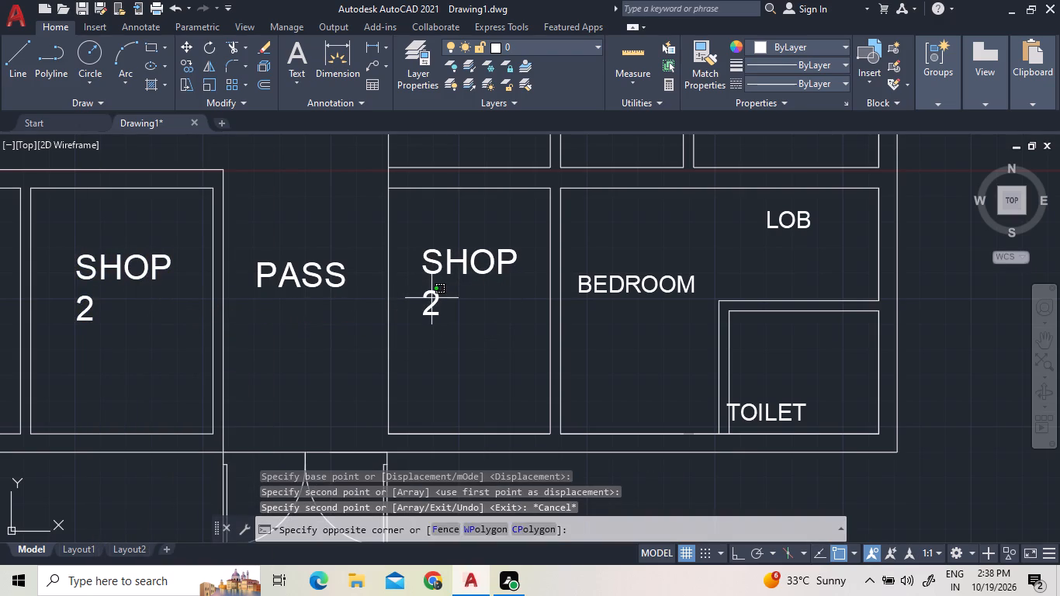
{"action": "left_click", "coordinate": [428, 296]}
{"action": "triple_click", "coordinate": [431, 293]}
{"action": "left_click", "coordinate": [431, 293]}
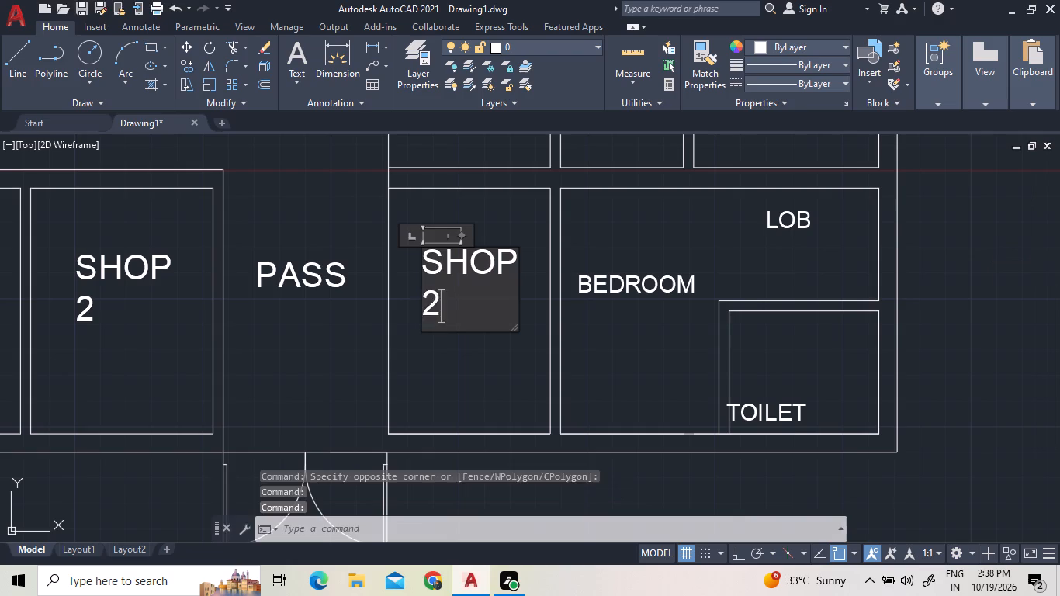
{"action": "key", "text": "1"}
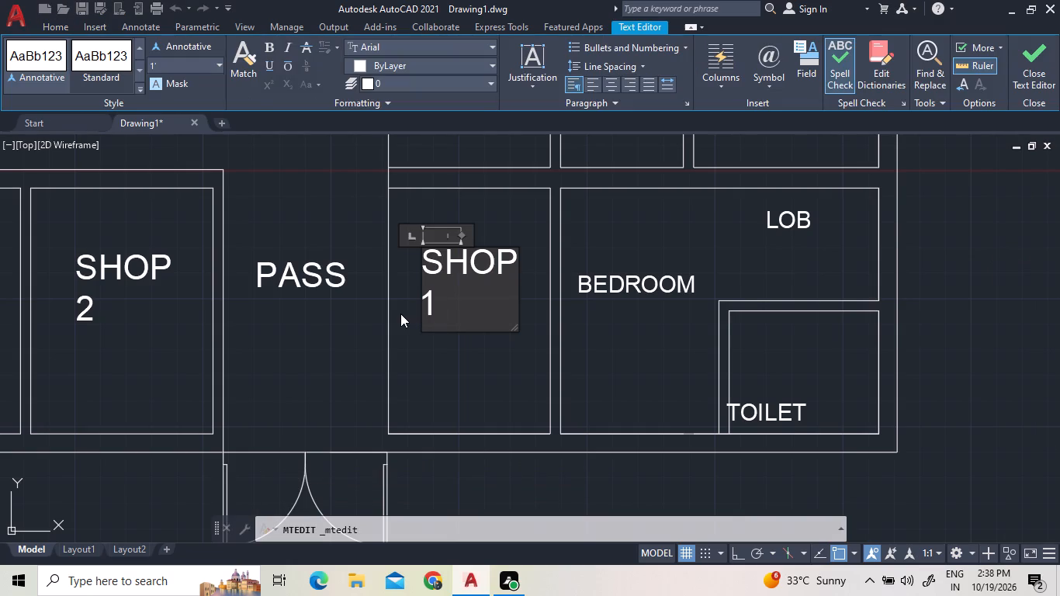
{"action": "left_click", "coordinate": [499, 210]}
{"action": "scroll", "coordinate": [469, 254], "scroll_direction": "down", "scroll_amount": 3}
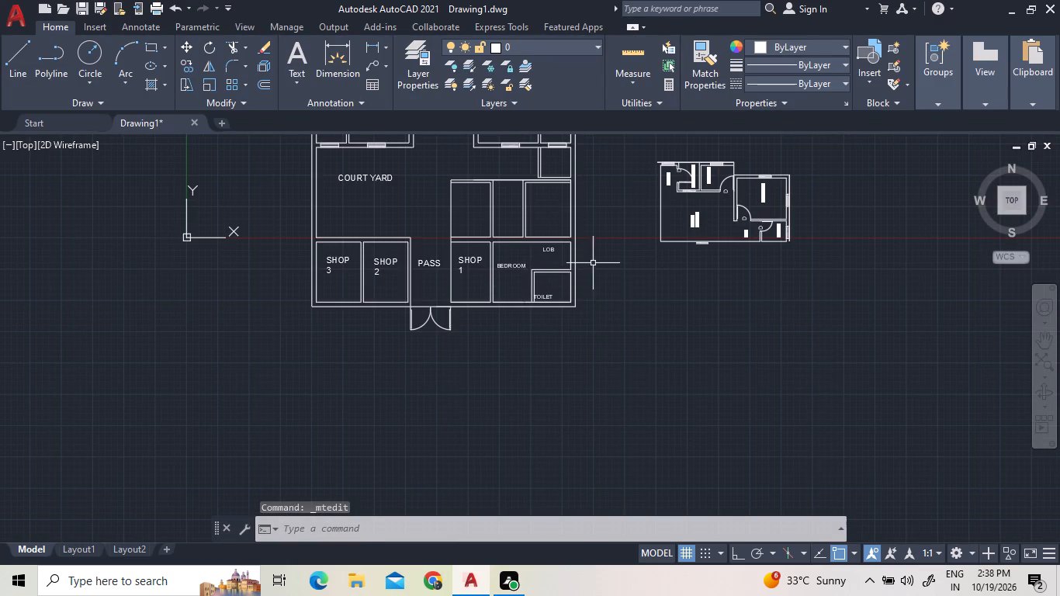
Draw a horizontal line across the middle of the narrow room north of the BEDROOM, between its two side walls.
{"action": "scroll", "coordinate": [556, 148], "scroll_direction": "up", "scroll_amount": 2}
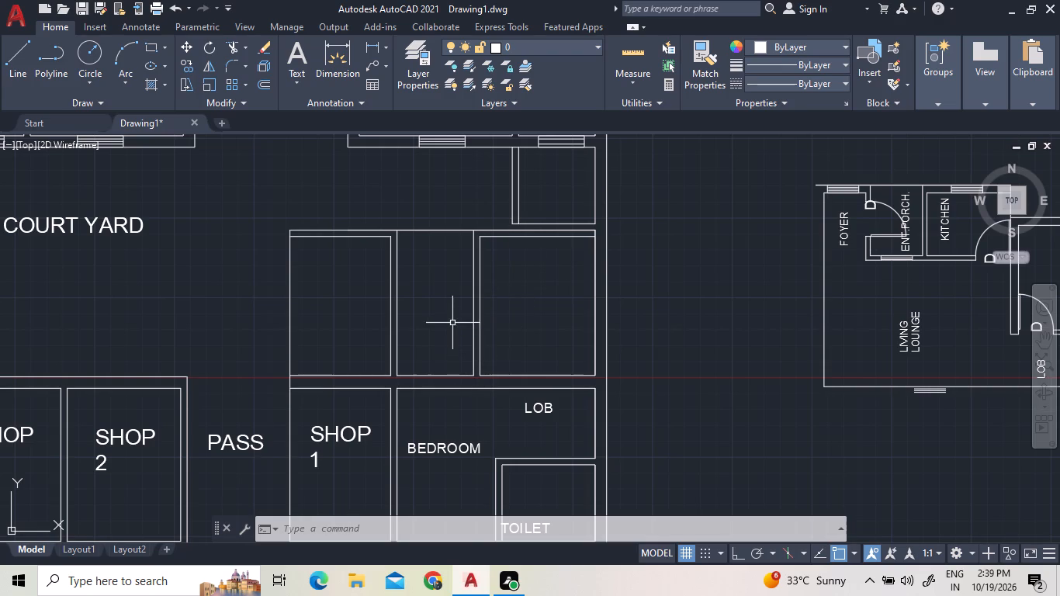
{"action": "left_click", "coordinate": [9, 57]}
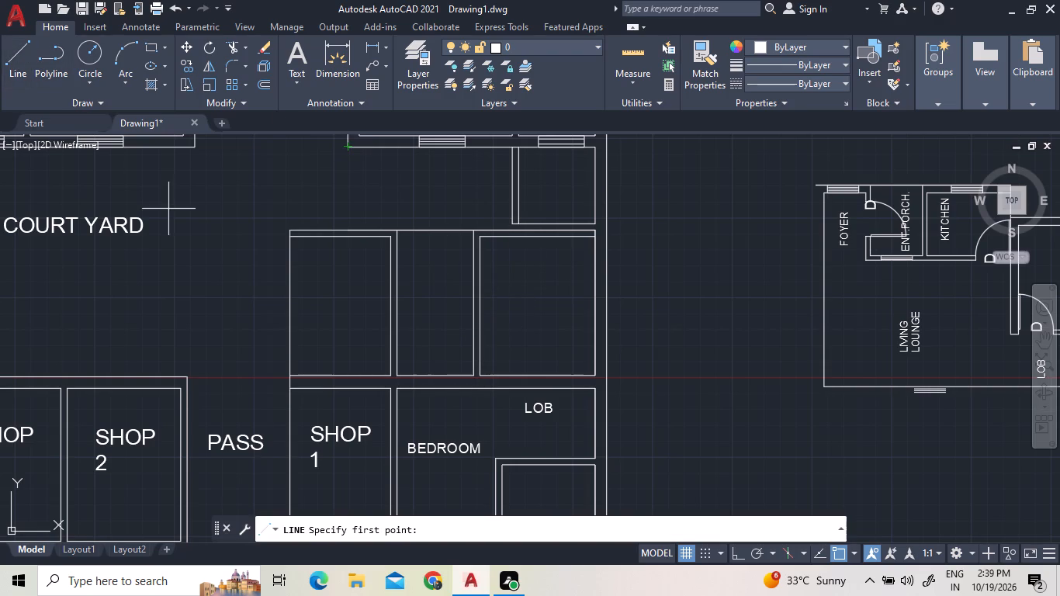
{"action": "left_click", "coordinate": [397, 297]}
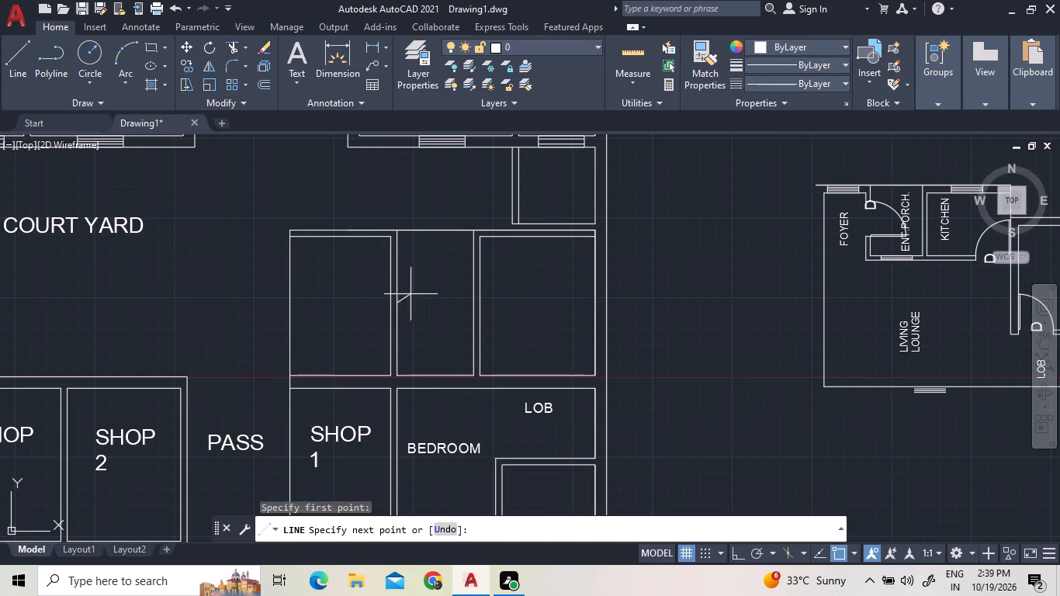
{"action": "key", "text": "F8"}
{"action": "left_click", "coordinate": [478, 299]}
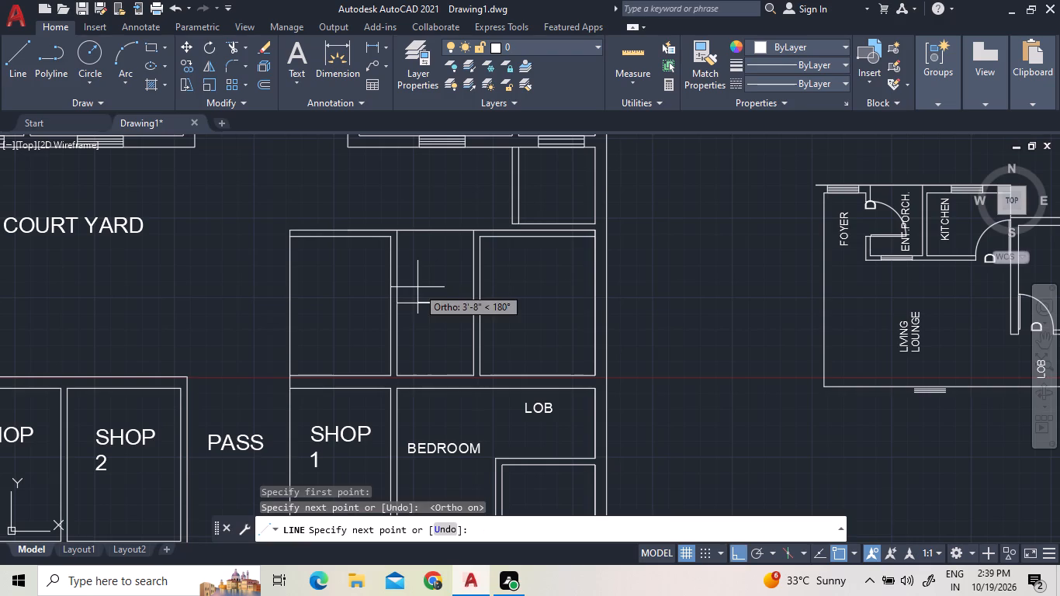
{"action": "right_click", "coordinate": [417, 287]}
{"action": "left_click", "coordinate": [444, 292]}
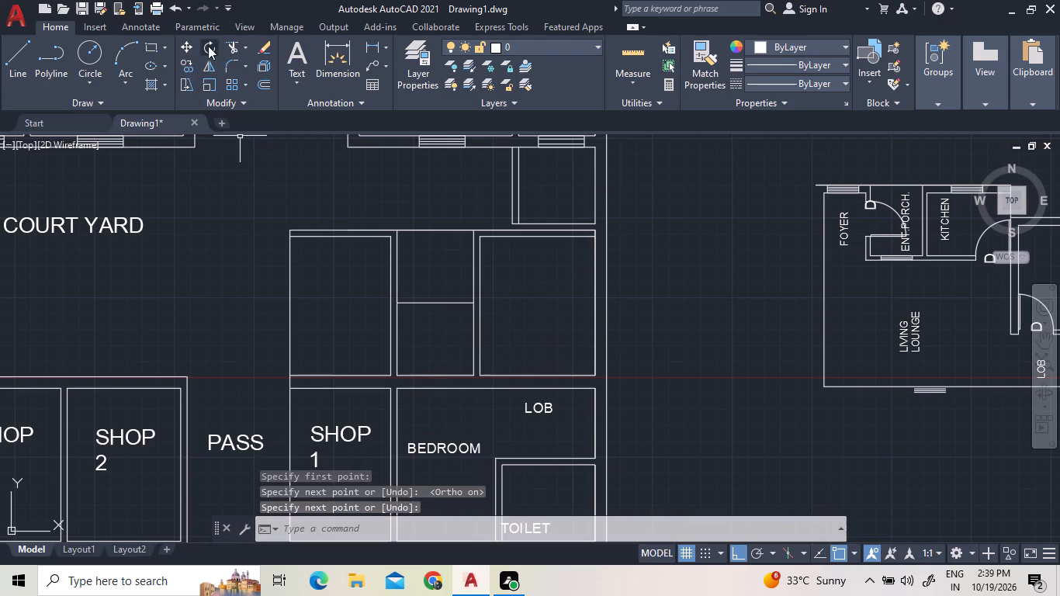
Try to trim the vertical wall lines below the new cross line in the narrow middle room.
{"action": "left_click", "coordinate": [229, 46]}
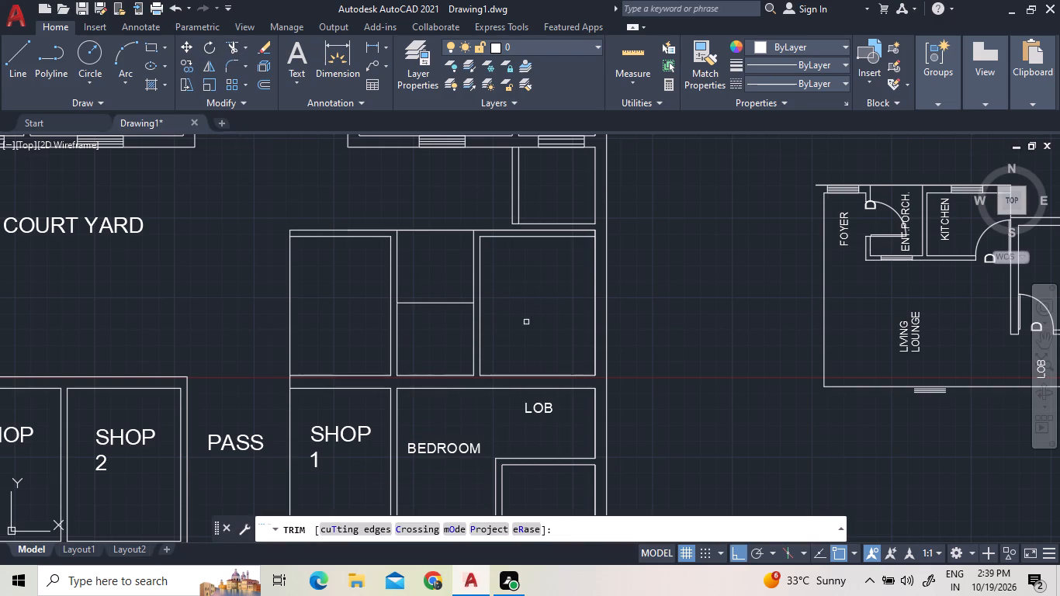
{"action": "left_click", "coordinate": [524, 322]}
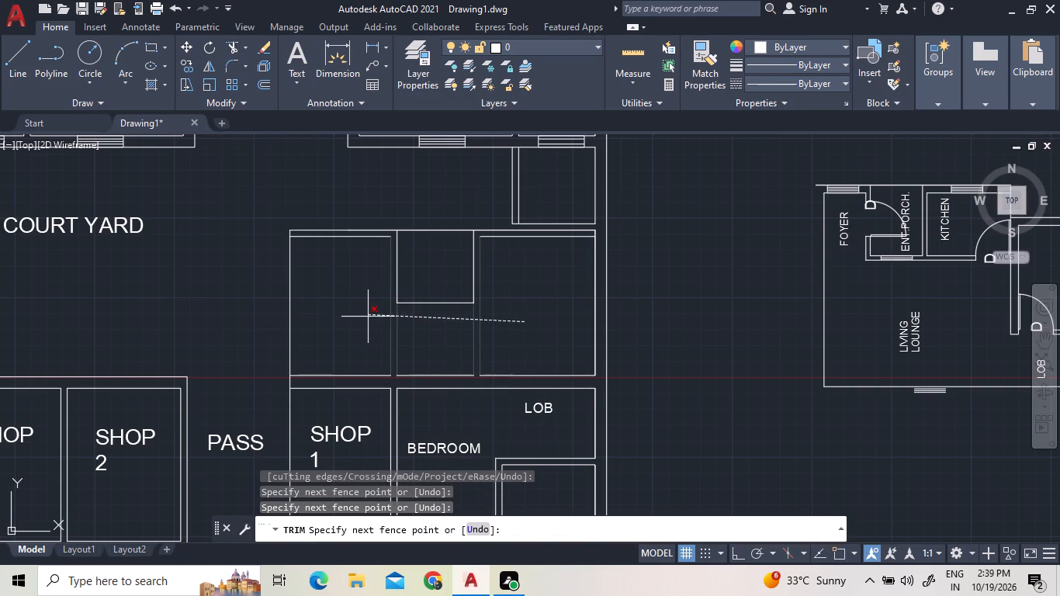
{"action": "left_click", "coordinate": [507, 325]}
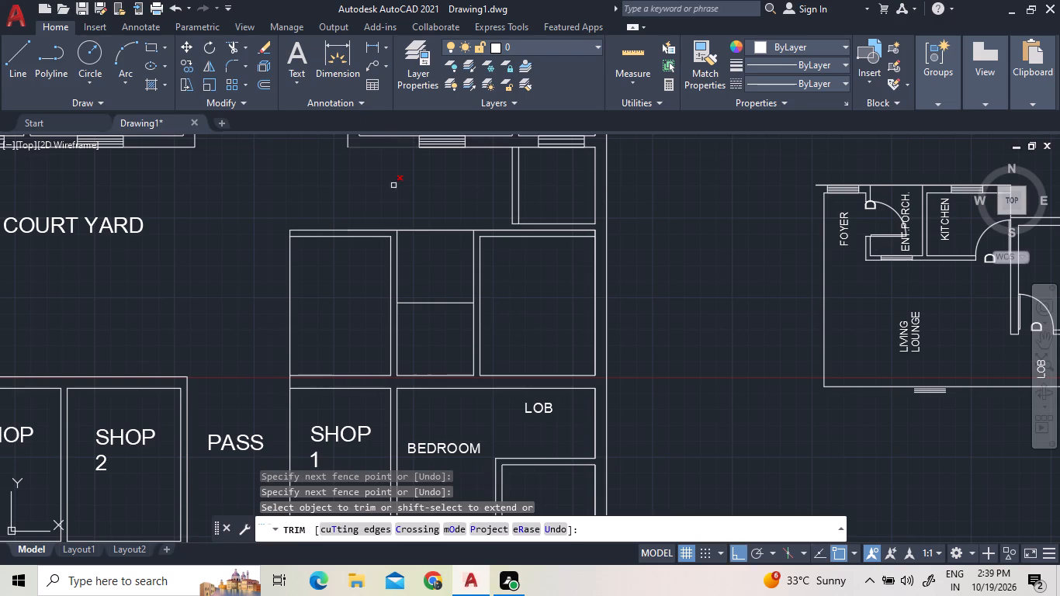
Extend both ends of the new cross line to the outer faces of the narrow room's side walls.
{"action": "left_click", "coordinate": [247, 50]}
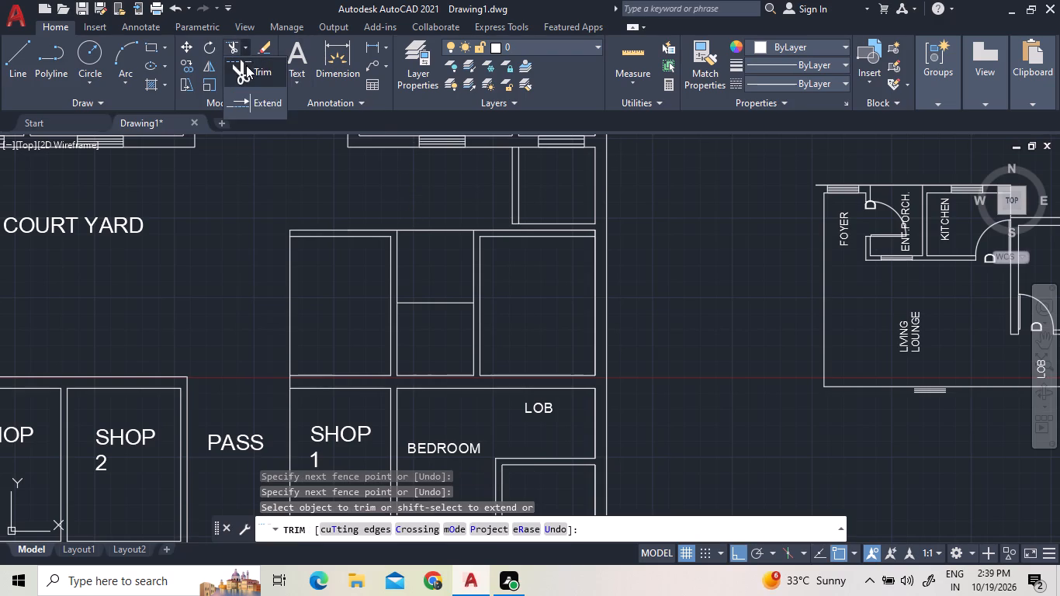
{"action": "left_click", "coordinate": [247, 68]}
{"action": "left_click", "coordinate": [243, 47]}
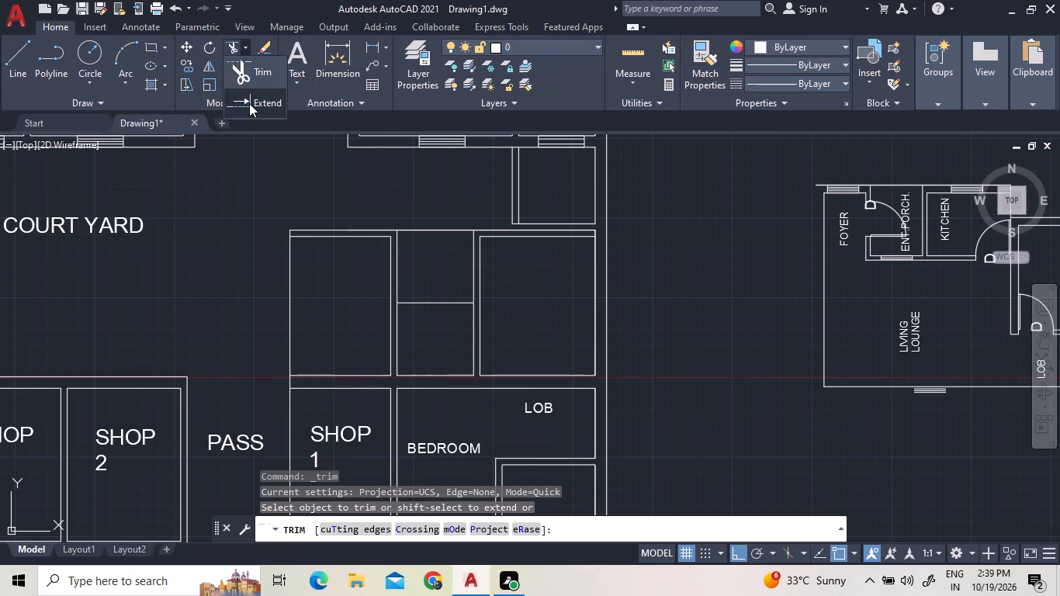
{"action": "left_click", "coordinate": [249, 103]}
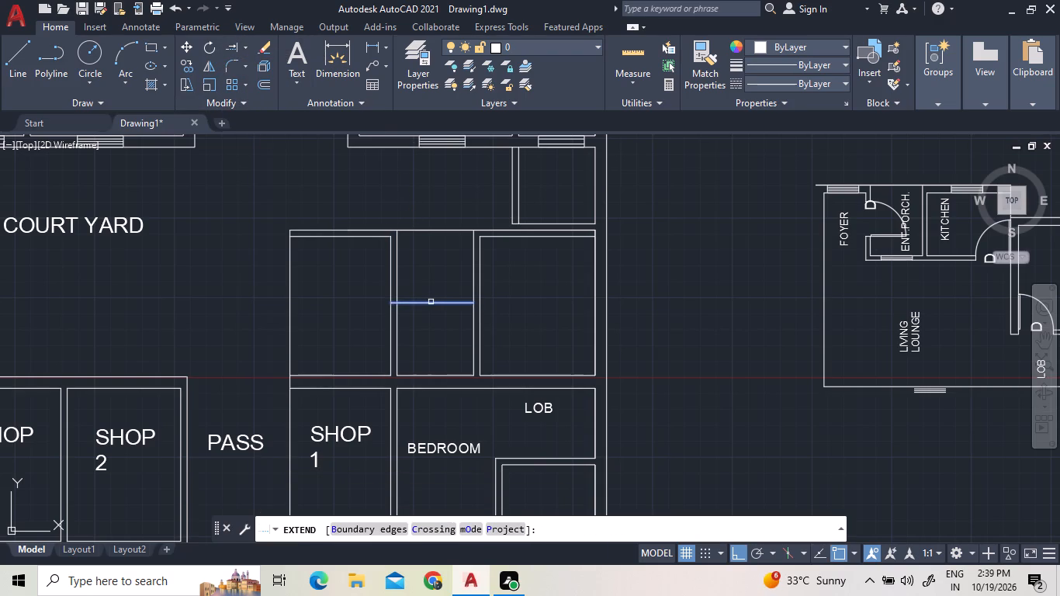
{"action": "left_click", "coordinate": [431, 302]}
{"action": "left_click", "coordinate": [440, 302]}
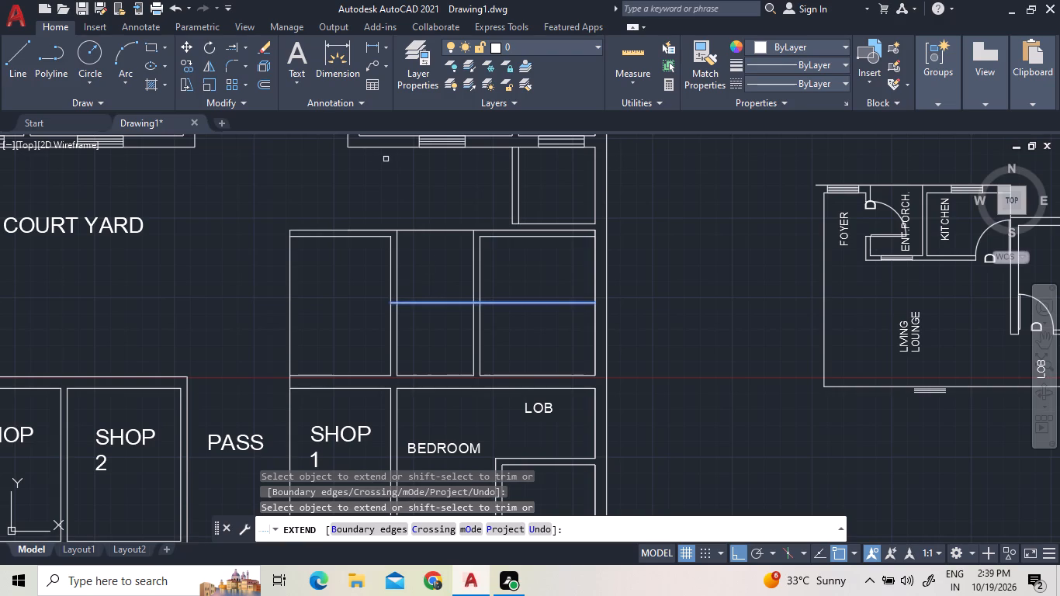
Trim away the four vertical wall lines below the cross line, opening the three rooms into one space around the recess.
{"action": "left_click", "coordinate": [245, 51]}
{"action": "left_click", "coordinate": [246, 69]}
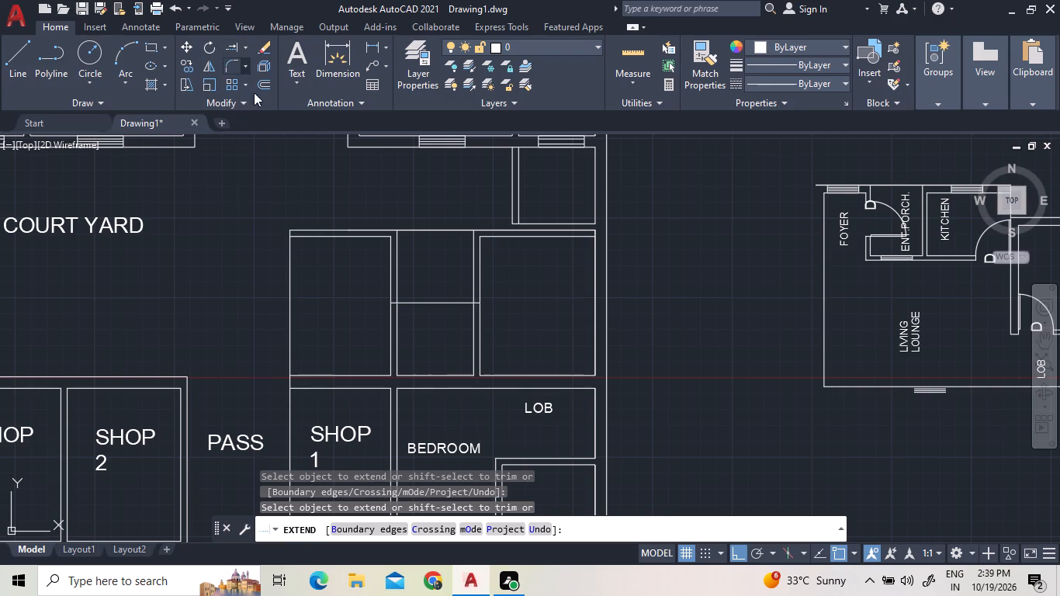
{"action": "left_click", "coordinate": [493, 329]}
{"action": "left_click", "coordinate": [356, 329]}
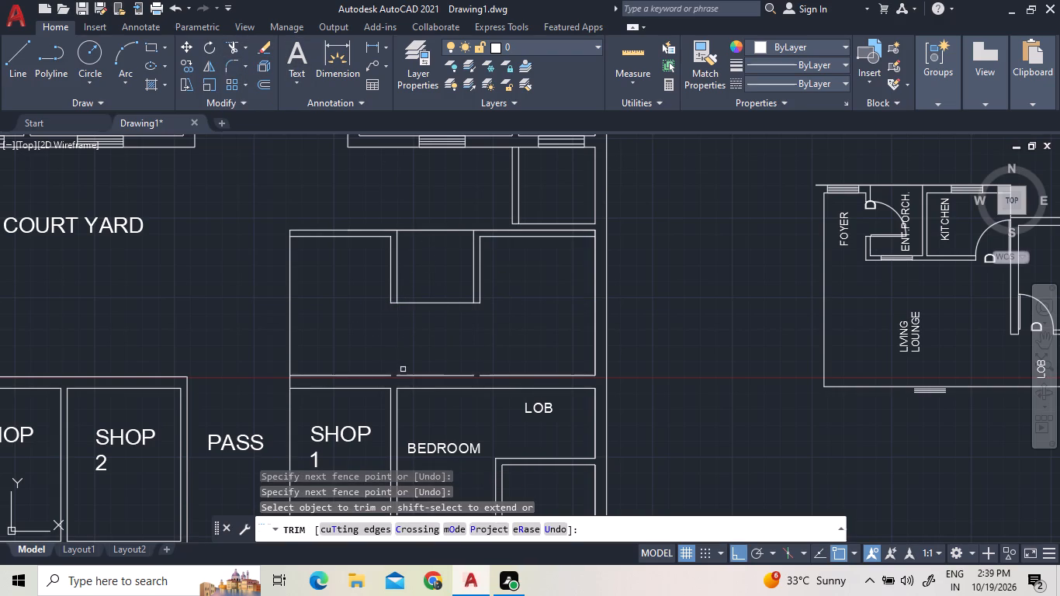
{"action": "right_click", "coordinate": [407, 351]}
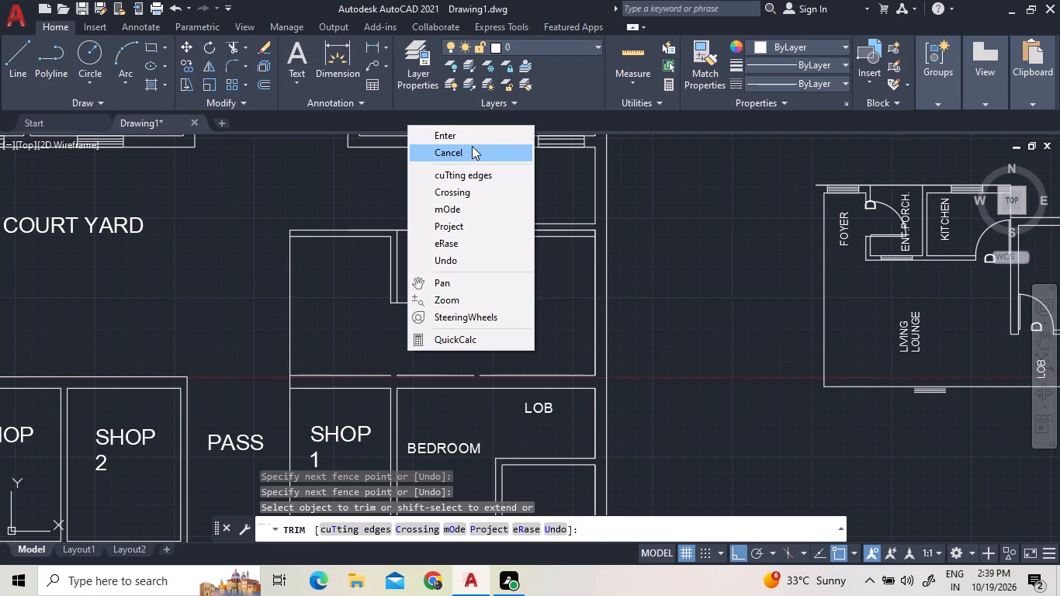
{"action": "left_click", "coordinate": [472, 146]}
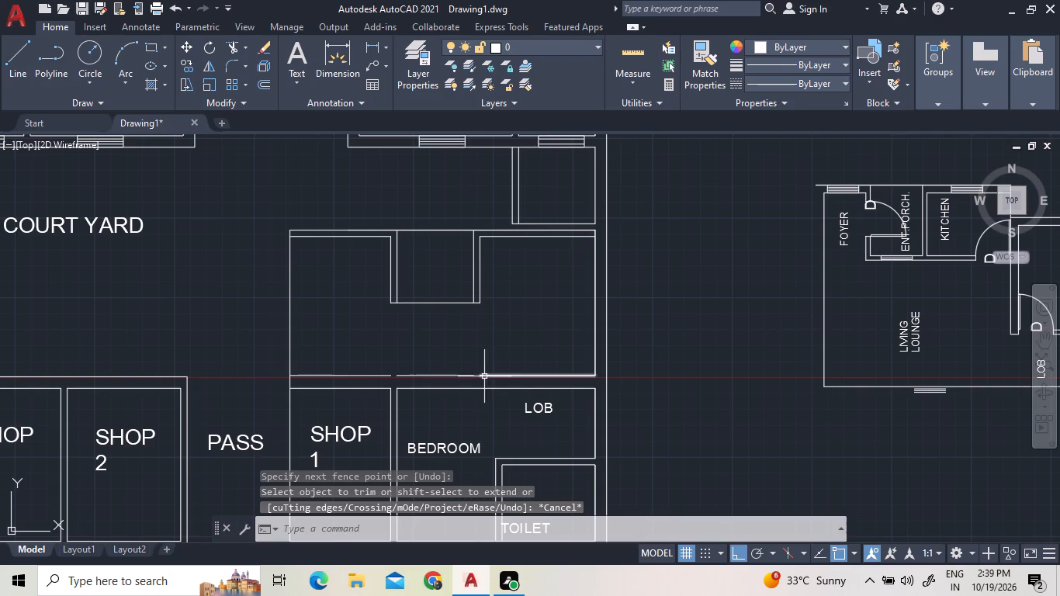
Join the three pieces of the horizontal wall line along the south side of the opened room.
{"action": "left_click", "coordinate": [495, 383]}
{"action": "left_click", "coordinate": [347, 366]}
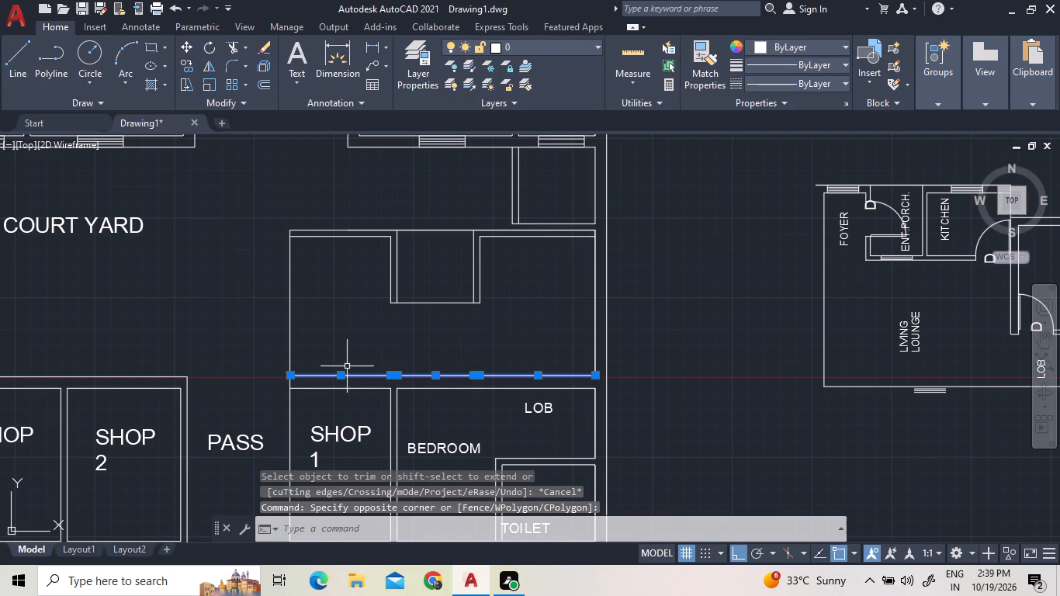
{"action": "type", "text": "J"}
{"action": "key", "text": "space"}
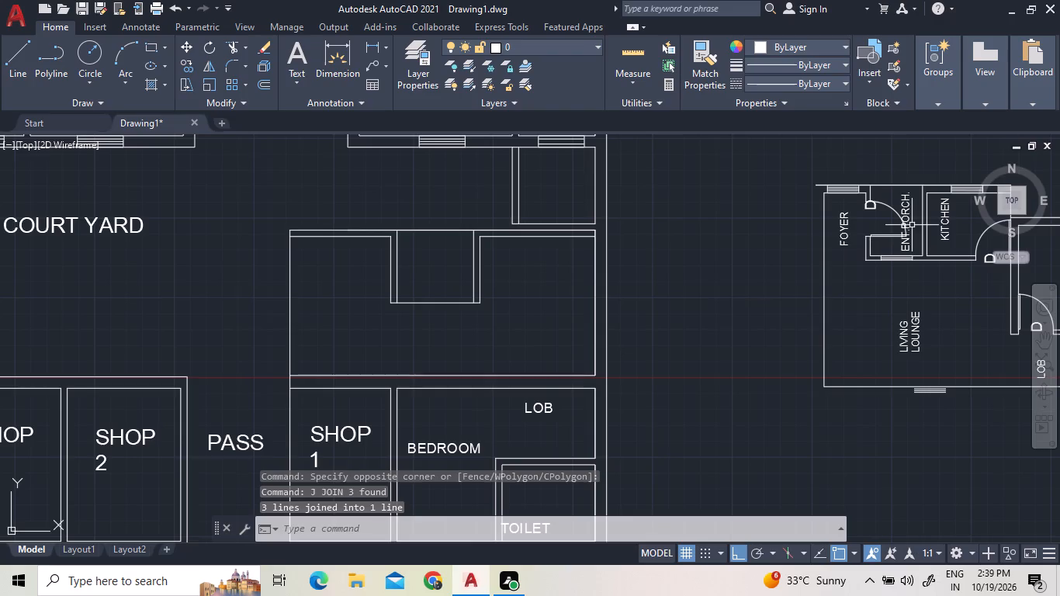
Copy the KITCHEN, ENT.PORCH., FOYER and LIVING LOUNGE labels from the lower west apartment to the opened room area east of the court yard.
{"action": "scroll", "coordinate": [819, 307], "scroll_direction": "down", "scroll_amount": 2}
{"action": "scroll", "coordinate": [671, 203], "scroll_direction": "down", "scroll_amount": 3}
{"action": "scroll", "coordinate": [672, 162], "scroll_direction": "up", "scroll_amount": 3}
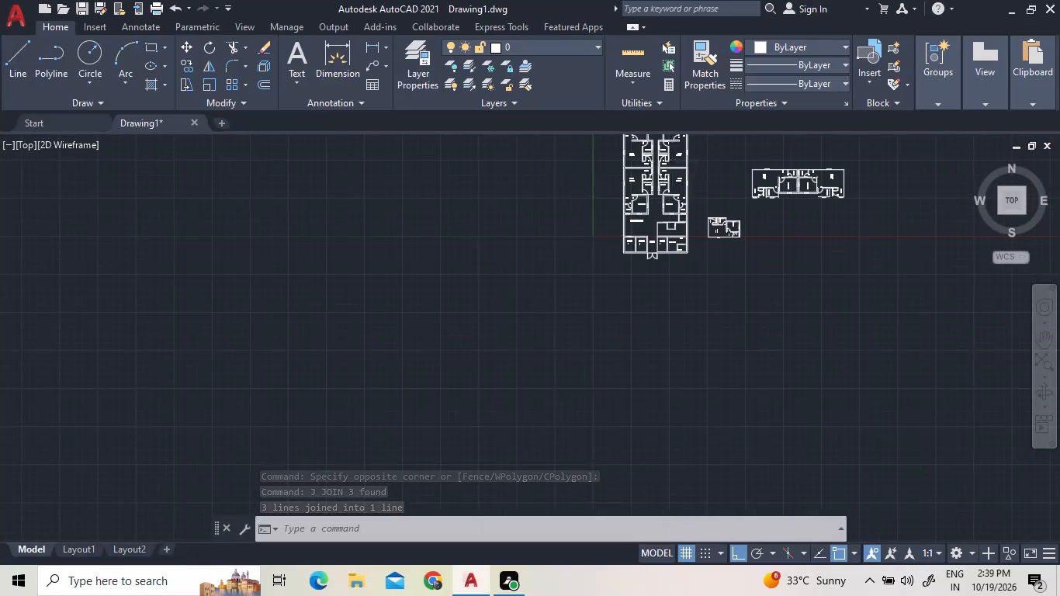
{"action": "scroll", "coordinate": [593, 225], "scroll_direction": "up", "scroll_amount": 2}
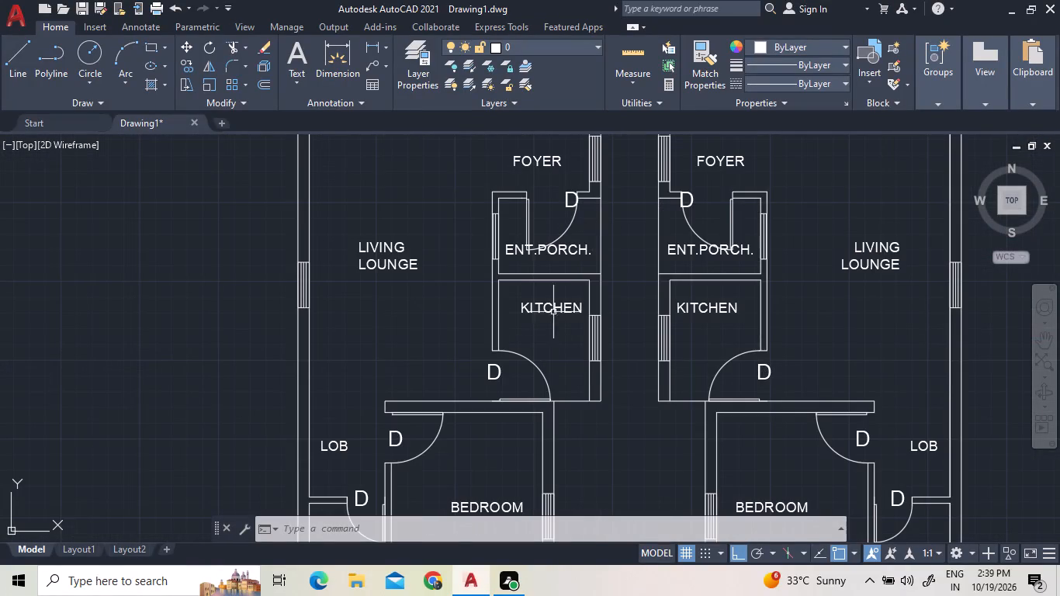
{"action": "left_click", "coordinate": [553, 308]}
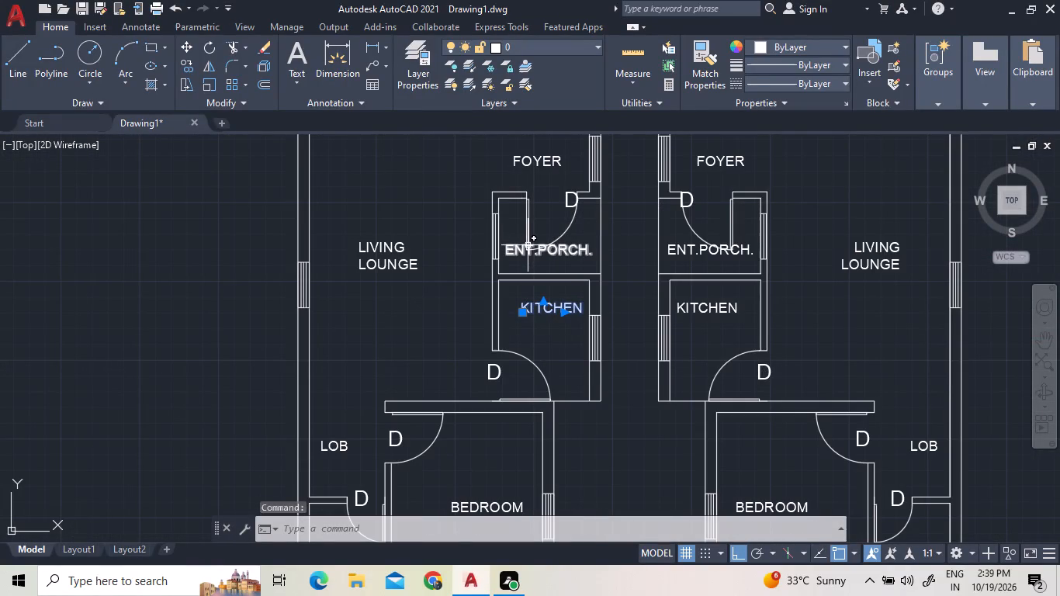
{"action": "left_click", "coordinate": [528, 251]}
{"action": "left_click", "coordinate": [519, 154]}
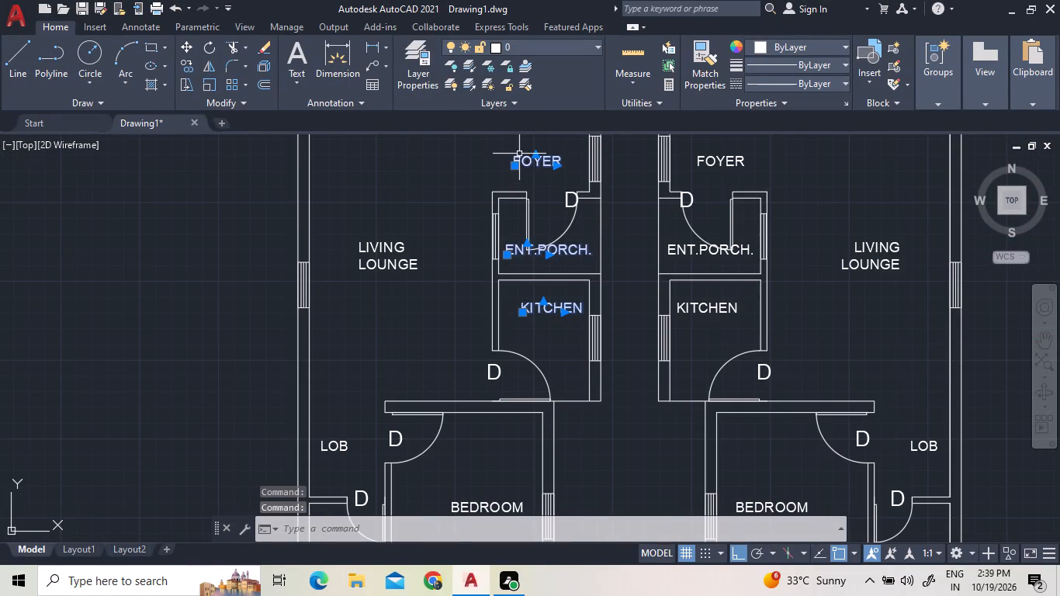
{"action": "left_click", "coordinate": [369, 275]}
{"action": "left_click", "coordinate": [365, 214]}
{"action": "right_click", "coordinate": [365, 214]}
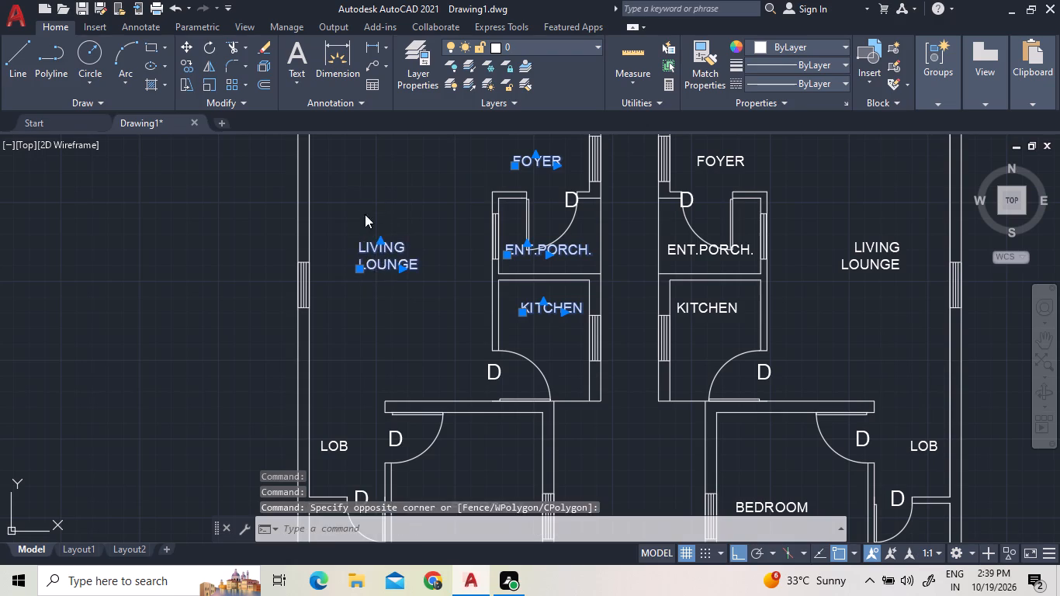
{"action": "left_click", "coordinate": [430, 331]}
{"action": "left_click", "coordinate": [434, 322]}
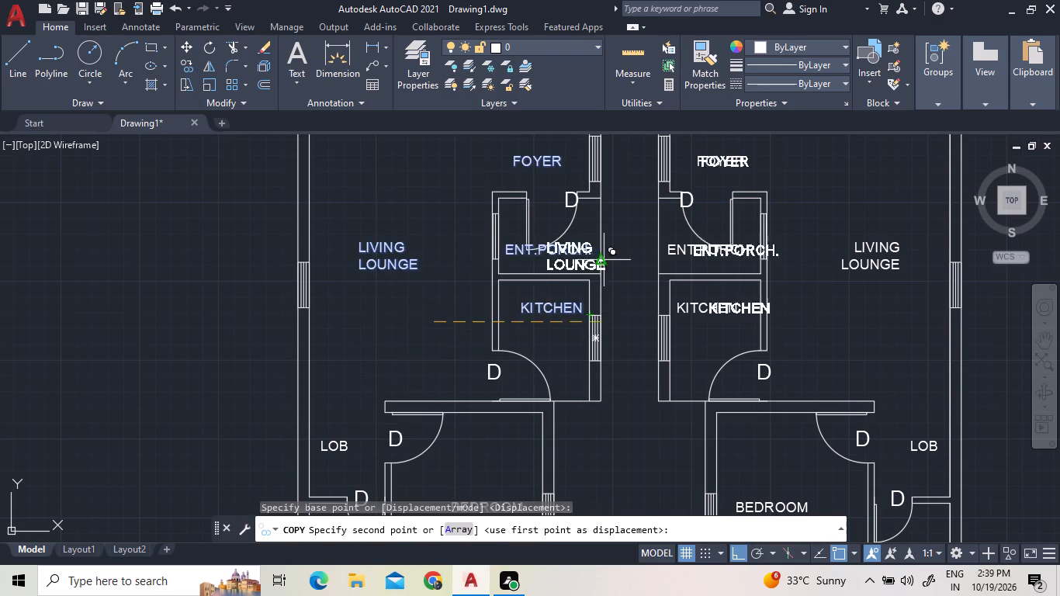
{"action": "scroll", "coordinate": [478, 211], "scroll_direction": "down", "scroll_amount": 1}
{"action": "scroll", "coordinate": [601, 351], "scroll_direction": "down", "scroll_amount": 2}
{"action": "scroll", "coordinate": [659, 460], "scroll_direction": "up", "scroll_amount": 1}
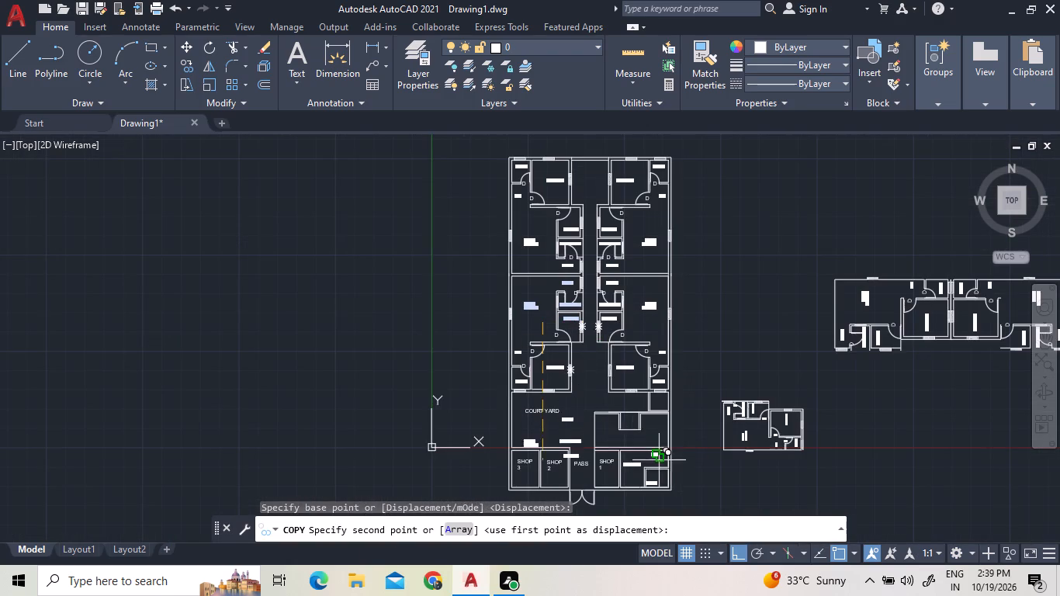
{"action": "scroll", "coordinate": [659, 460], "scroll_direction": "up", "scroll_amount": 2}
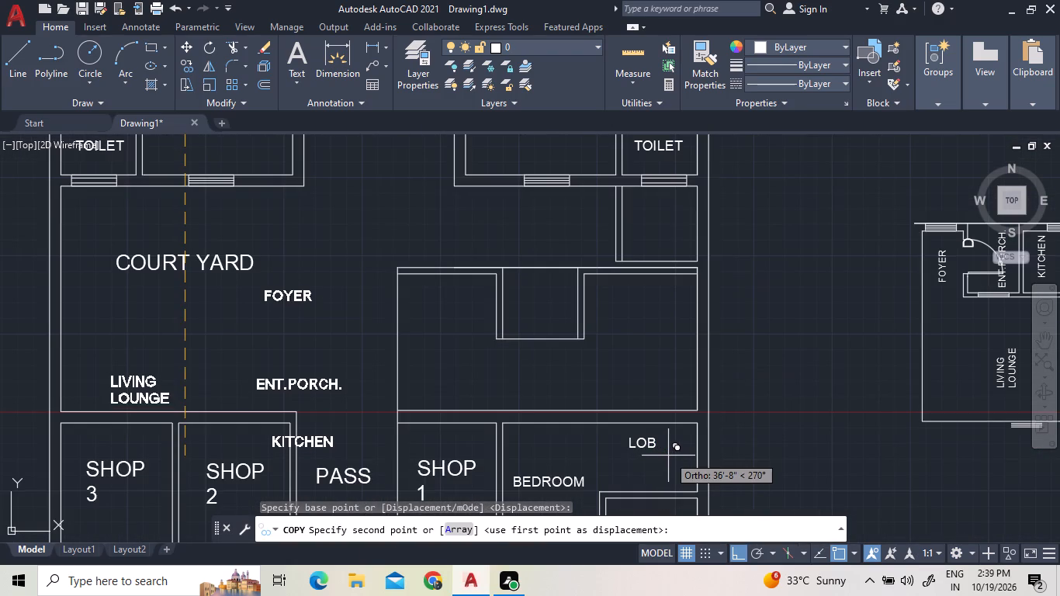
{"action": "key", "text": "F8"}
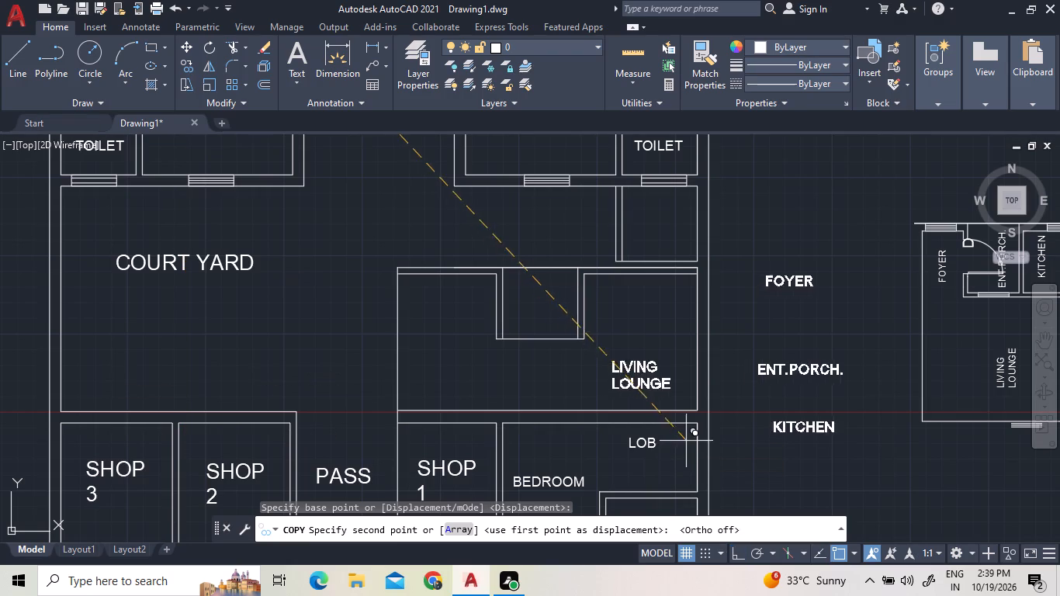
{"action": "left_click", "coordinate": [477, 380]}
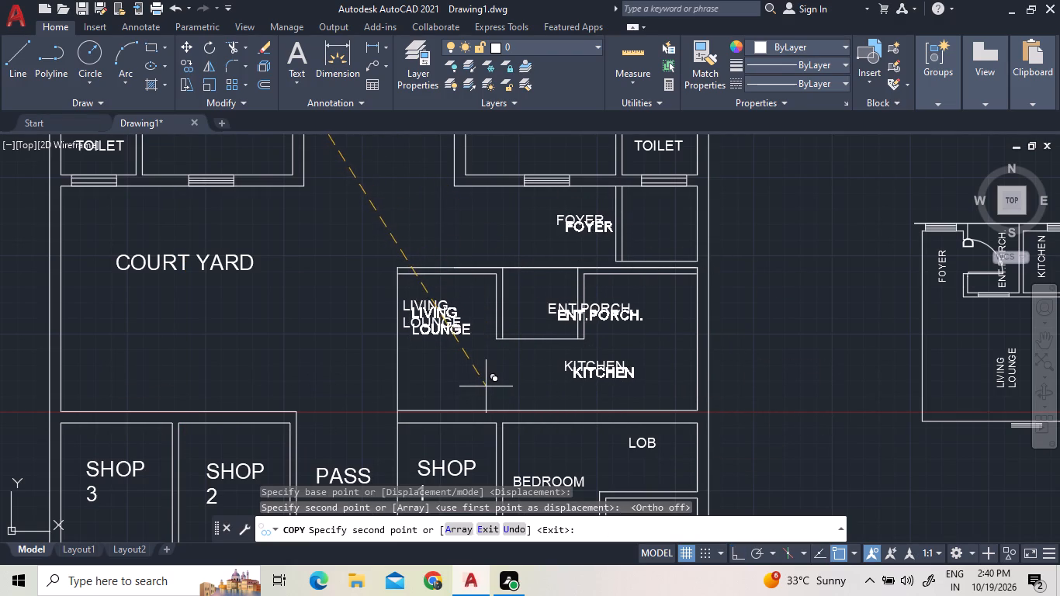
{"action": "key", "text": "Escape"}
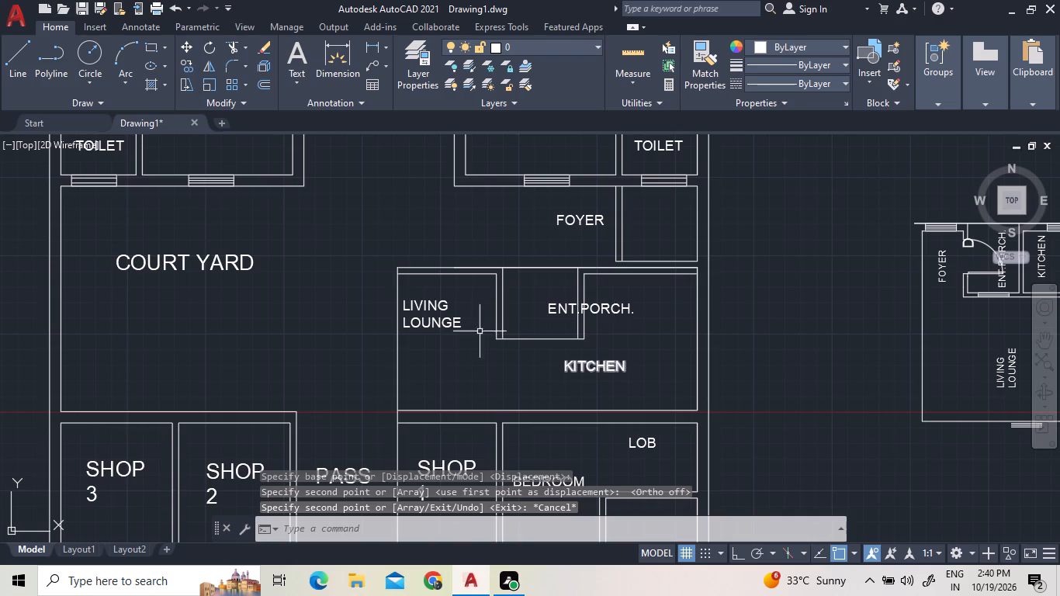
Move the copied LIVING LOUNGE label southeast, just below the recess and west of the KITCHEN label.
{"action": "left_click", "coordinate": [422, 301]}
{"action": "right_click", "coordinate": [422, 301]}
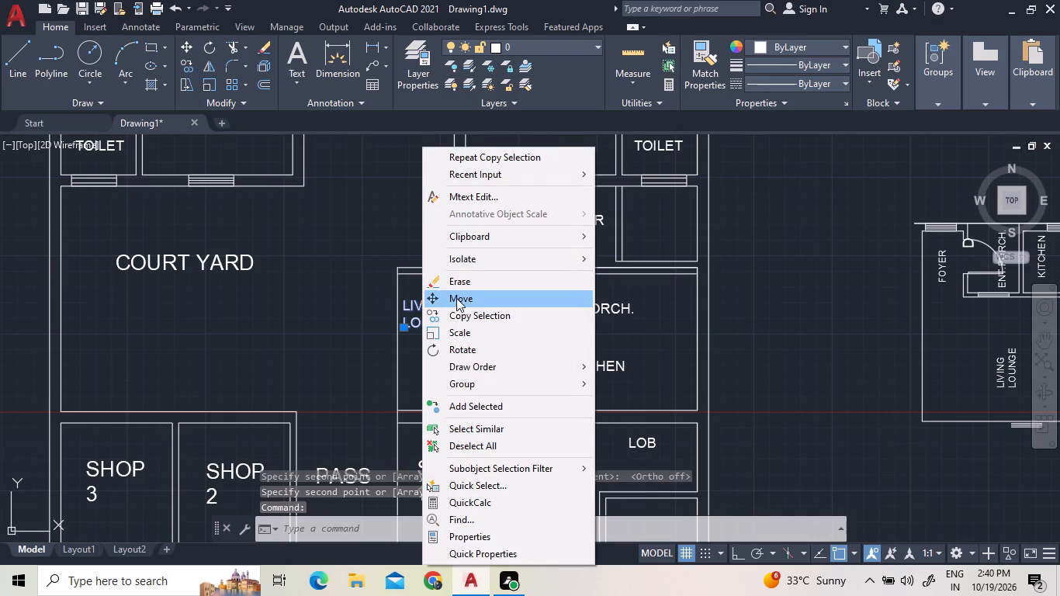
{"action": "left_click", "coordinate": [456, 298]}
{"action": "left_click", "coordinate": [449, 306]}
{"action": "left_click", "coordinate": [534, 360]}
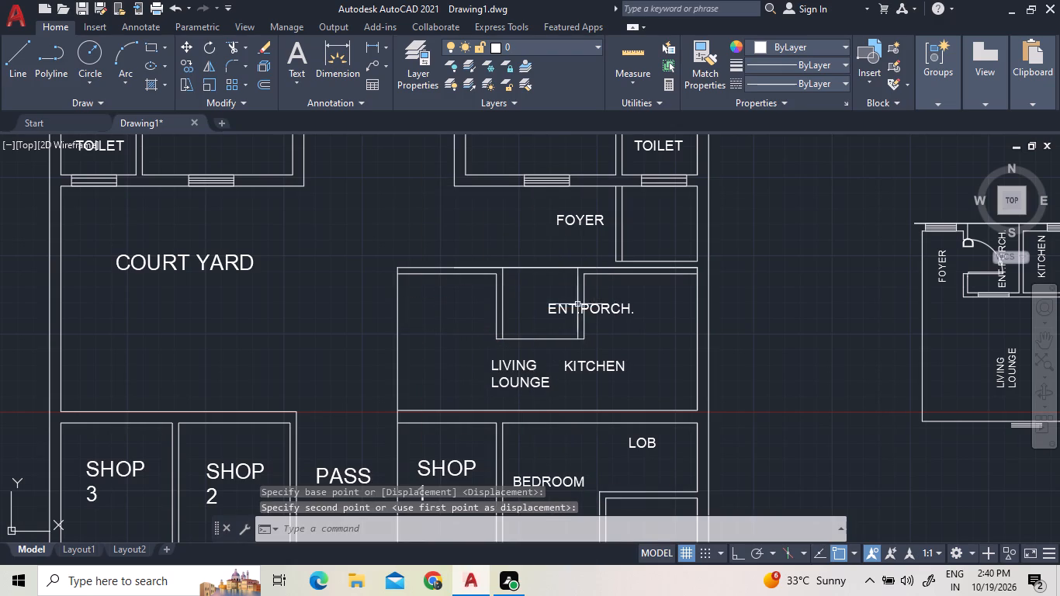
Move the ENT.PORCH. label west into the recess, centred between its two side walls near the top.
{"action": "left_click", "coordinate": [573, 303]}
{"action": "right_click", "coordinate": [564, 303]}
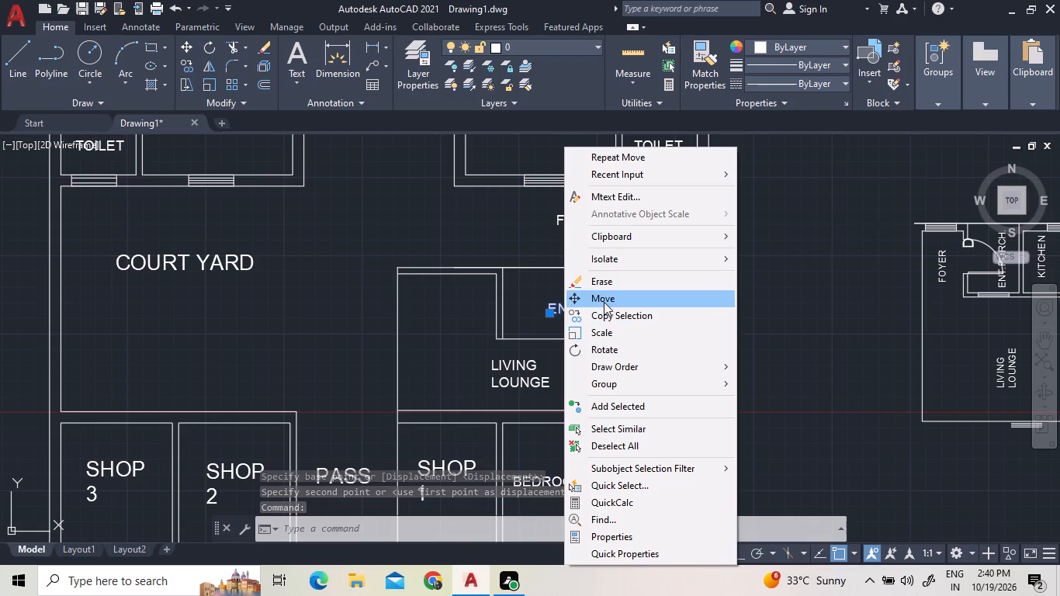
{"action": "left_click", "coordinate": [604, 302]}
{"action": "left_click", "coordinate": [593, 303]}
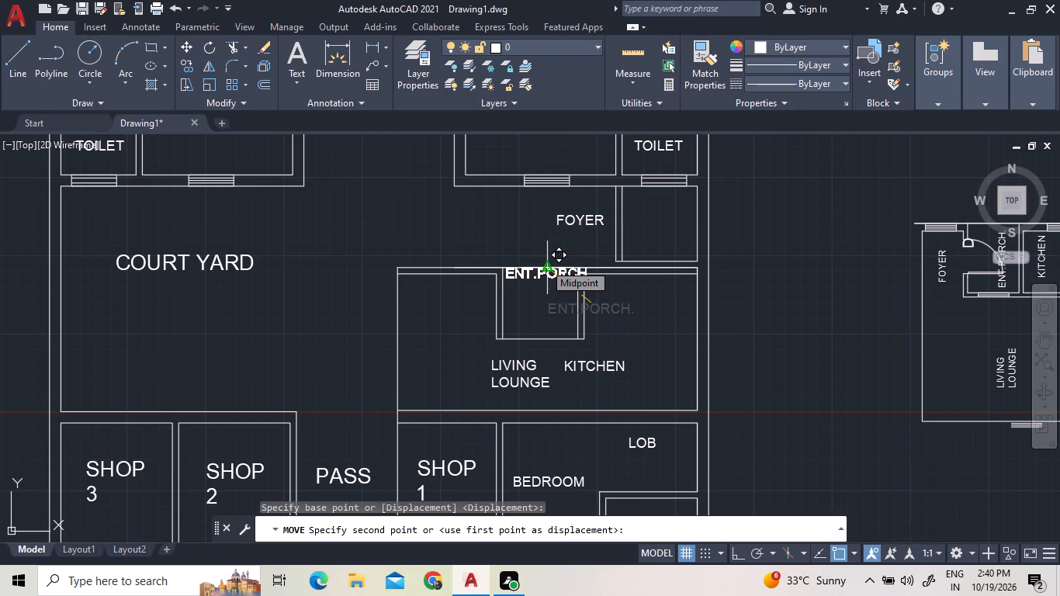
{"action": "left_click", "coordinate": [539, 273]}
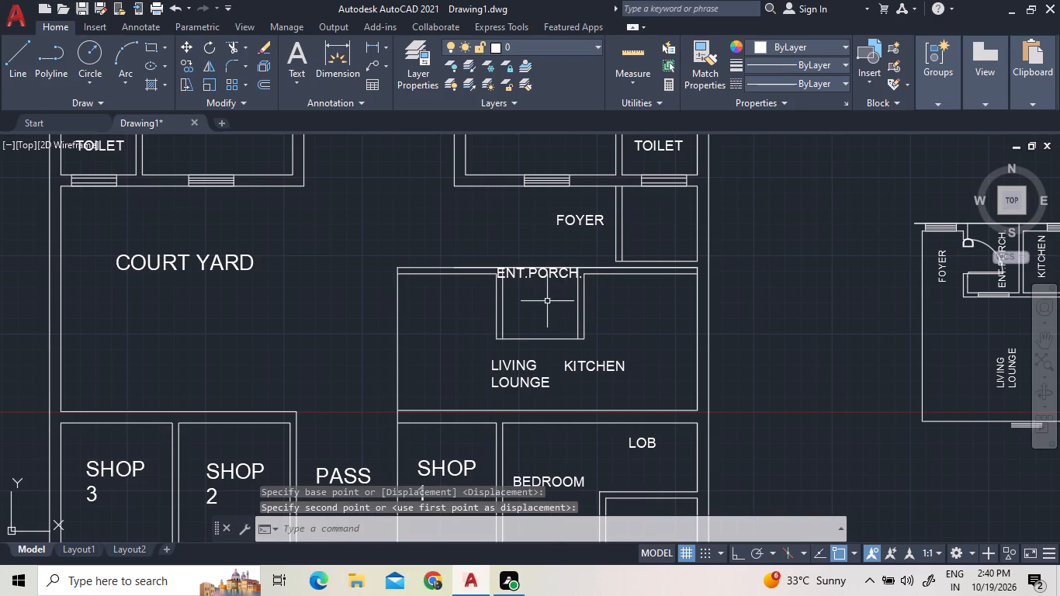
{"action": "left_click", "coordinate": [550, 281]}
{"action": "left_click", "coordinate": [534, 271]}
{"action": "right_click", "coordinate": [534, 271]}
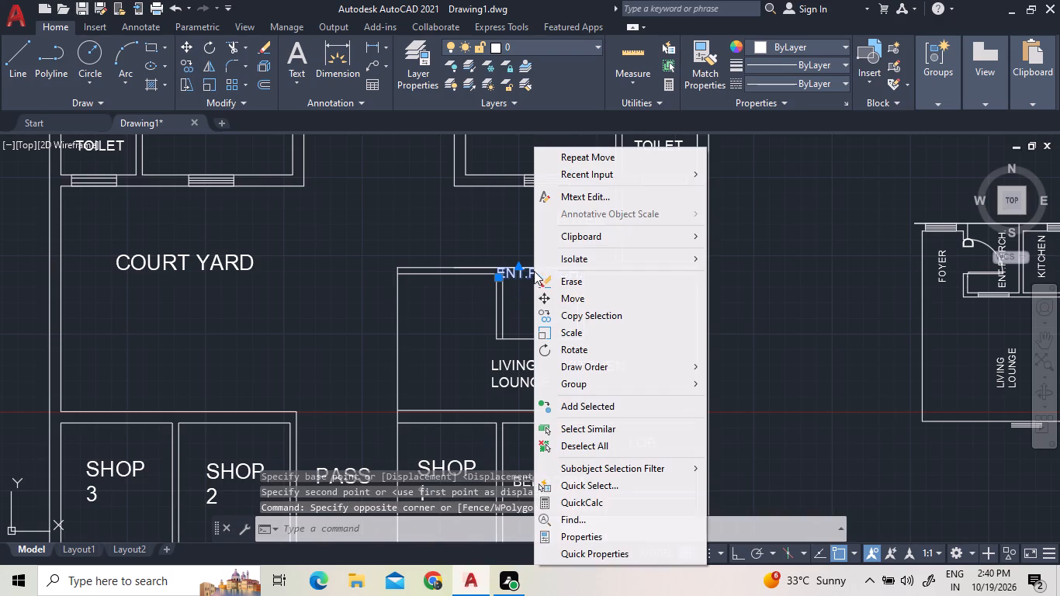
{"action": "double_click", "coordinate": [553, 299]}
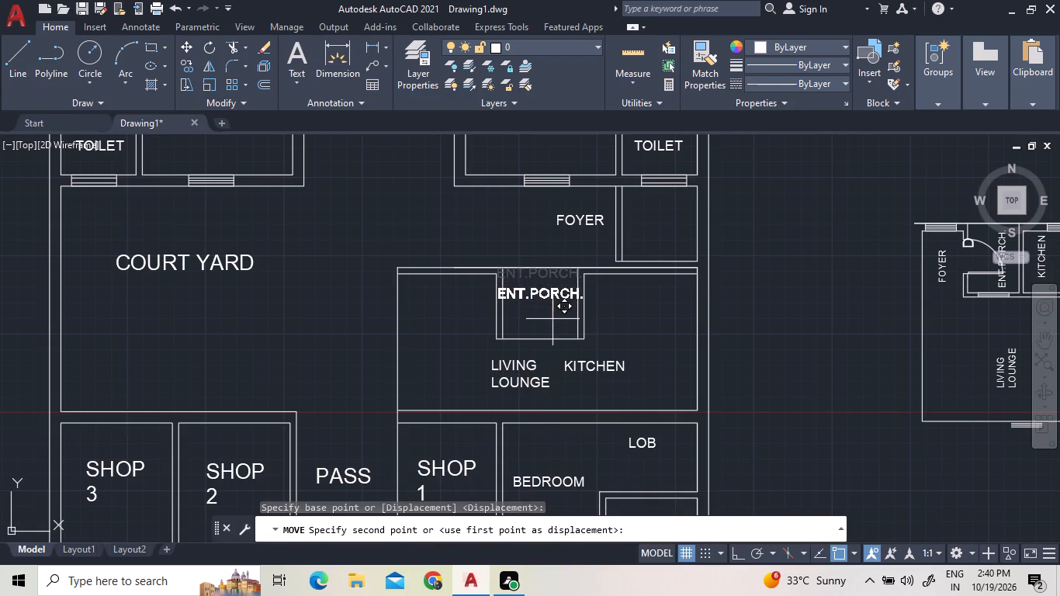
{"action": "left_click", "coordinate": [553, 319]}
Move the KITCHEN label northwest into the area west of the ENT.PORCH. recess.
{"action": "left_click", "coordinate": [634, 376]}
{"action": "left_click", "coordinate": [596, 355]}
{"action": "right_click", "coordinate": [595, 355]}
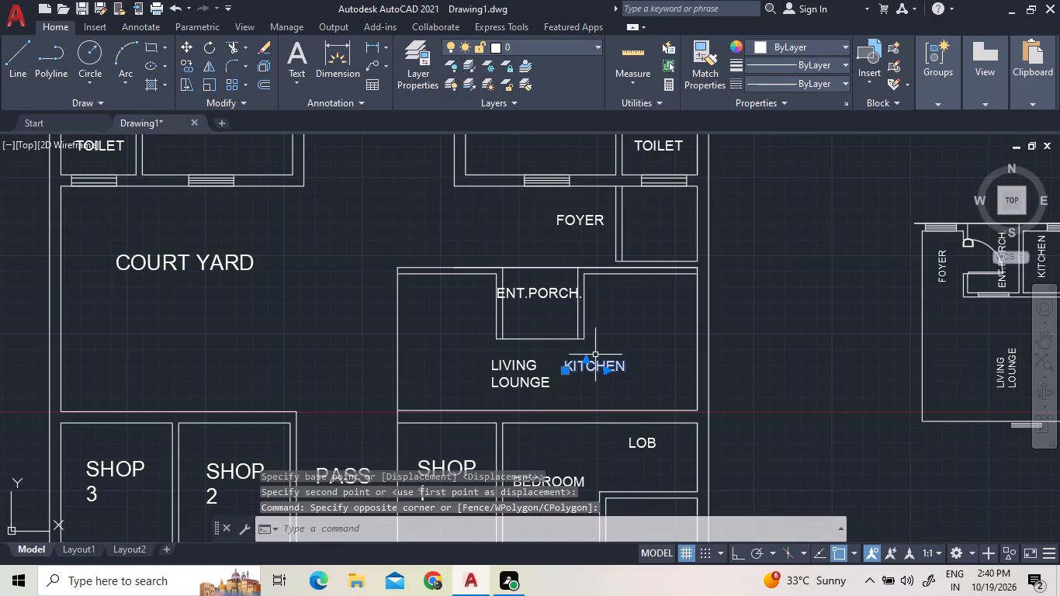
{"action": "left_click", "coordinate": [653, 304]}
{"action": "left_click", "coordinate": [630, 372]}
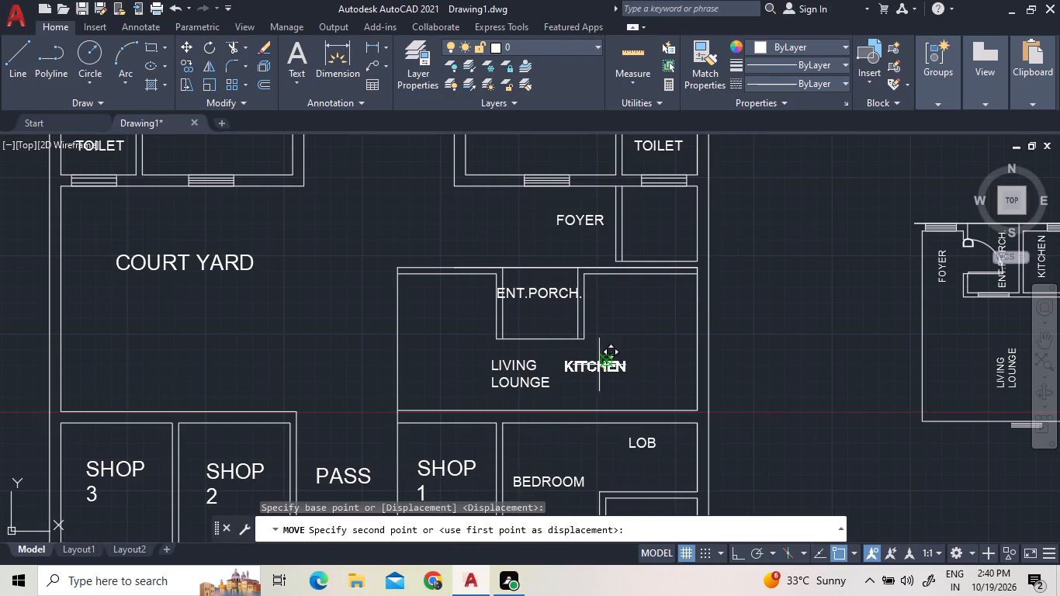
{"action": "left_click", "coordinate": [469, 307]}
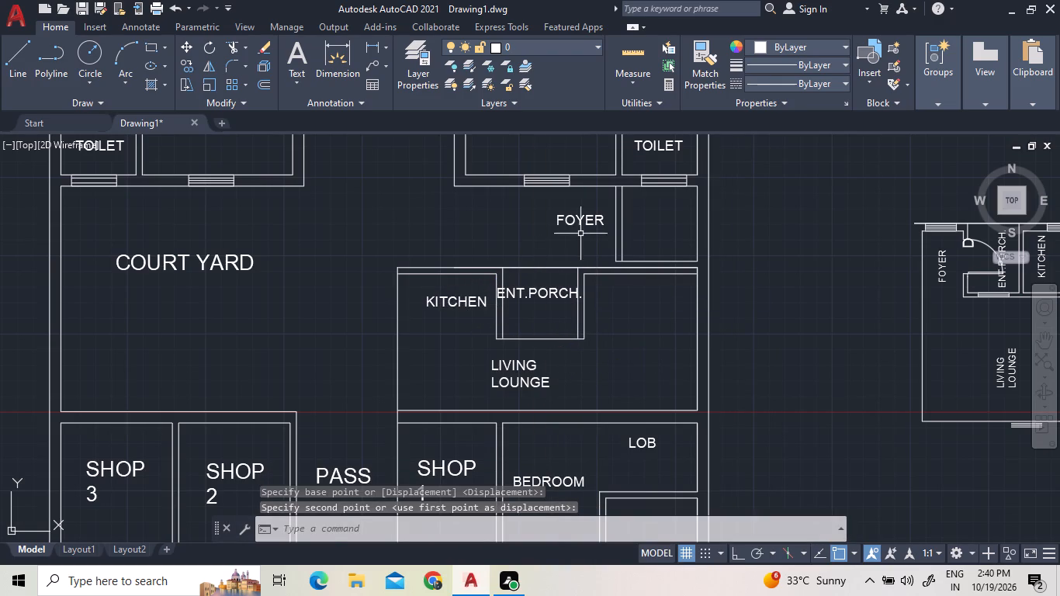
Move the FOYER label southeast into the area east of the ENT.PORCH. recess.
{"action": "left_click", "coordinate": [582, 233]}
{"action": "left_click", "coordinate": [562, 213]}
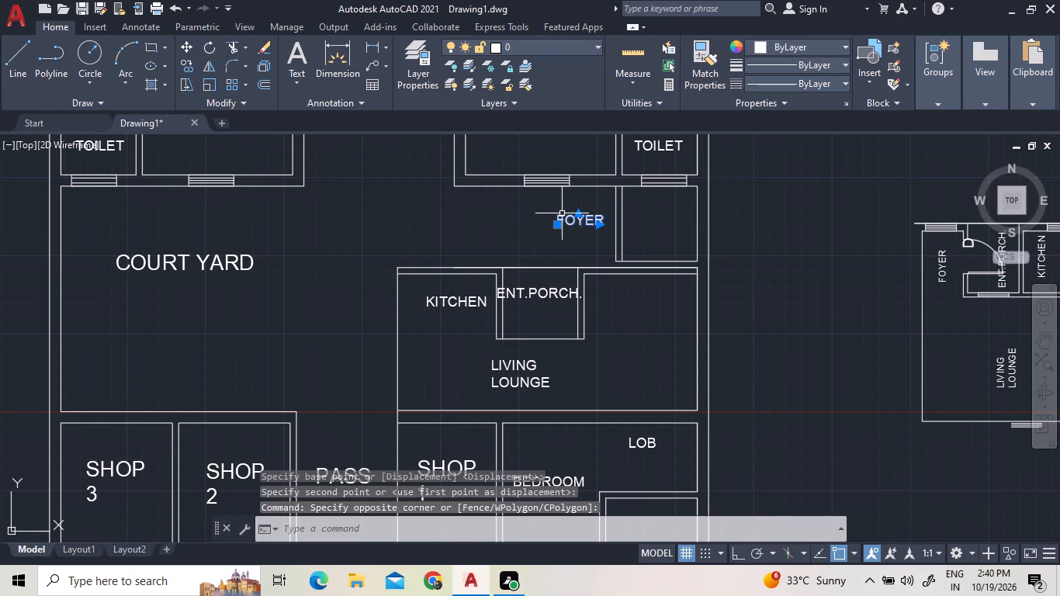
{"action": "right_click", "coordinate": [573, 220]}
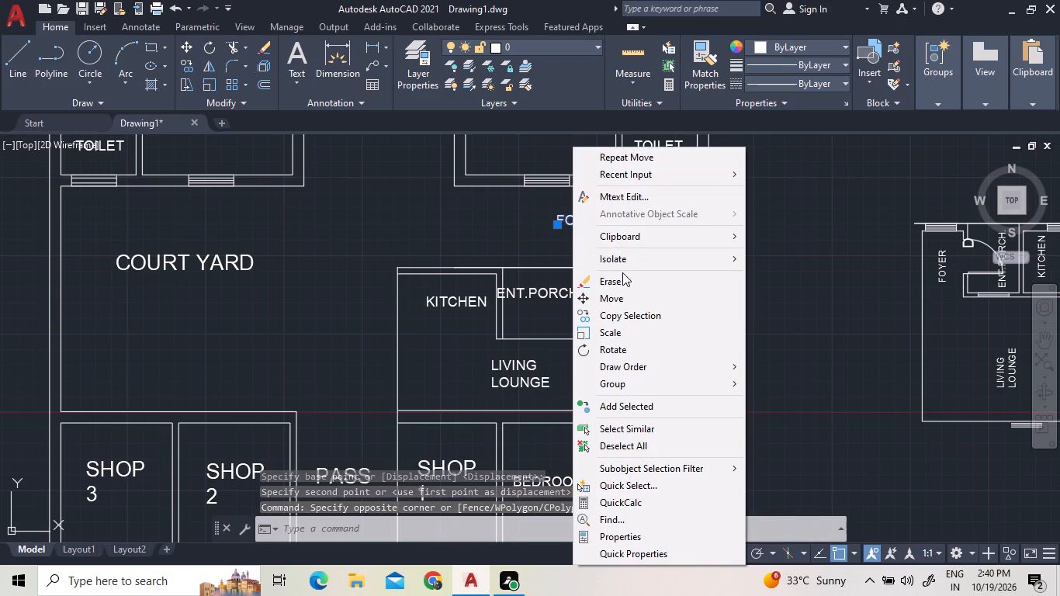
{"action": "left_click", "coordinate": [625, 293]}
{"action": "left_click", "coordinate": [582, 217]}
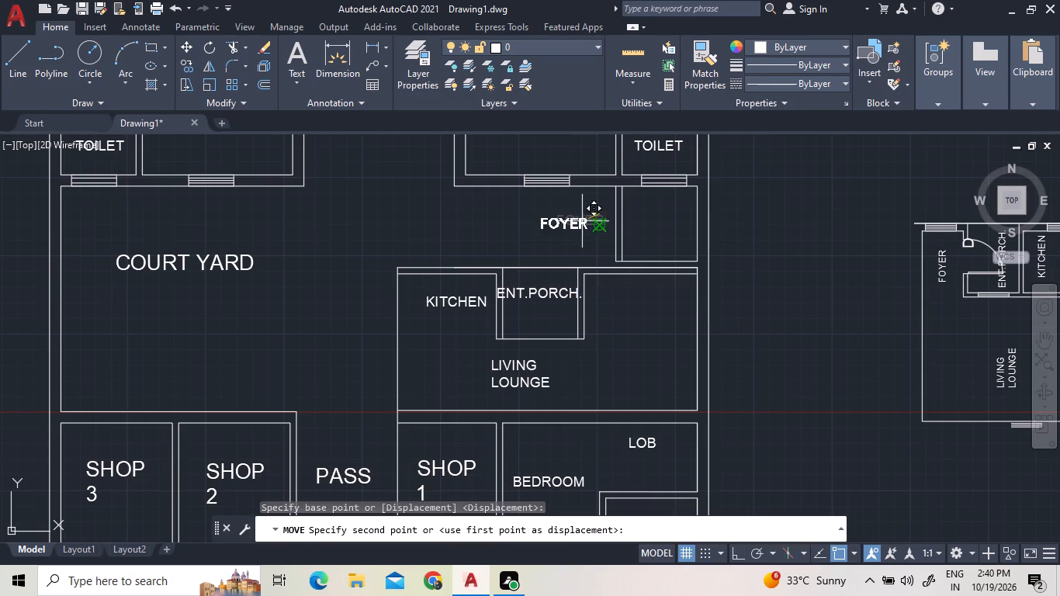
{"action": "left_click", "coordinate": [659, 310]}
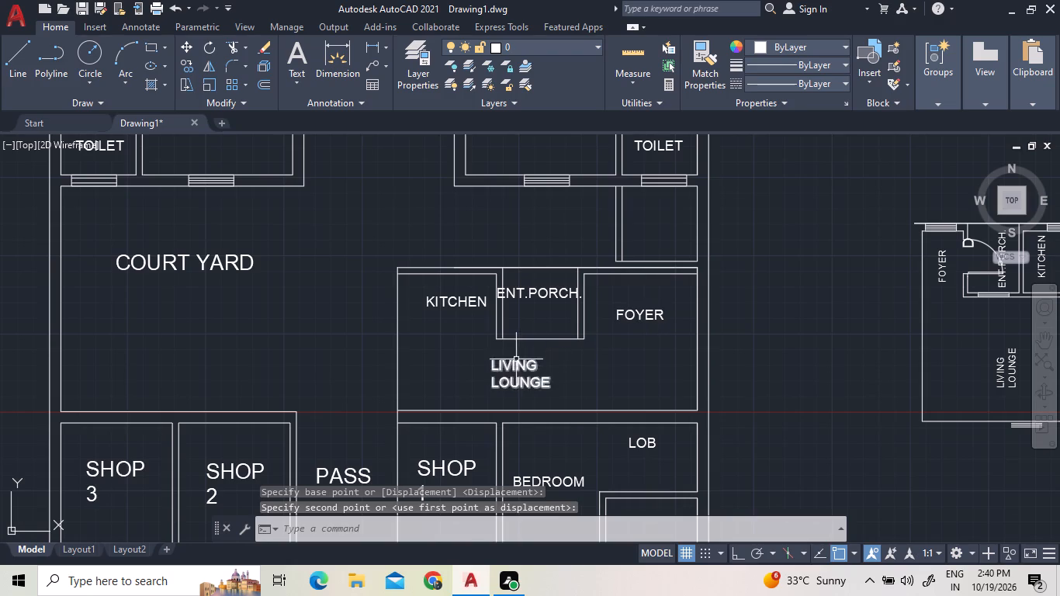
Move the LIVING LOUNGE label east to the southeast part of the open room.
{"action": "left_click", "coordinate": [511, 383]}
{"action": "right_click", "coordinate": [503, 379]}
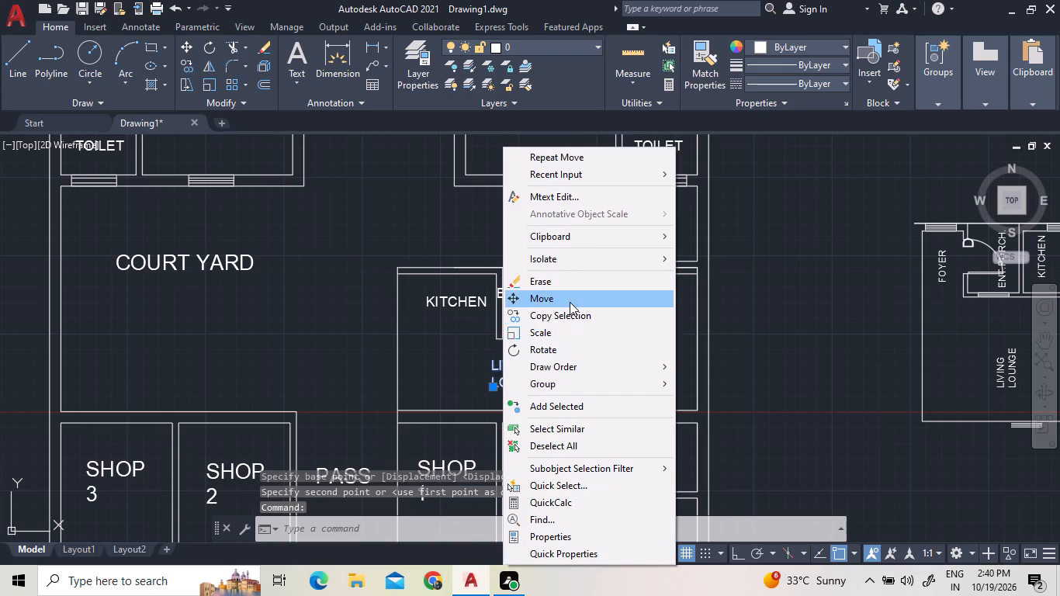
{"action": "left_click", "coordinate": [570, 302]}
{"action": "left_click", "coordinate": [542, 355]}
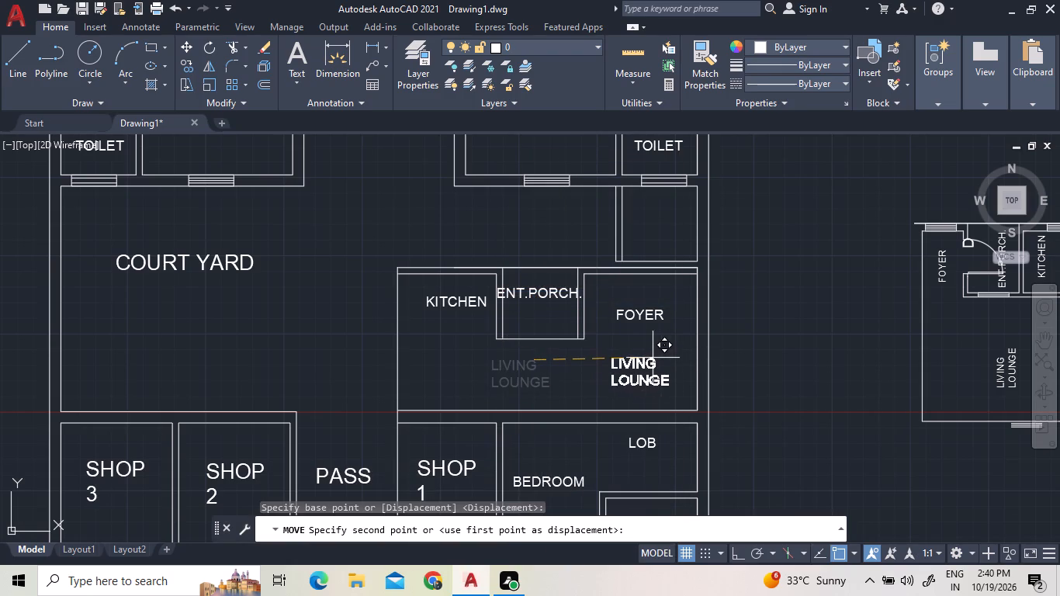
{"action": "left_click", "coordinate": [657, 358]}
Move the FOYER label southwest to just below the ENT.PORCH. recess, west of the LIVING LOUNGE label.
{"action": "left_click", "coordinate": [652, 316]}
{"action": "right_click", "coordinate": [639, 310]}
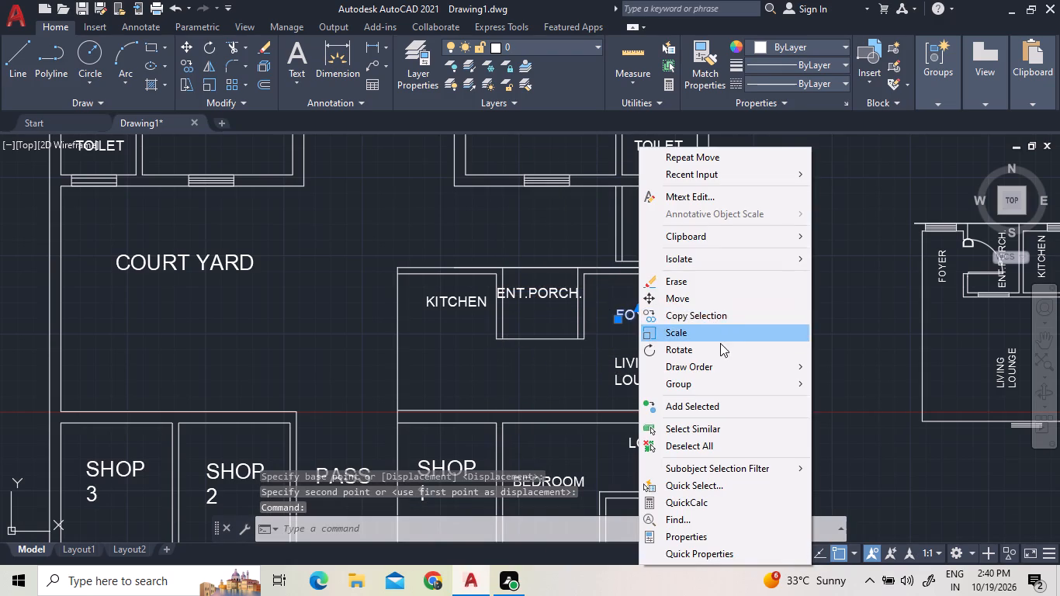
{"action": "double_click", "coordinate": [694, 303]}
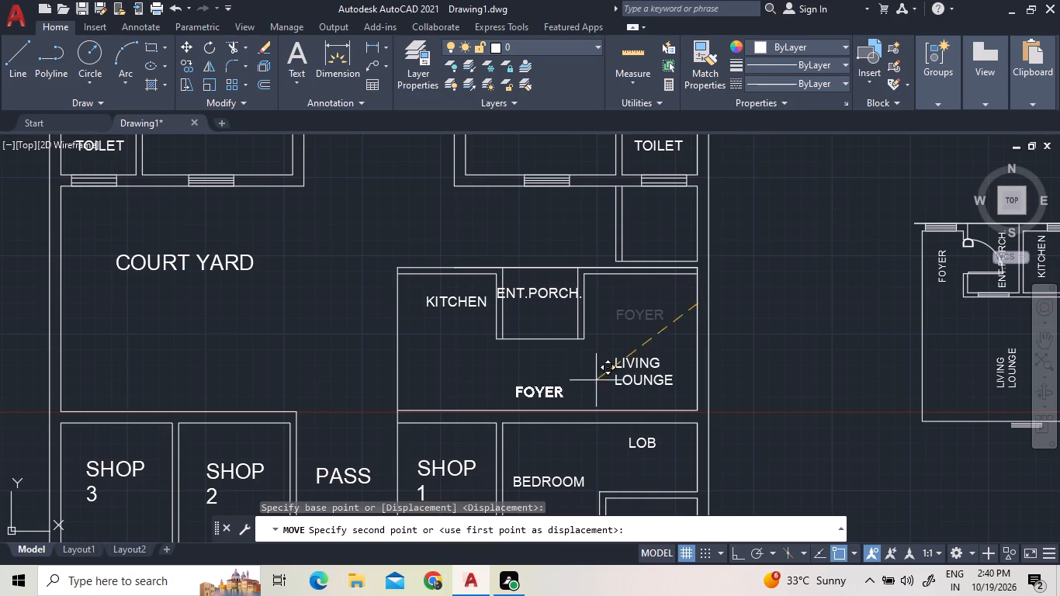
{"action": "left_click", "coordinate": [564, 362]}
Add a WC text label with 1' text height in the small room south of the east apartment's TOILET.
{"action": "scroll", "coordinate": [604, 362], "scroll_direction": "down", "scroll_amount": 2}
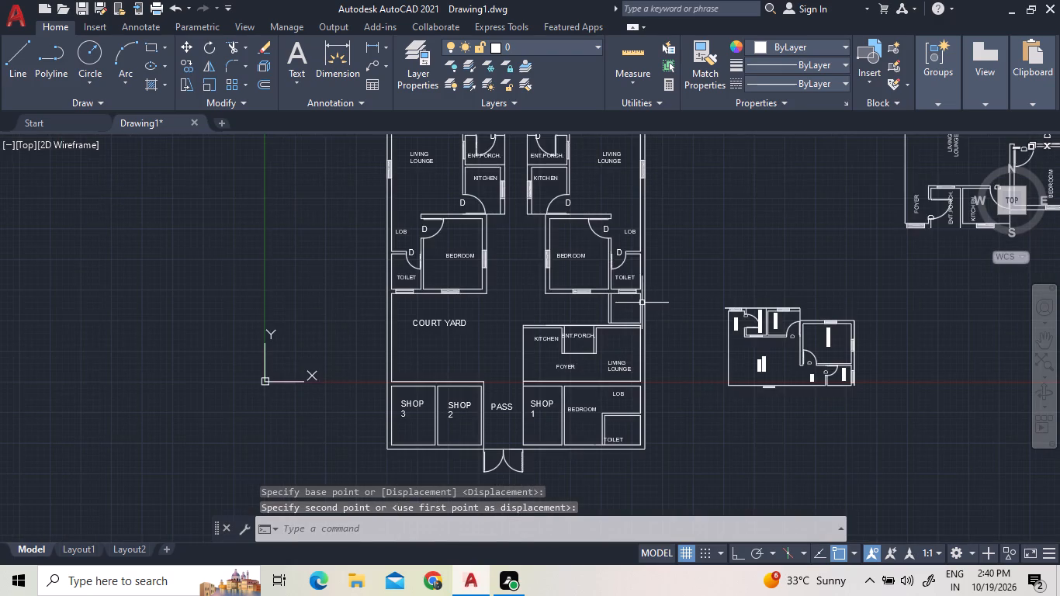
{"action": "scroll", "coordinate": [634, 307], "scroll_direction": "up", "scroll_amount": 3}
{"action": "left_click", "coordinate": [292, 55]}
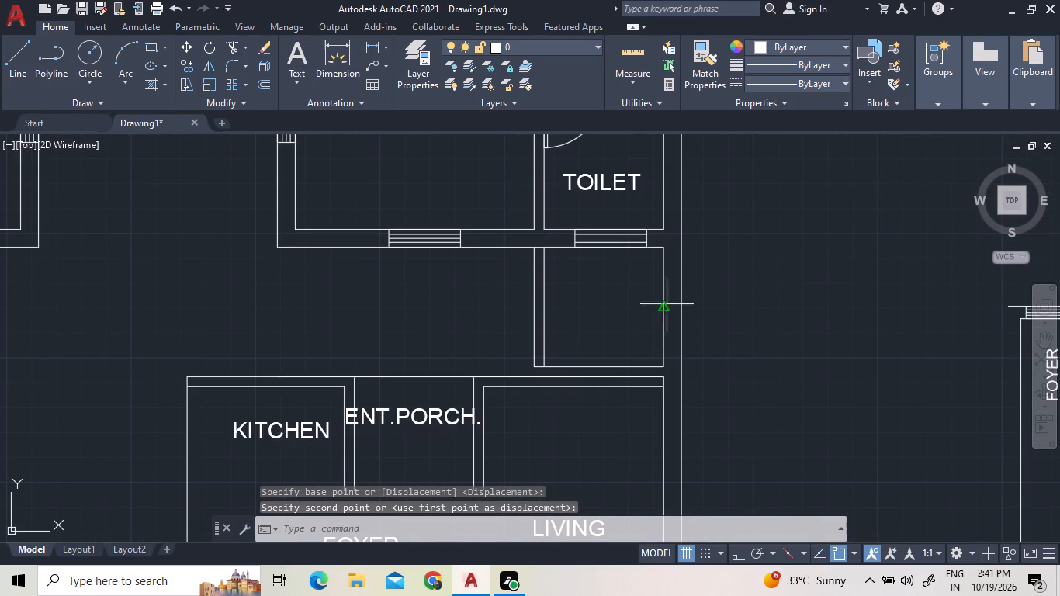
{"action": "left_click", "coordinate": [596, 292]}
{"action": "left_click", "coordinate": [639, 317]}
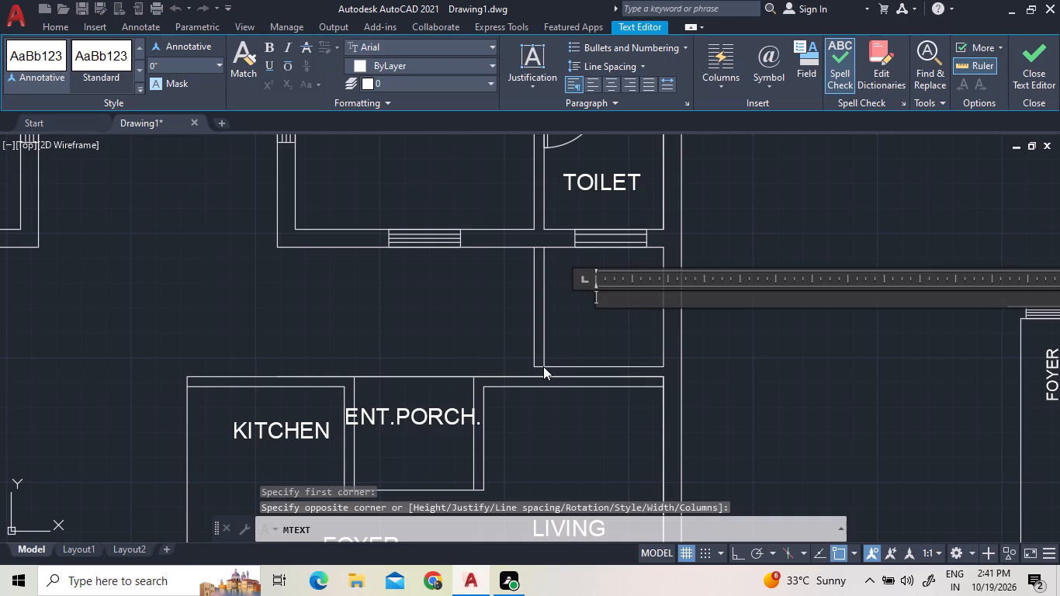
{"action": "type", "text": "WC"}
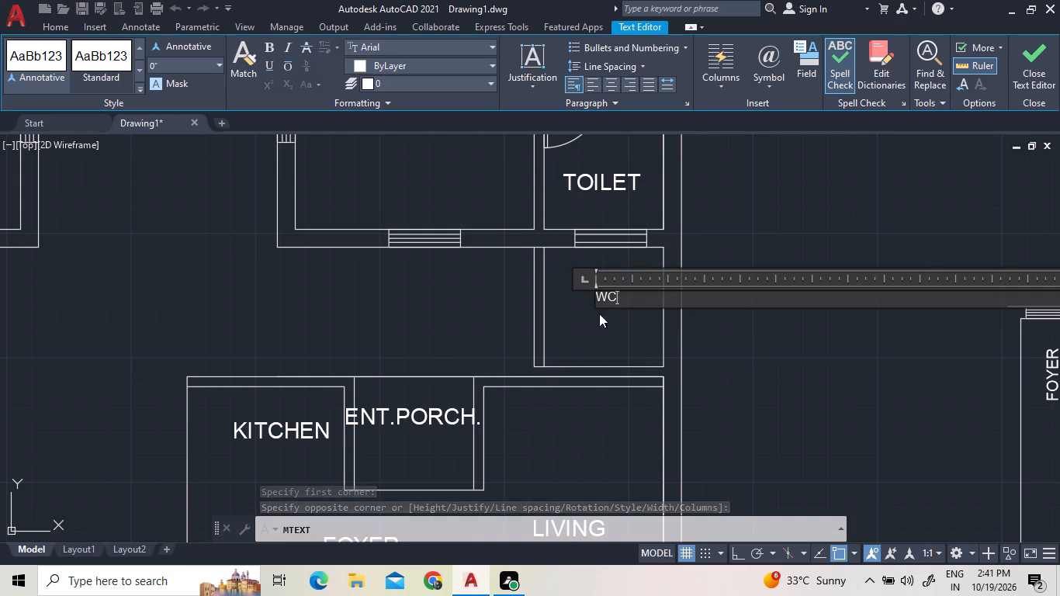
{"action": "double_click", "coordinate": [625, 300]}
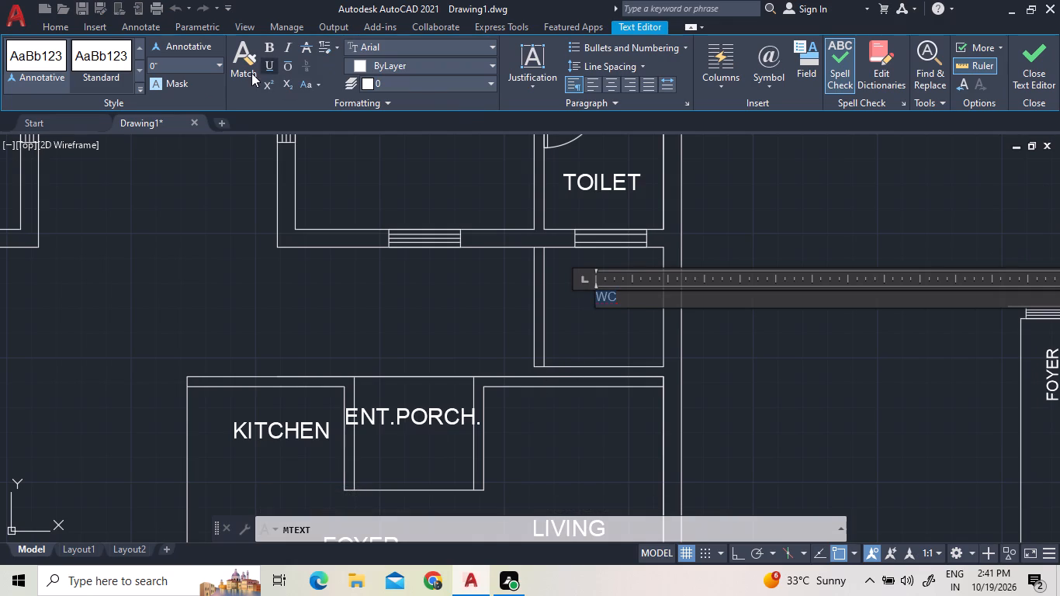
{"action": "left_click", "coordinate": [225, 63]}
{"action": "left_click", "coordinate": [216, 64]}
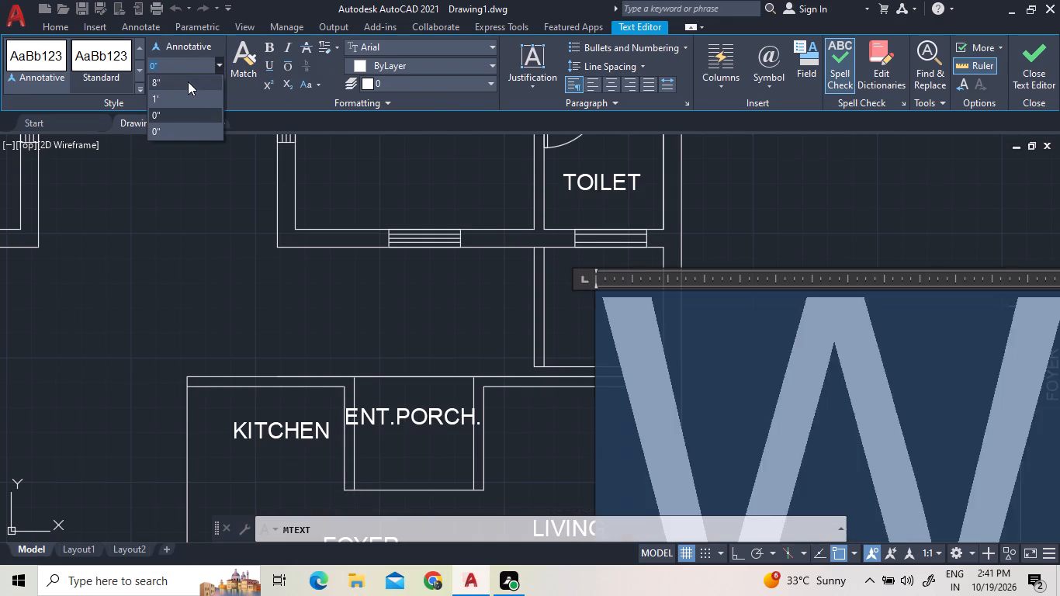
{"action": "left_click", "coordinate": [185, 92]}
{"action": "left_click", "coordinate": [249, 279]}
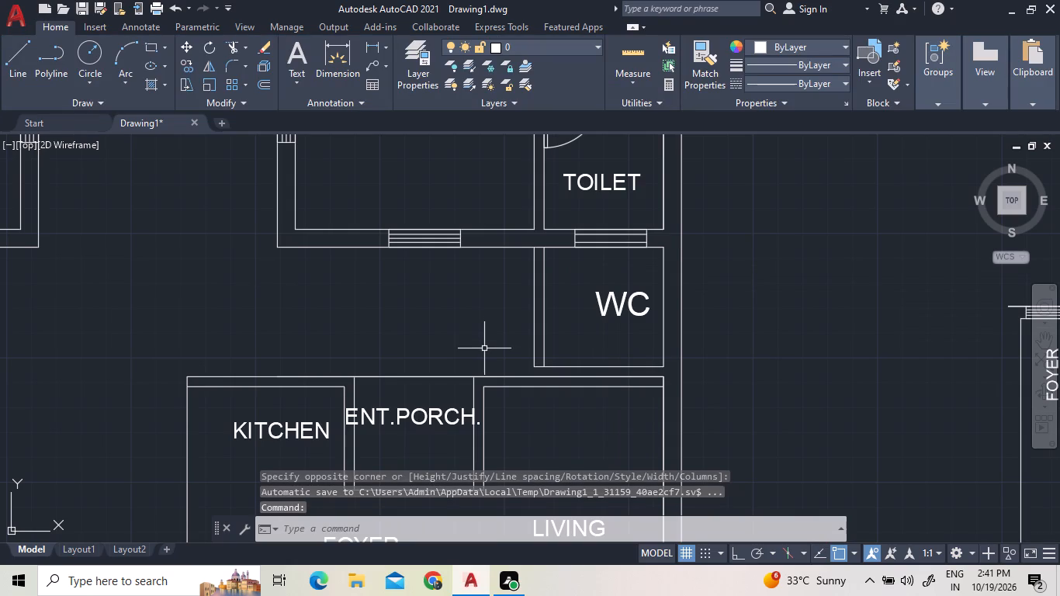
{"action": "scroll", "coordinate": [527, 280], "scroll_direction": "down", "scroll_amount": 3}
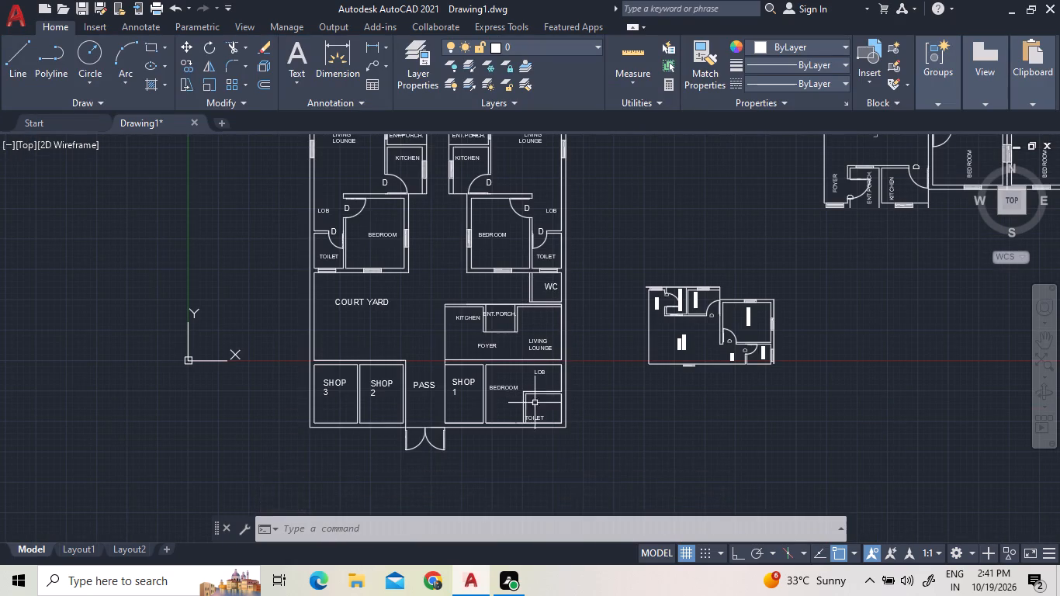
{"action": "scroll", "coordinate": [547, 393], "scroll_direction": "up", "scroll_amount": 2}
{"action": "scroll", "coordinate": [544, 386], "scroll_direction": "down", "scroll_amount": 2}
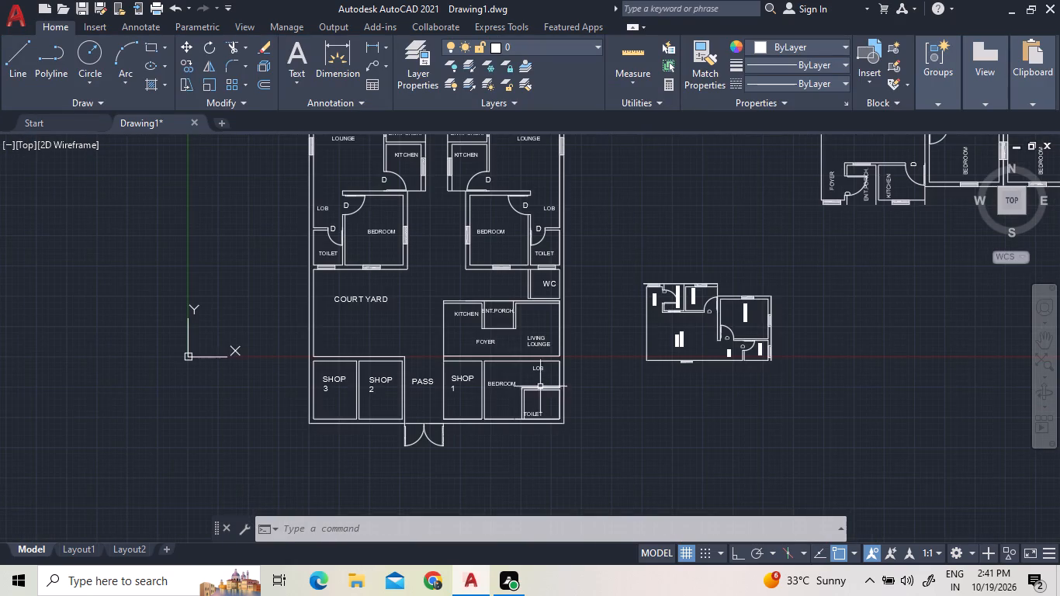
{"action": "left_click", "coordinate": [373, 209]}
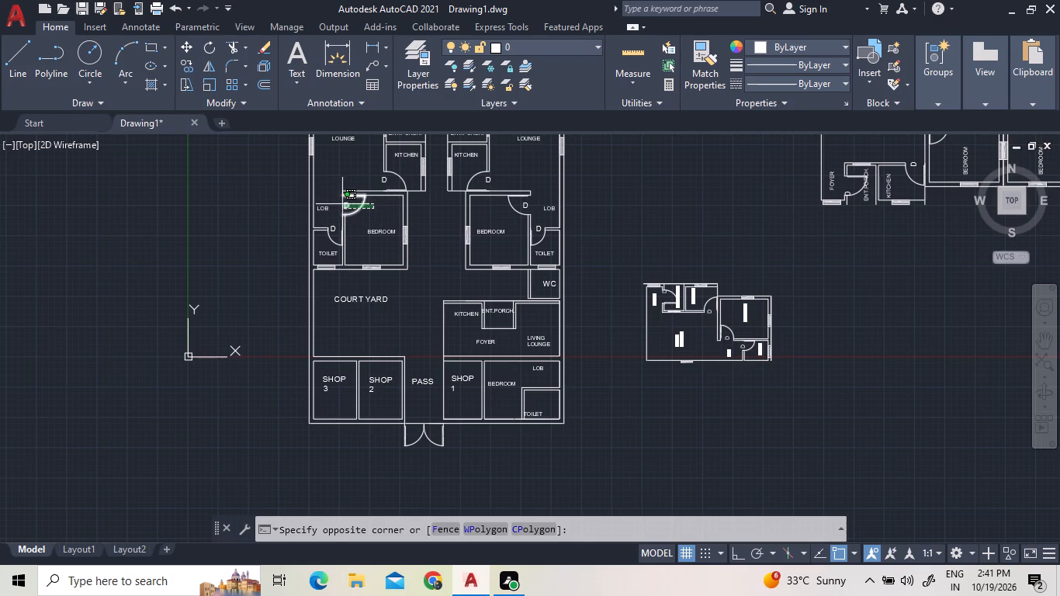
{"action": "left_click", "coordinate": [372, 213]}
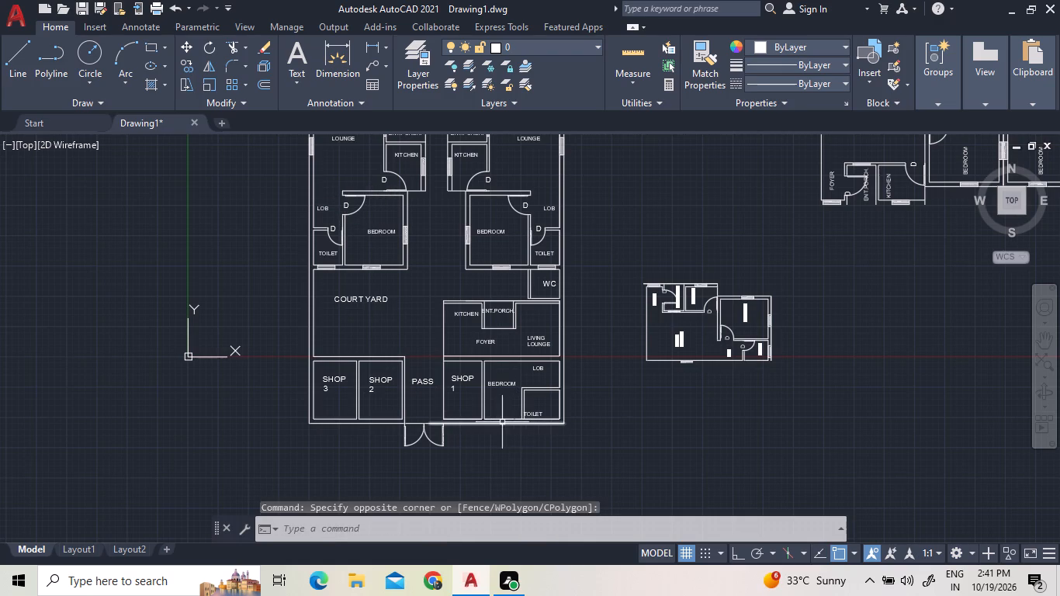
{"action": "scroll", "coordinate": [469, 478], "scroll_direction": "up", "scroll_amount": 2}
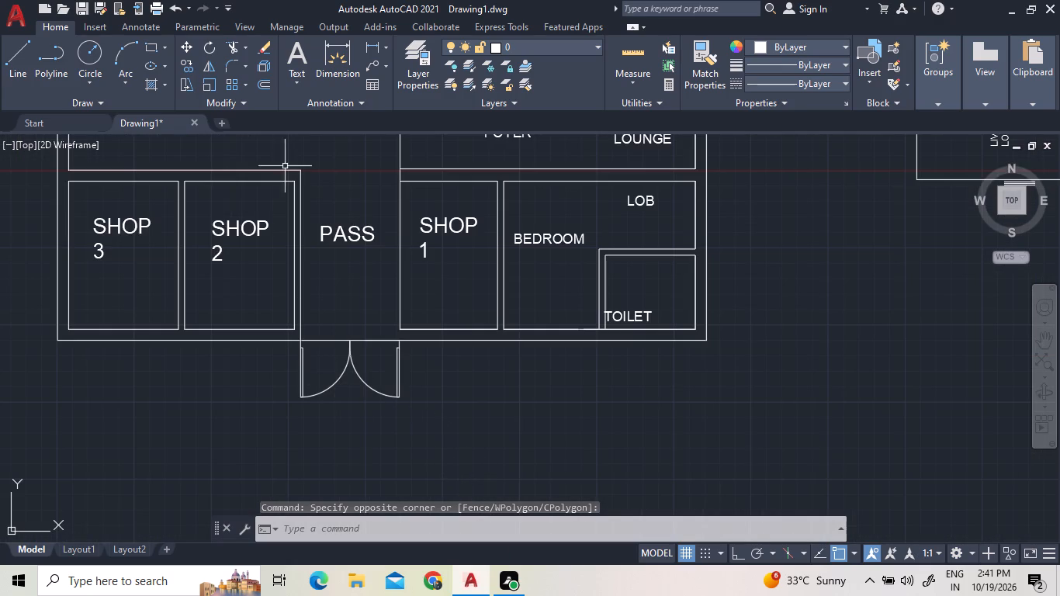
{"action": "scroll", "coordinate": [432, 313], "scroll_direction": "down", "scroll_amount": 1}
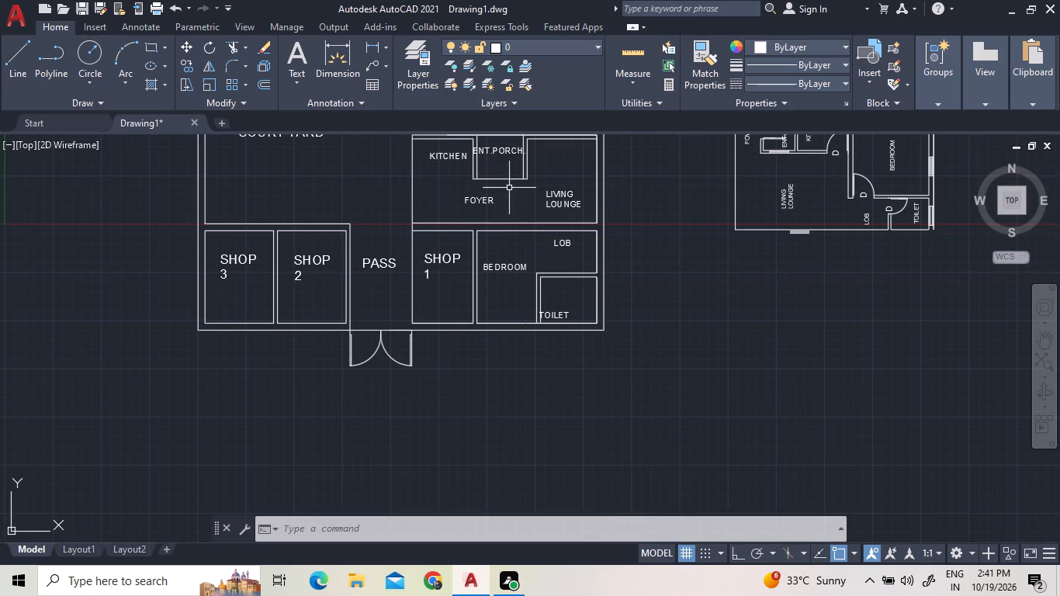
Copy the east apartment's two BEDROOM windows and its TOILET window into the open space southeast of the shops.
{"action": "scroll", "coordinate": [558, 287], "scroll_direction": "down", "scroll_amount": 2}
{"action": "scroll", "coordinate": [570, 197], "scroll_direction": "up", "scroll_amount": 4}
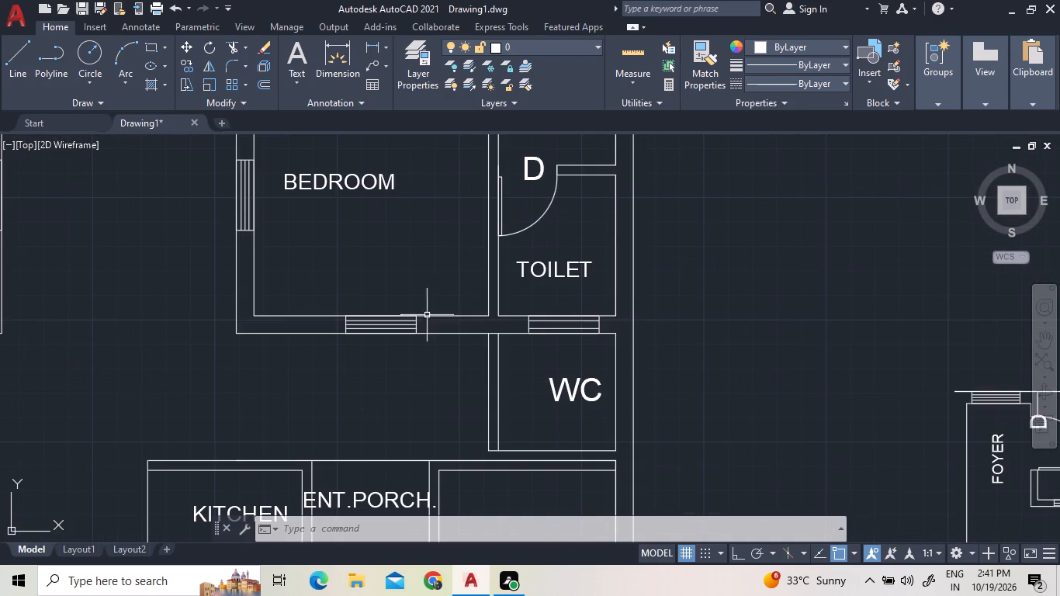
{"action": "left_click", "coordinate": [249, 234]}
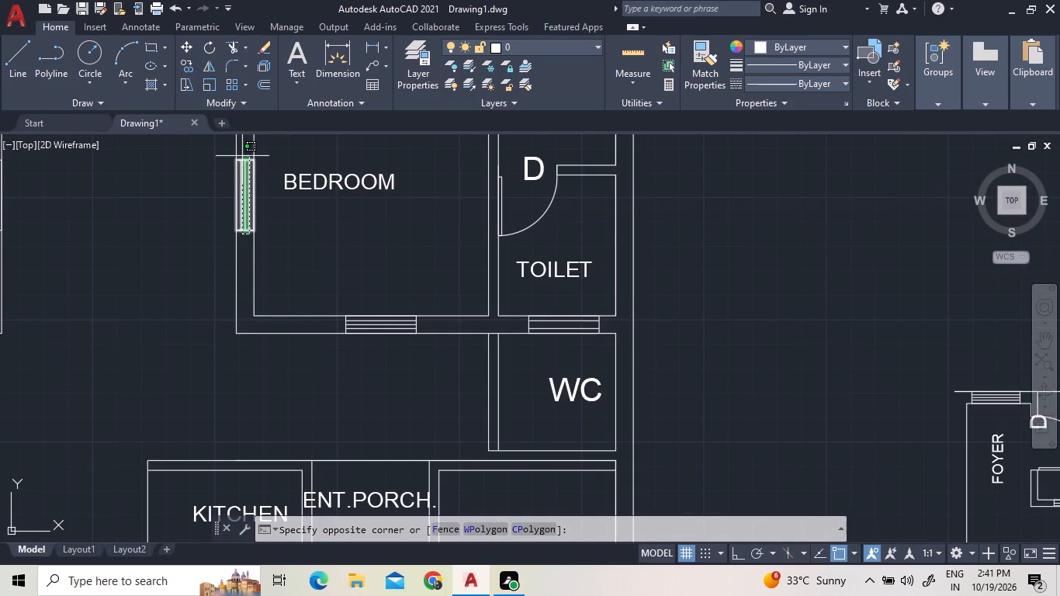
{"action": "left_click", "coordinate": [242, 156]}
{"action": "left_click", "coordinate": [447, 323]}
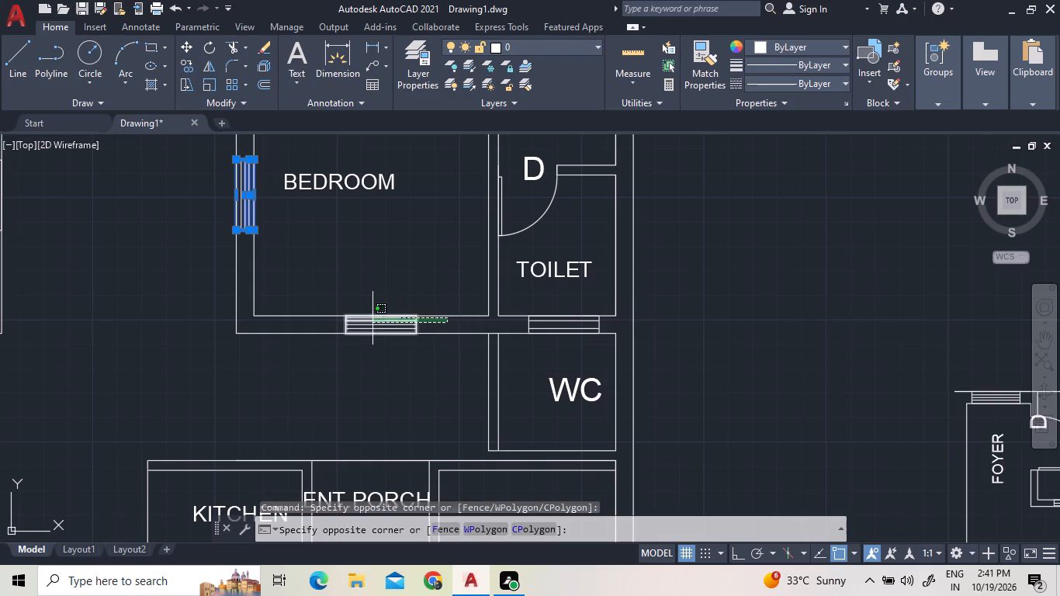
{"action": "left_click", "coordinate": [307, 322]}
{"action": "scroll", "coordinate": [379, 335], "scroll_direction": "up", "scroll_amount": 2}
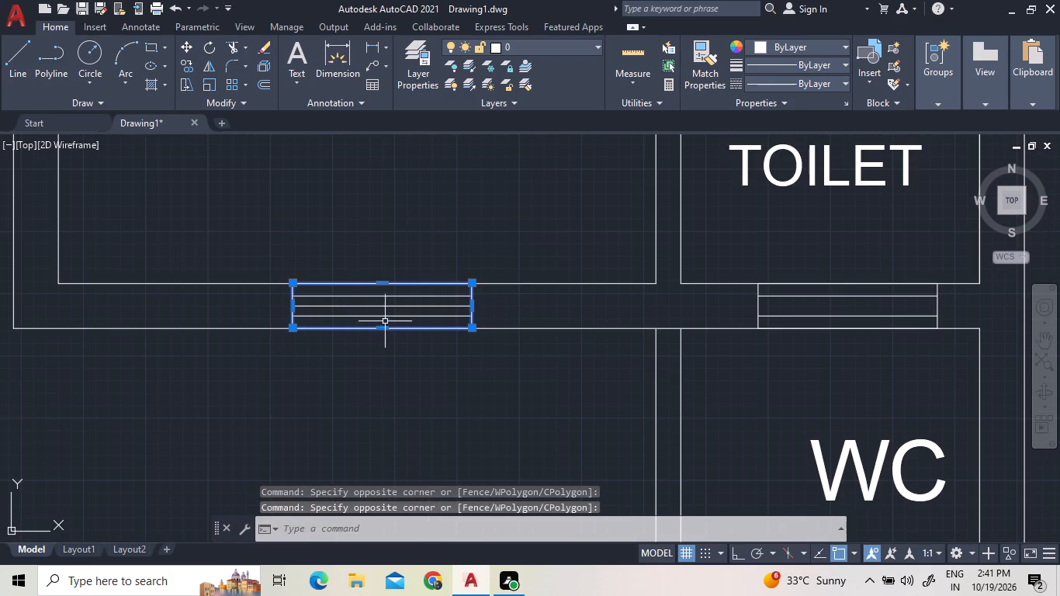
{"action": "left_click", "coordinate": [386, 317]}
{"action": "left_click", "coordinate": [369, 296]}
{"action": "left_click", "coordinate": [369, 307]}
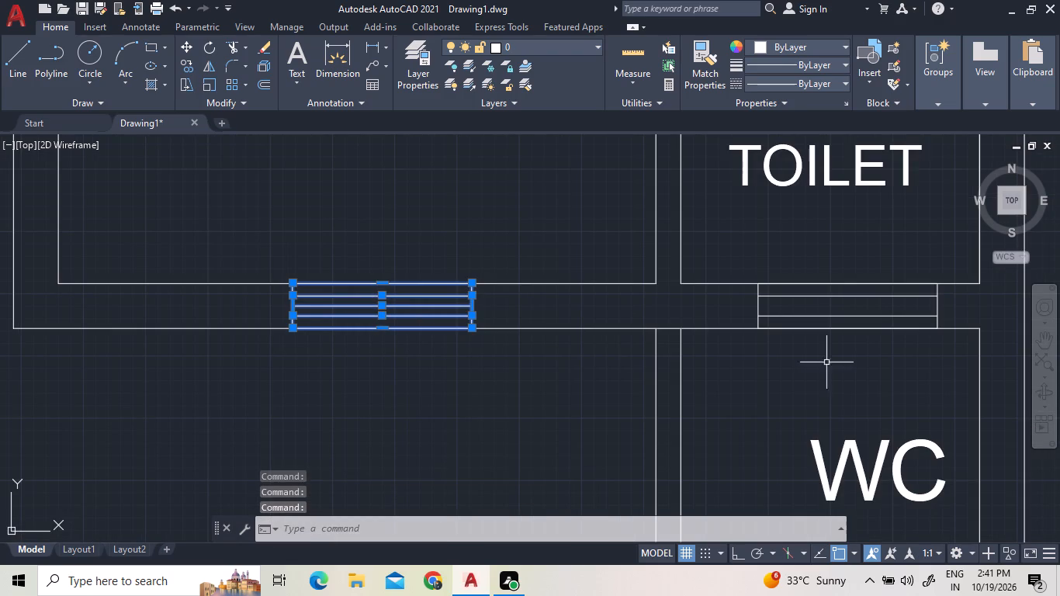
{"action": "left_click", "coordinate": [959, 313]}
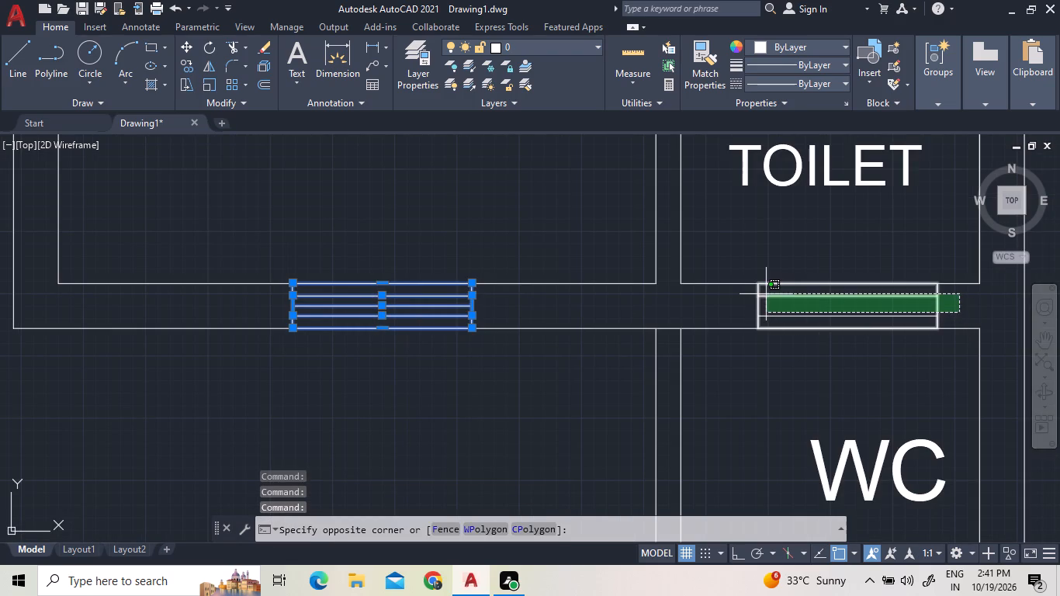
{"action": "left_click", "coordinate": [766, 294]}
{"action": "left_click", "coordinate": [776, 315]}
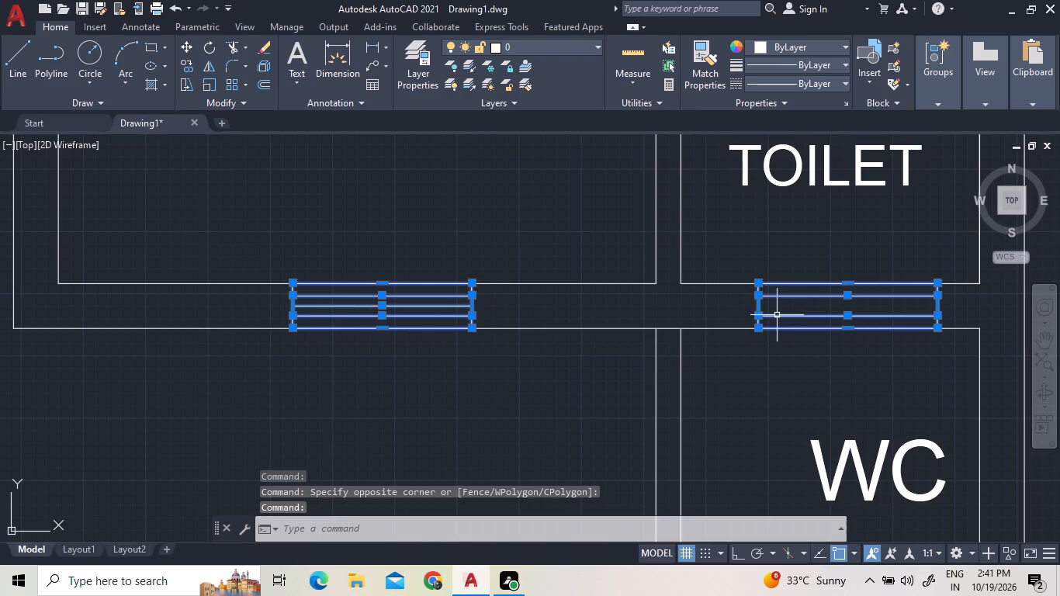
{"action": "scroll", "coordinate": [594, 359], "scroll_direction": "down", "scroll_amount": 2}
{"action": "scroll", "coordinate": [387, 200], "scroll_direction": "up", "scroll_amount": 3}
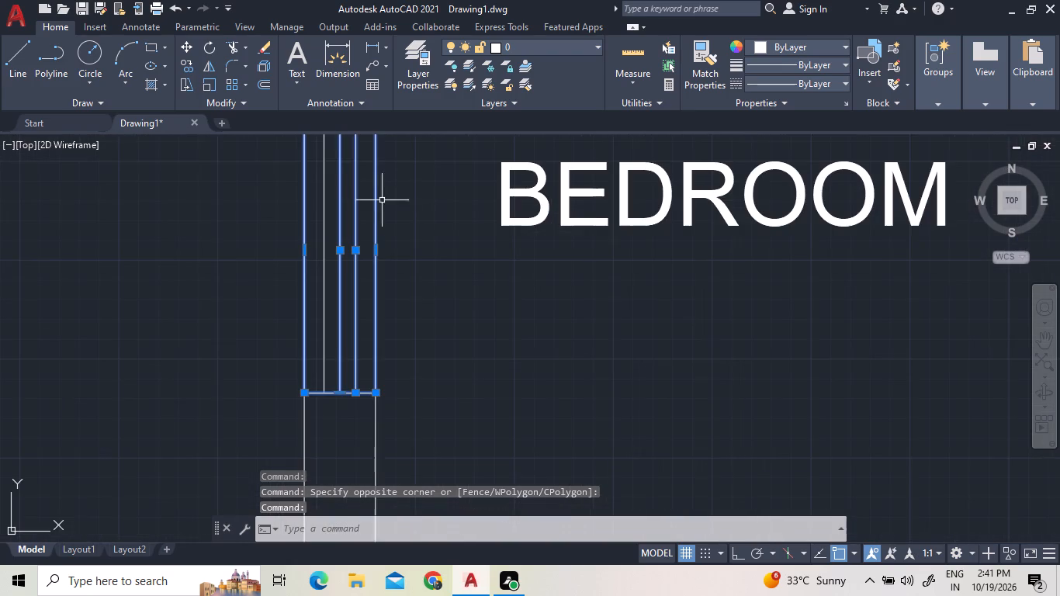
{"action": "left_click", "coordinate": [322, 194]}
{"action": "scroll", "coordinate": [483, 267], "scroll_direction": "down", "scroll_amount": 4}
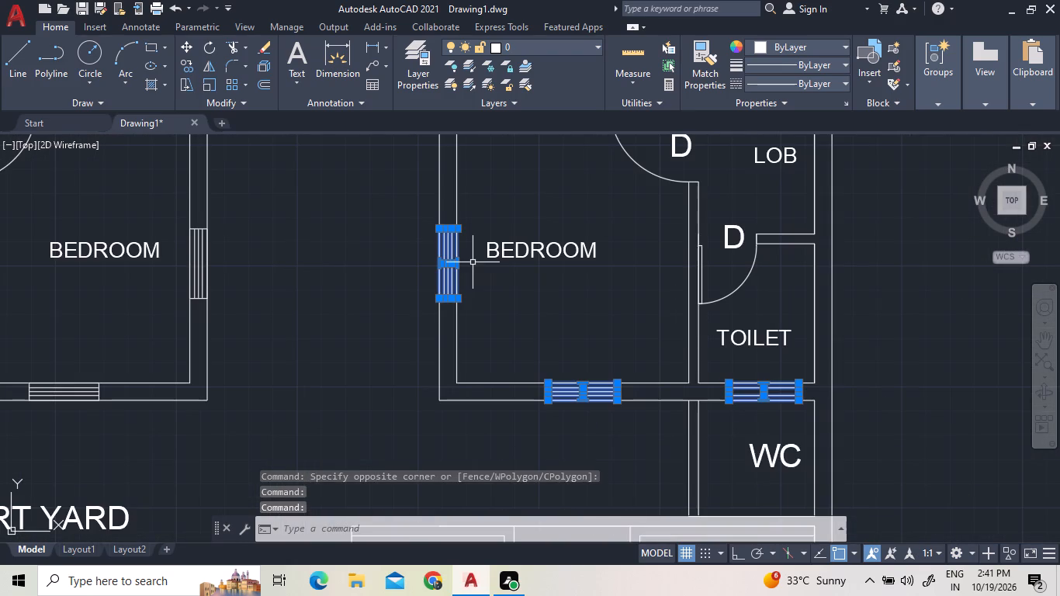
{"action": "scroll", "coordinate": [473, 264], "scroll_direction": "down", "scroll_amount": 4}
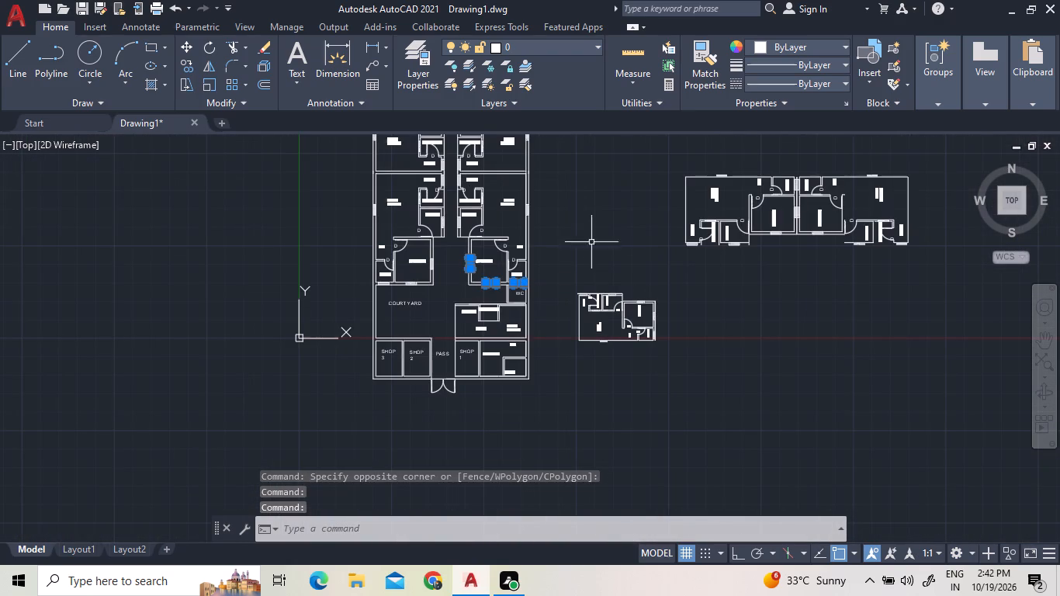
{"action": "right_click", "coordinate": [612, 207]}
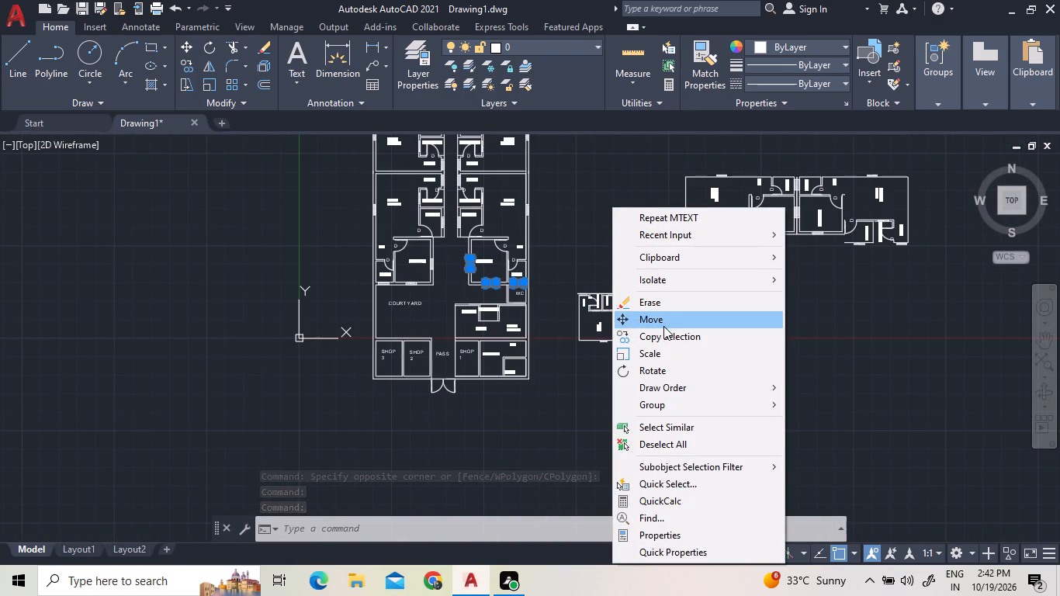
{"action": "left_click", "coordinate": [665, 331]}
{"action": "scroll", "coordinate": [510, 279], "scroll_direction": "up", "scroll_amount": 4}
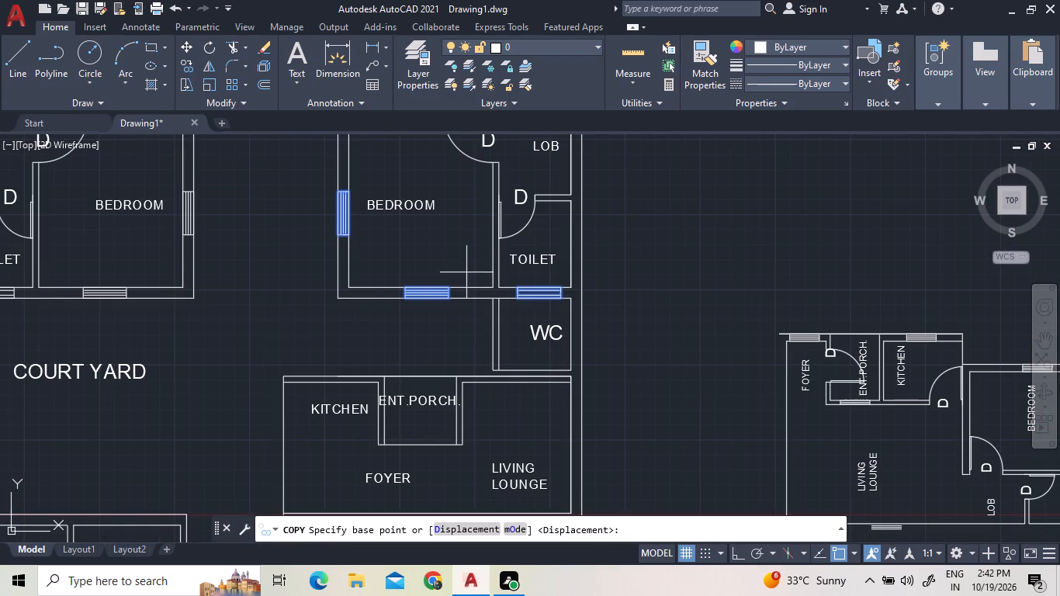
{"action": "left_click", "coordinate": [429, 289]}
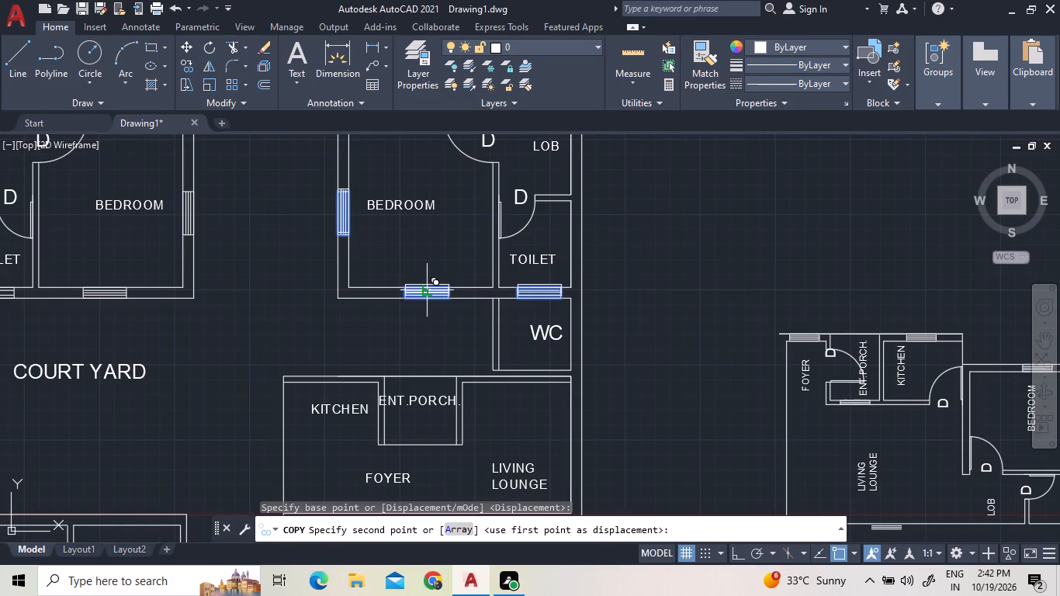
{"action": "scroll", "coordinate": [429, 289], "scroll_direction": "down", "scroll_amount": 3}
{"action": "scroll", "coordinate": [439, 397], "scroll_direction": "up", "scroll_amount": 3}
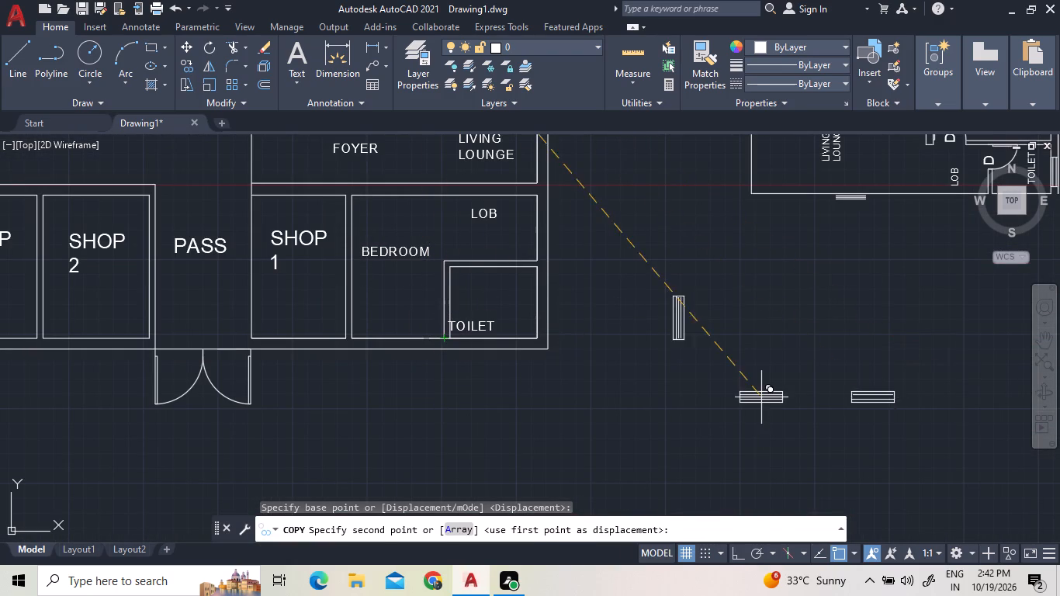
{"action": "left_click", "coordinate": [750, 369]}
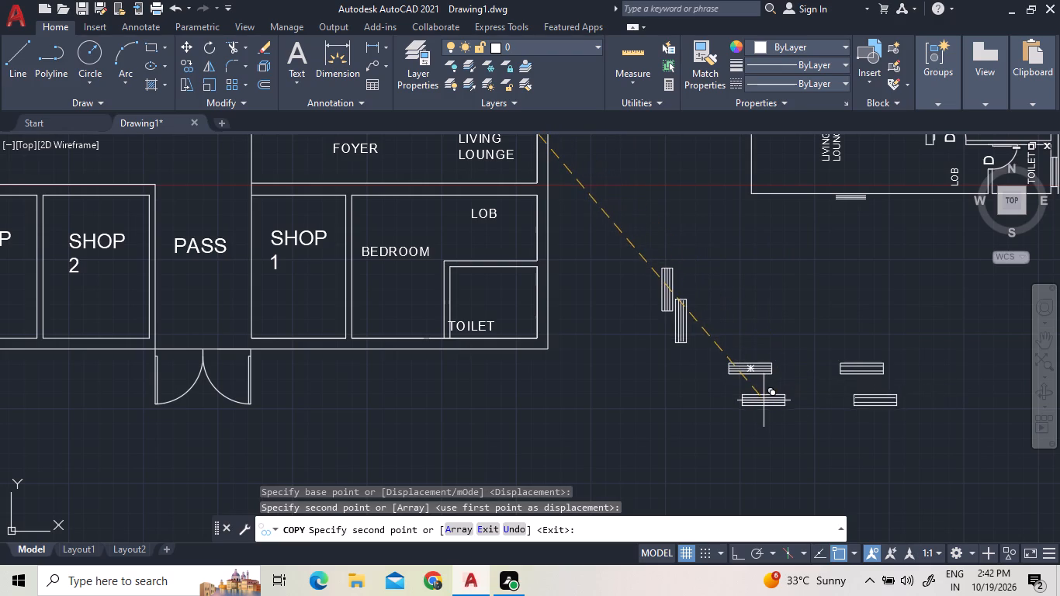
{"action": "key", "text": "Escape"}
Mirror the three copied windows across a vertical line just east of the building, keeping the source objects.
{"action": "left_click", "coordinate": [894, 402]}
{"action": "left_click", "coordinate": [606, 230]}
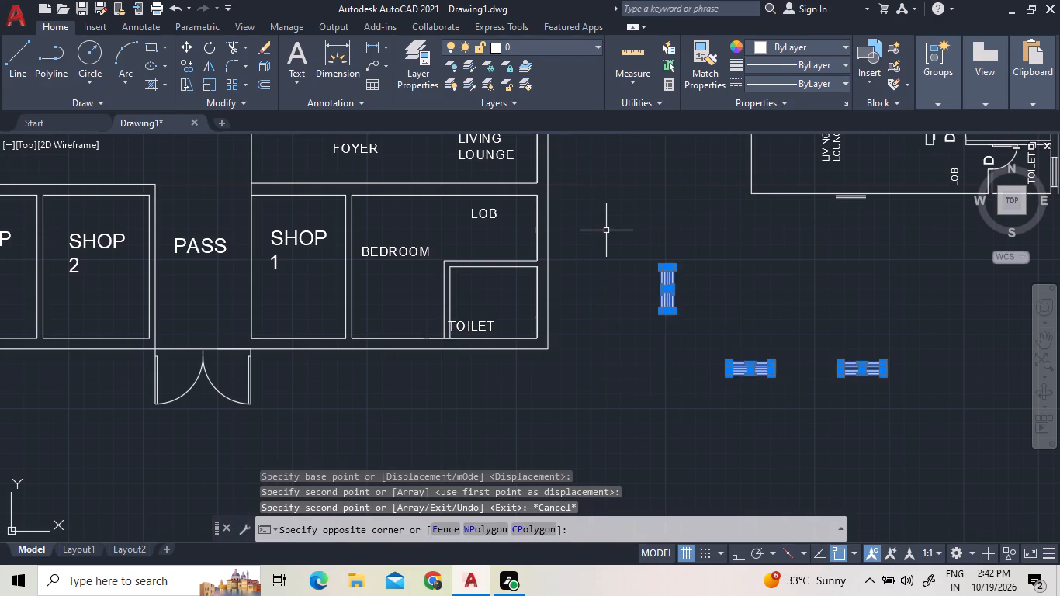
{"action": "right_click", "coordinate": [606, 230]}
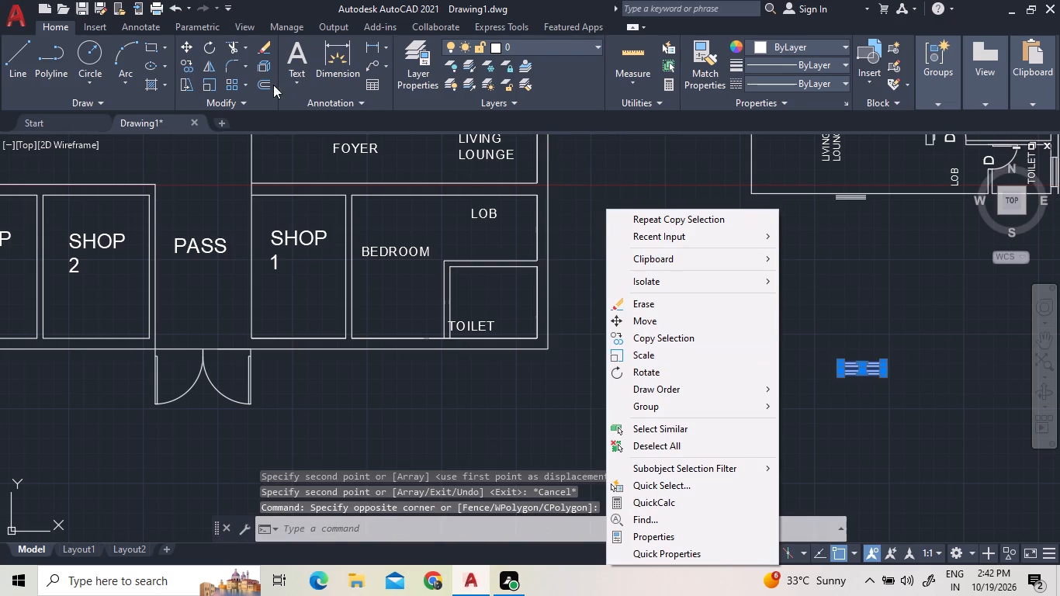
{"action": "left_click", "coordinate": [209, 64]}
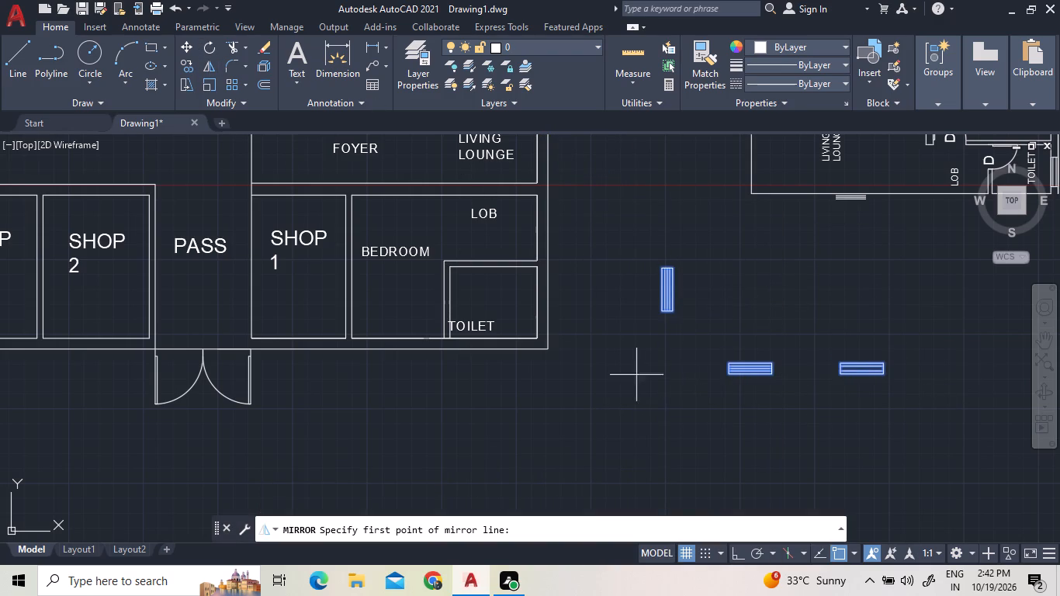
{"action": "left_click", "coordinate": [626, 383]}
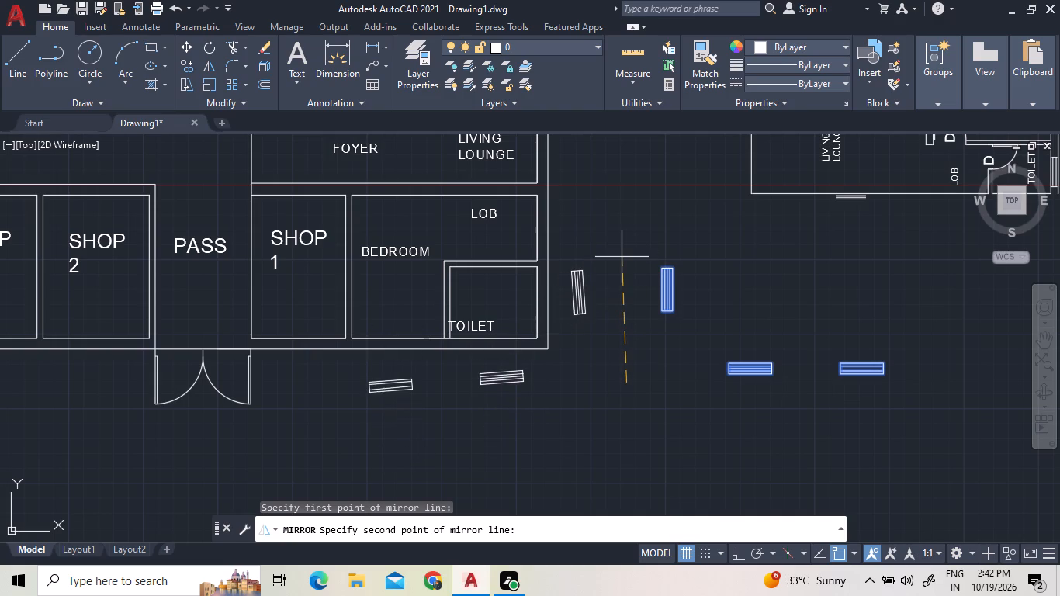
{"action": "key", "text": "F8"}
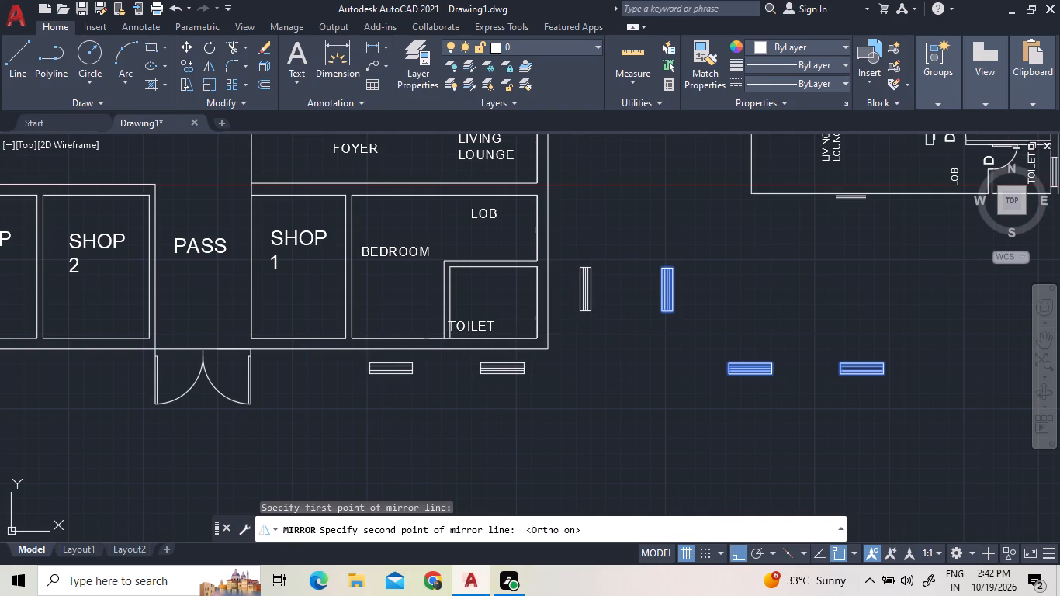
{"action": "left_click", "coordinate": [624, 244]}
{"action": "left_click", "coordinate": [573, 408]}
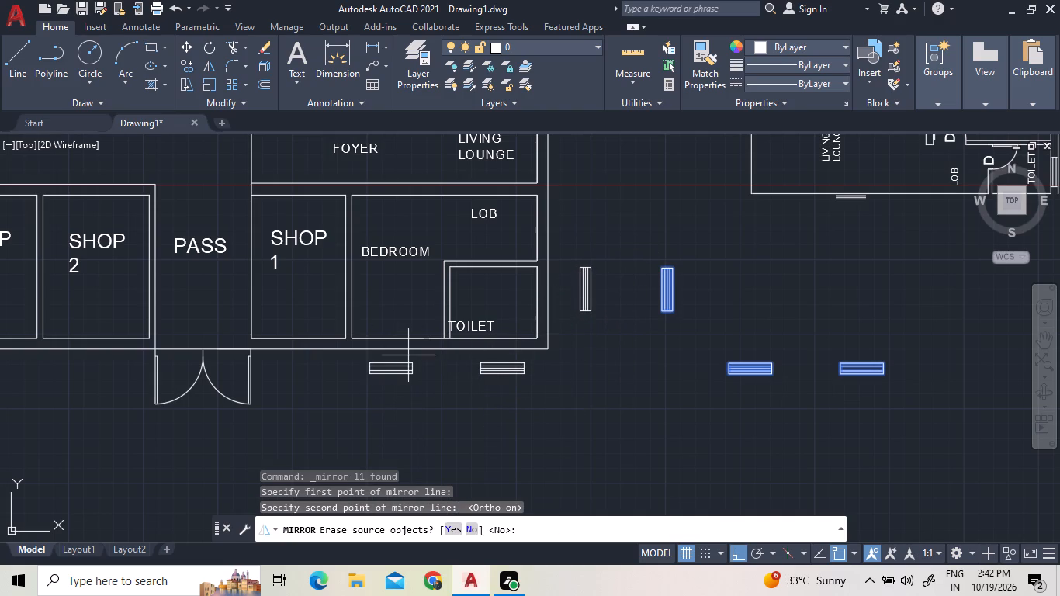
{"action": "left_click", "coordinate": [473, 527]}
Move the three mirrored windows north about 12'-7", fitting the horizontal pair into the wall between LIVING LOUNGE and BEDROOM/LOB.
{"action": "left_click", "coordinate": [537, 377]}
{"action": "left_click", "coordinate": [334, 355]}
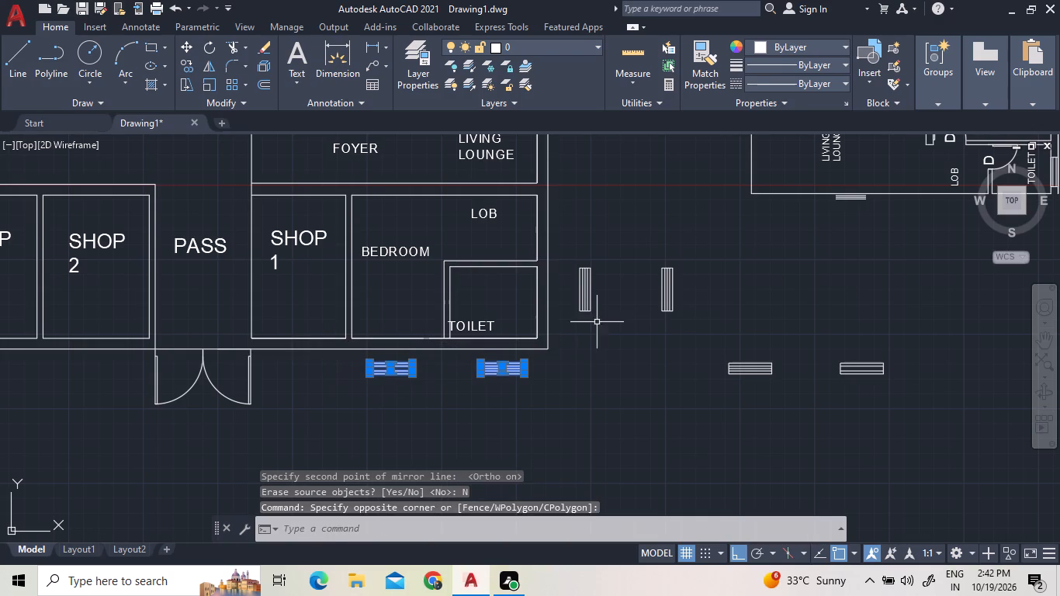
{"action": "left_click", "coordinate": [622, 324]}
{"action": "left_click", "coordinate": [566, 233]}
{"action": "right_click", "coordinate": [562, 233]}
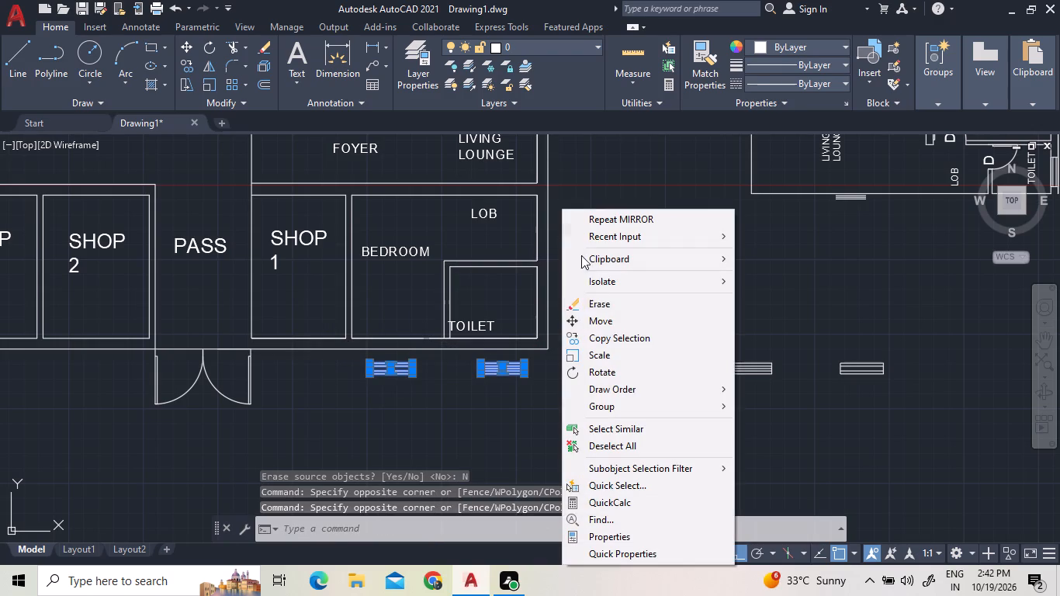
{"action": "double_click", "coordinate": [612, 320]}
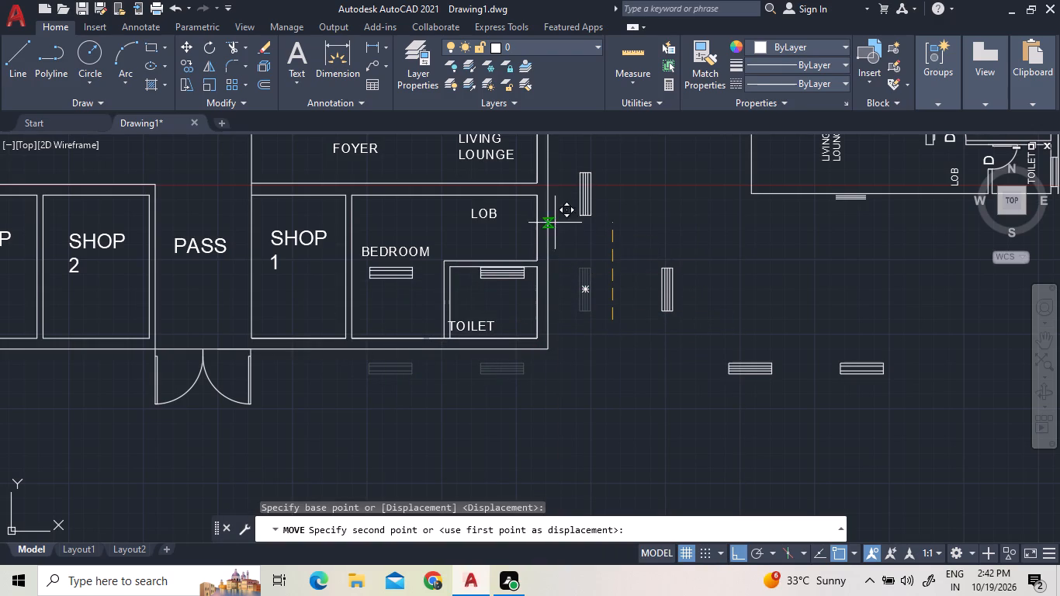
{"action": "scroll", "coordinate": [531, 266], "scroll_direction": "down", "scroll_amount": 2}
{"action": "scroll", "coordinate": [538, 212], "scroll_direction": "up", "scroll_amount": 2}
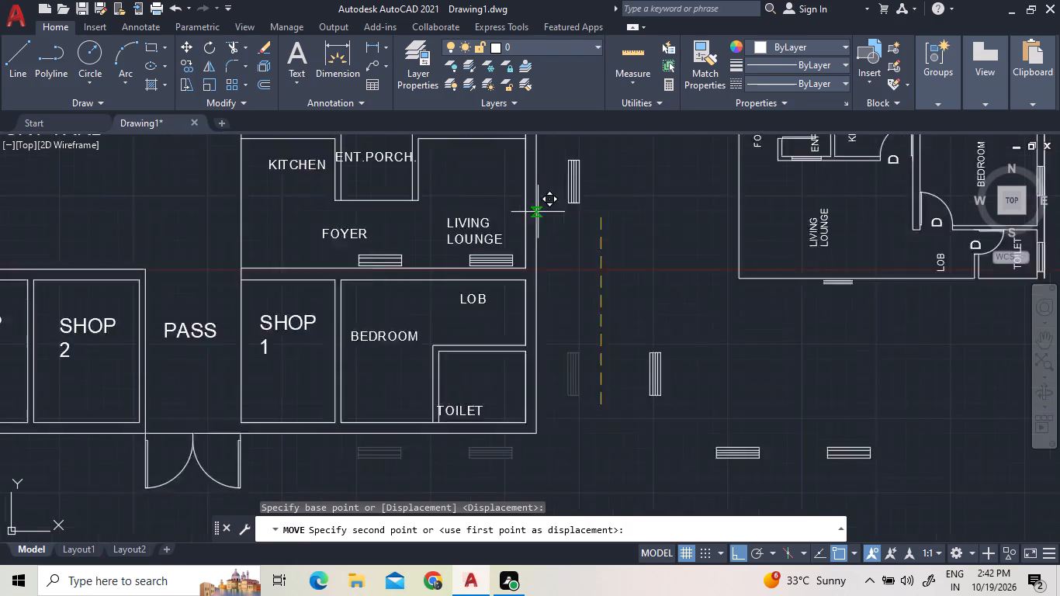
{"action": "scroll", "coordinate": [538, 212], "scroll_direction": "up", "scroll_amount": 1}
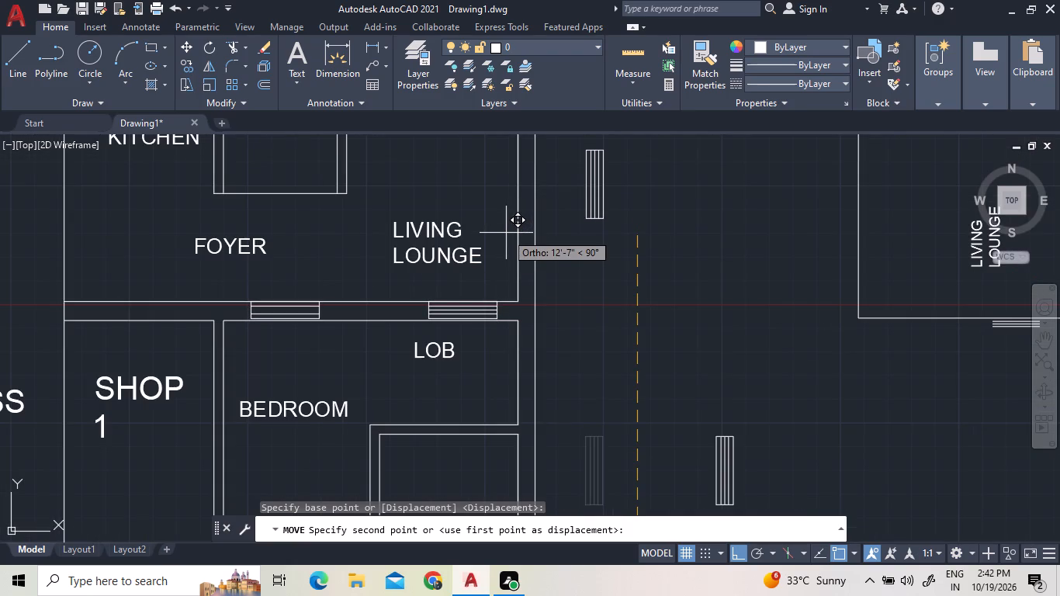
{"action": "left_click", "coordinate": [506, 233]}
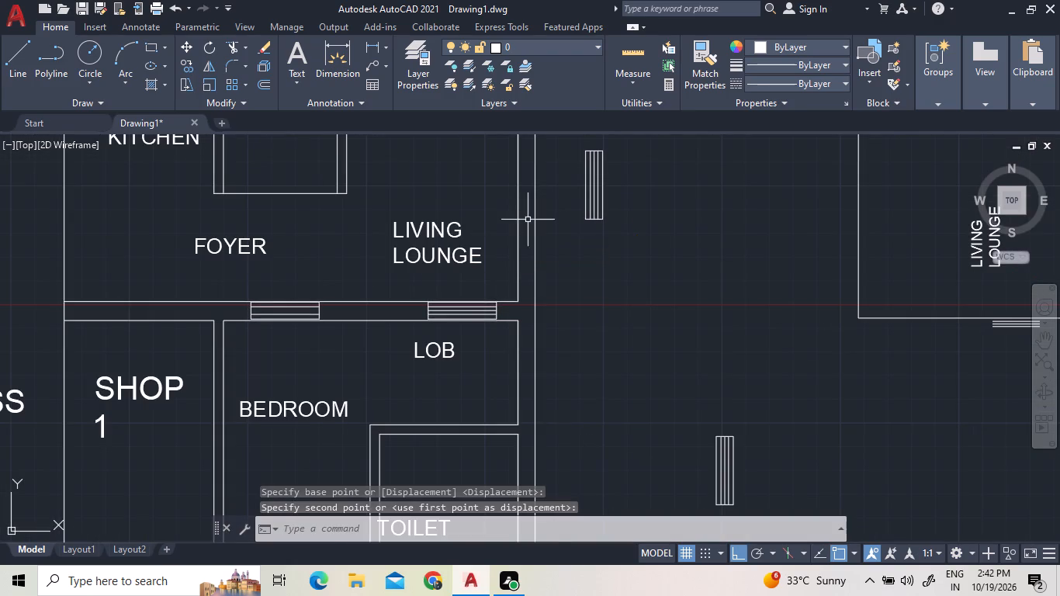
Move the mirrored vertical window about 2'-11" west into the outer east wall beside the LIVING LOUNGE.
{"action": "left_click", "coordinate": [639, 237]}
{"action": "left_click", "coordinate": [577, 147]}
{"action": "right_click", "coordinate": [577, 147]}
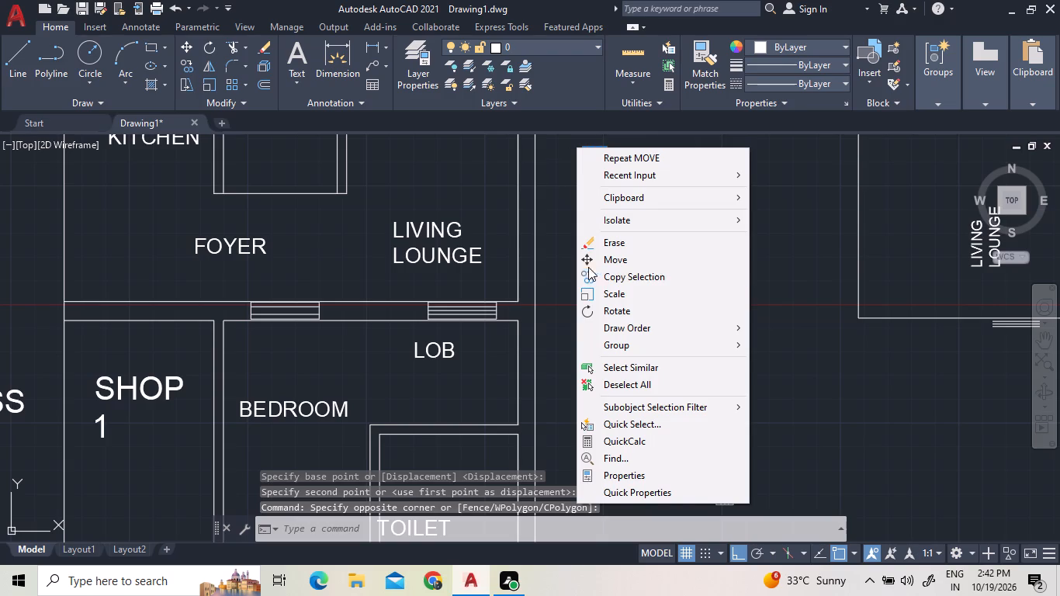
{"action": "left_click", "coordinate": [603, 264]}
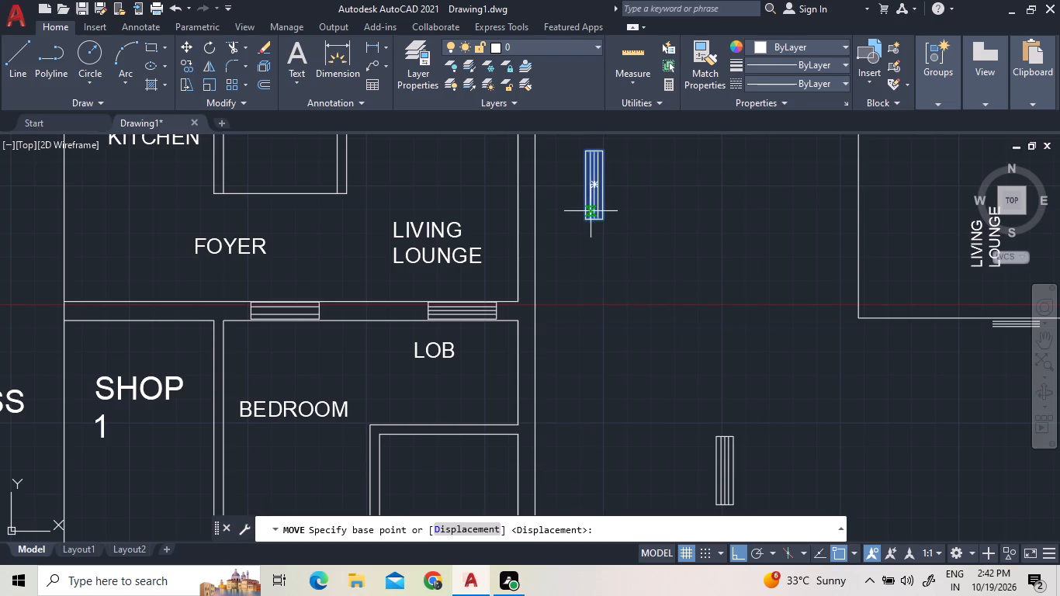
{"action": "left_click", "coordinate": [591, 216]}
{"action": "scroll", "coordinate": [519, 217], "scroll_direction": "up", "scroll_amount": 4}
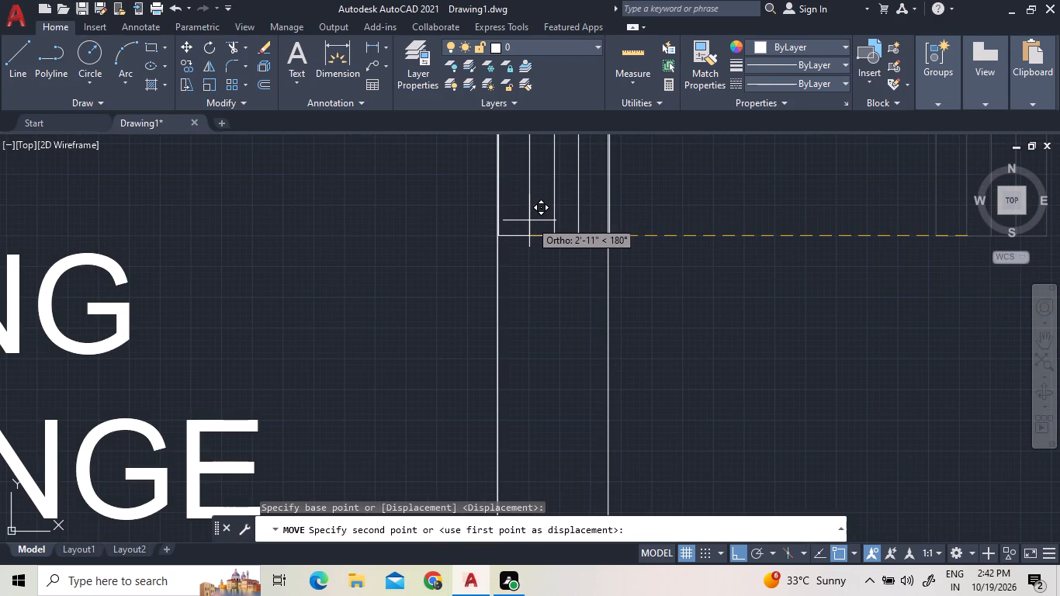
{"action": "left_click", "coordinate": [528, 220]}
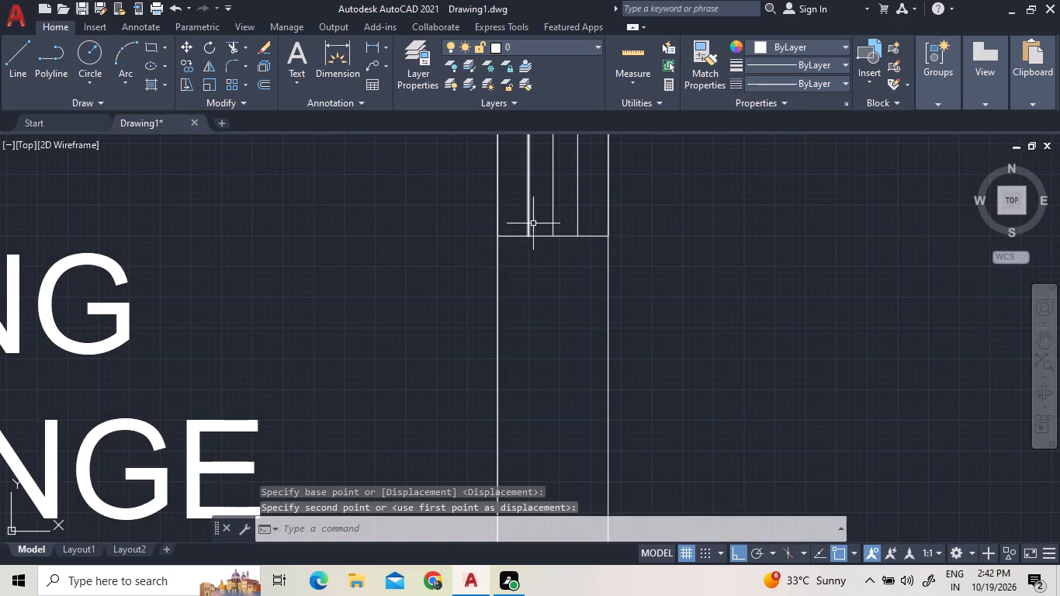
Move the easternmost spare horizontal window from the open space southeast of the building into the southeast apartment's KITCHEN north wall.
{"action": "scroll", "coordinate": [643, 251], "scroll_direction": "down", "scroll_amount": 10}
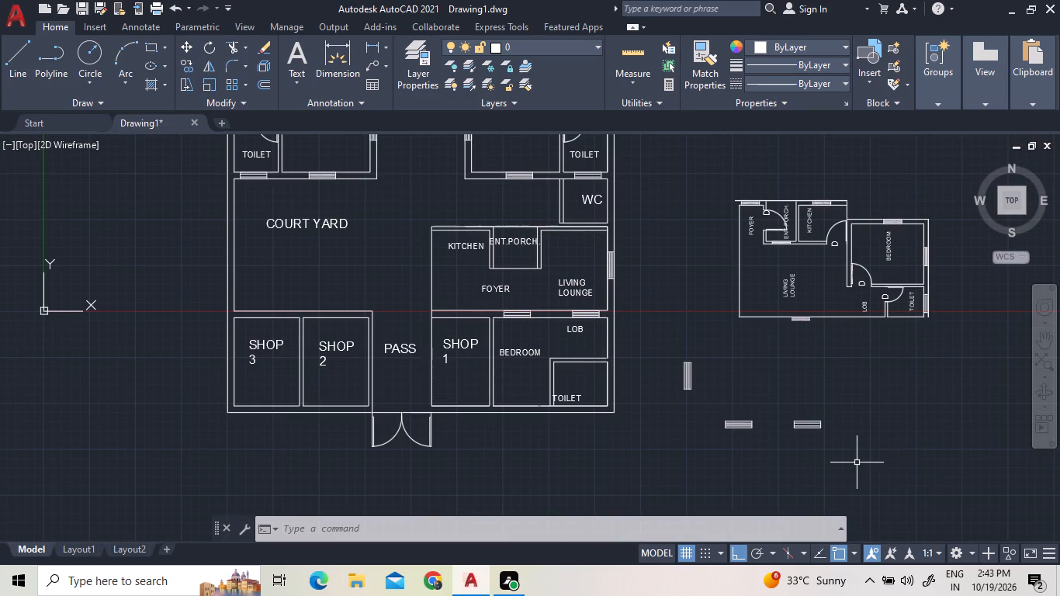
{"action": "left_click", "coordinate": [831, 457]}
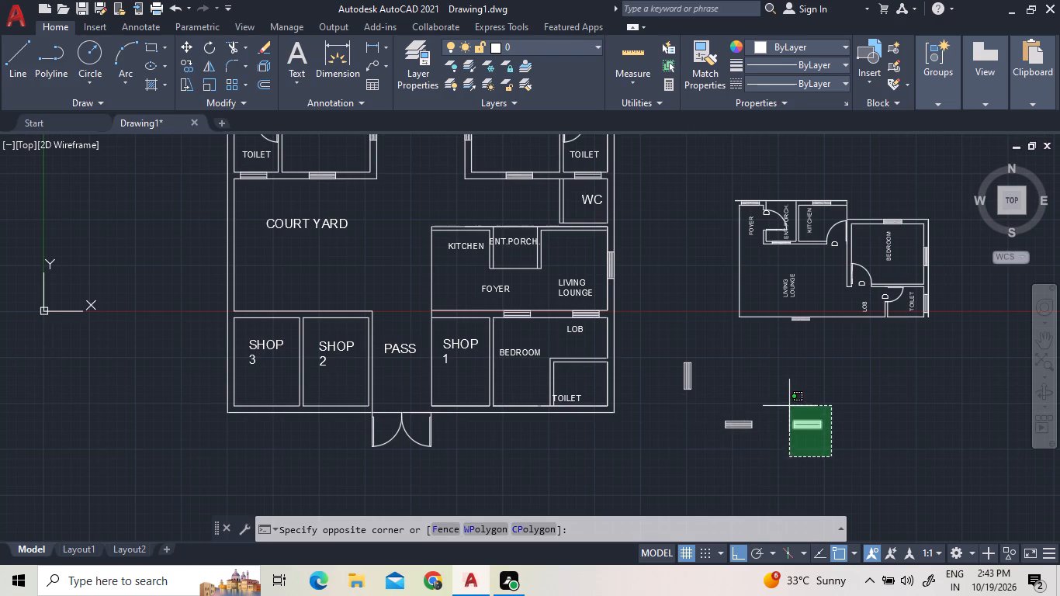
{"action": "left_click", "coordinate": [788, 405]}
{"action": "right_click", "coordinate": [789, 413]}
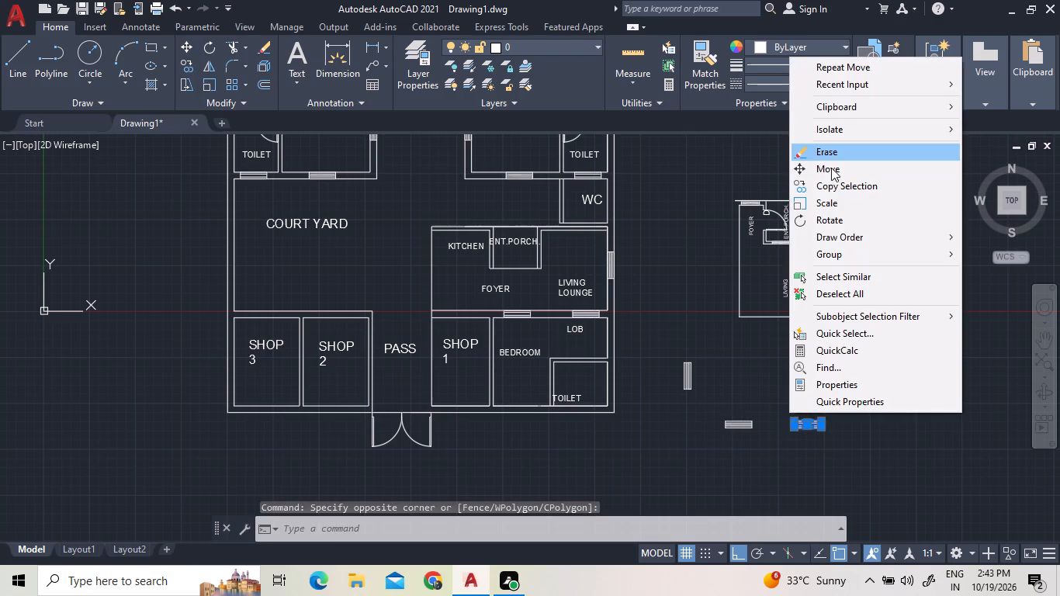
{"action": "left_click", "coordinate": [831, 171]}
{"action": "left_click", "coordinate": [818, 428]}
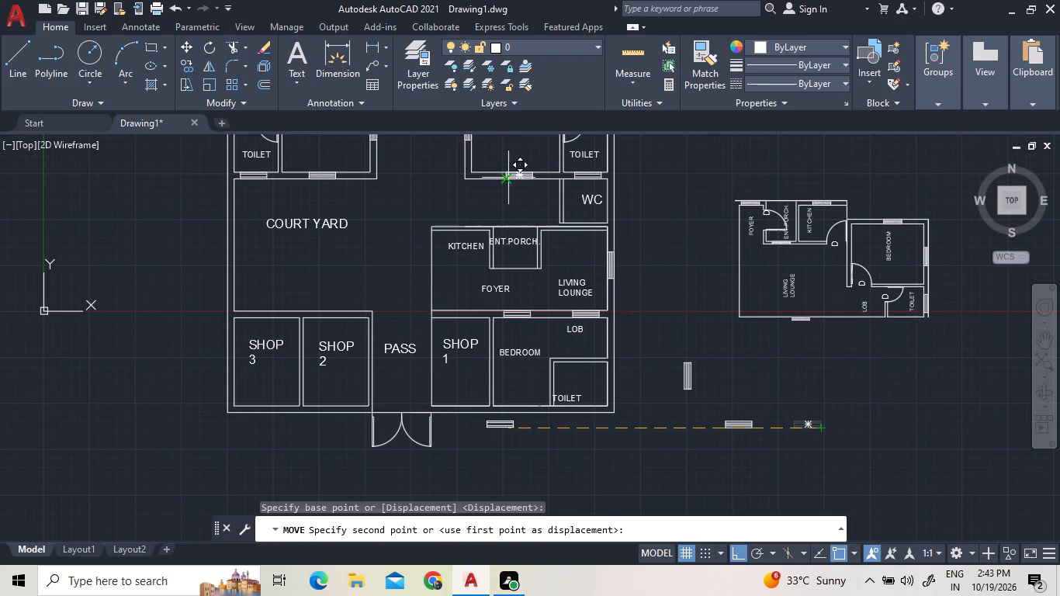
{"action": "key", "text": "F8"}
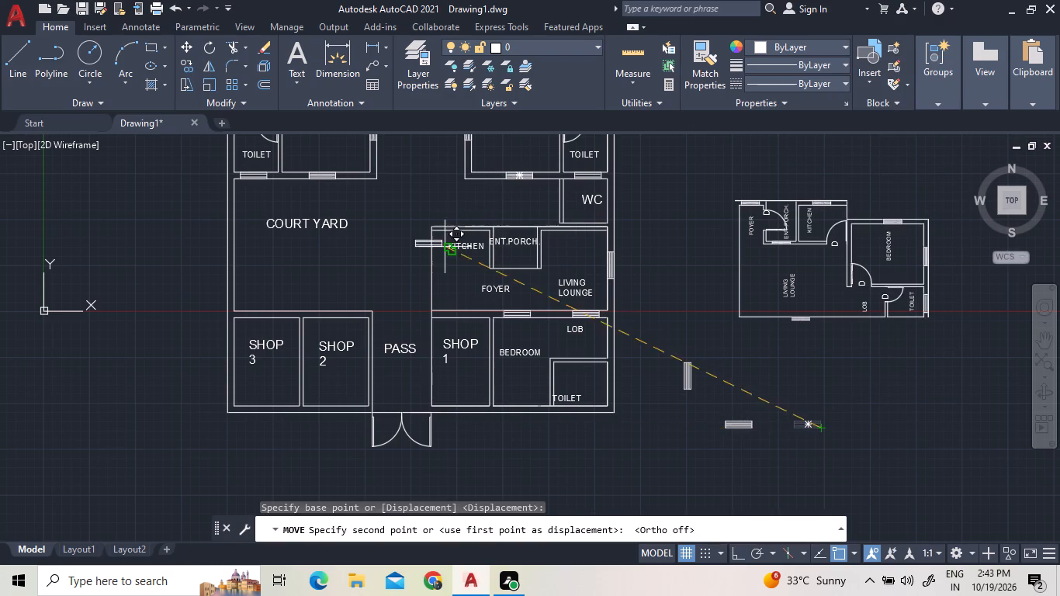
{"action": "scroll", "coordinate": [475, 230], "scroll_direction": "up", "scroll_amount": 4}
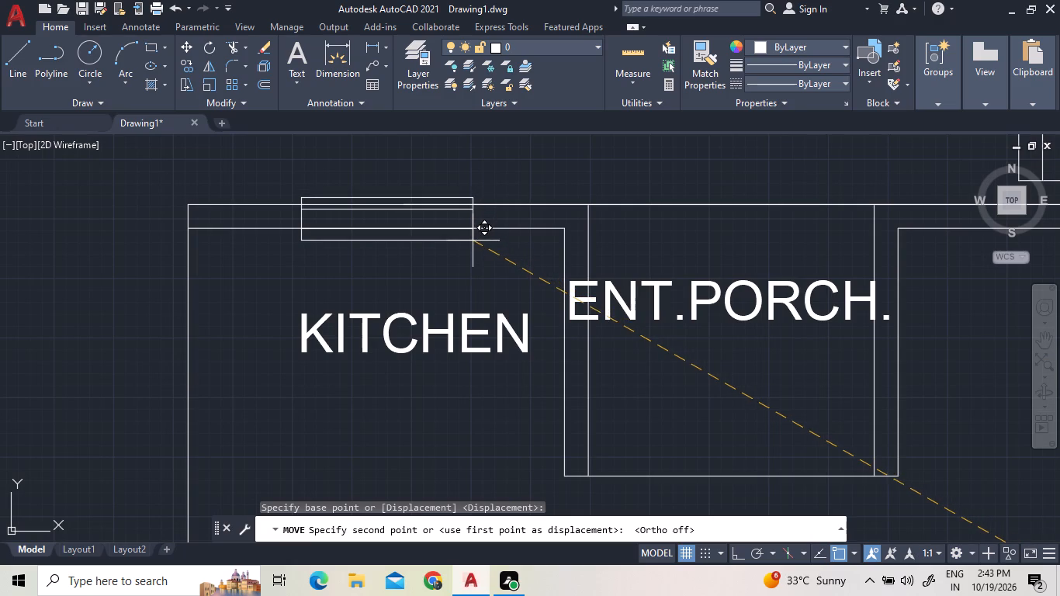
{"action": "left_click", "coordinate": [473, 241]}
{"action": "key", "text": "Escape"}
{"action": "scroll", "coordinate": [531, 242], "scroll_direction": "down", "scroll_amount": 3}
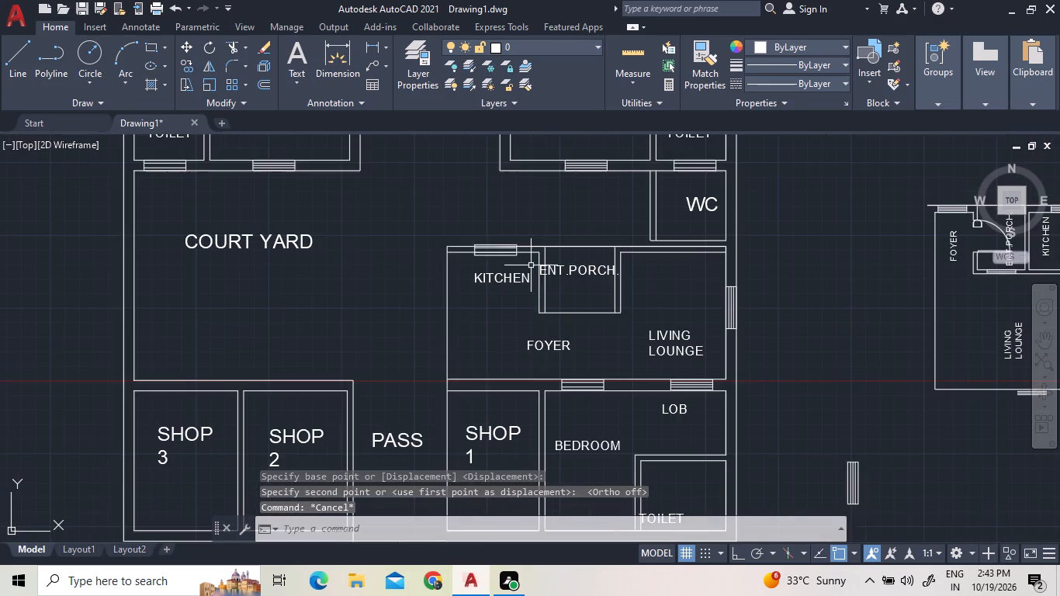
Erase the leftover single apartment plan, the two spare windows and the mirrored apartment pair east of the building.
{"action": "scroll", "coordinate": [549, 288], "scroll_direction": "down", "scroll_amount": 3}
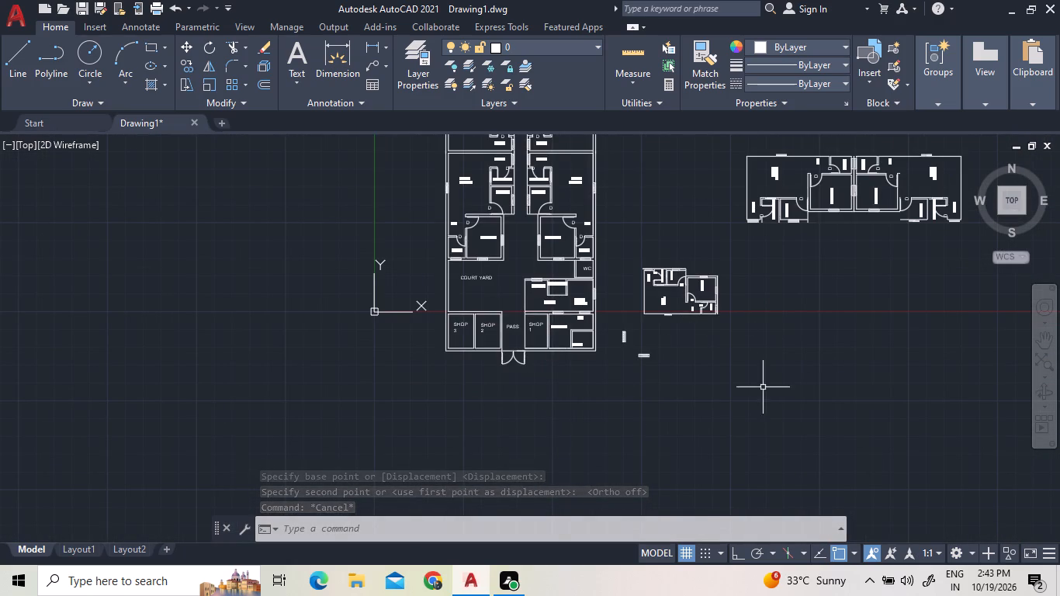
{"action": "left_click_drag", "start_coordinate": [737, 410], "coordinate": [726, 410]}
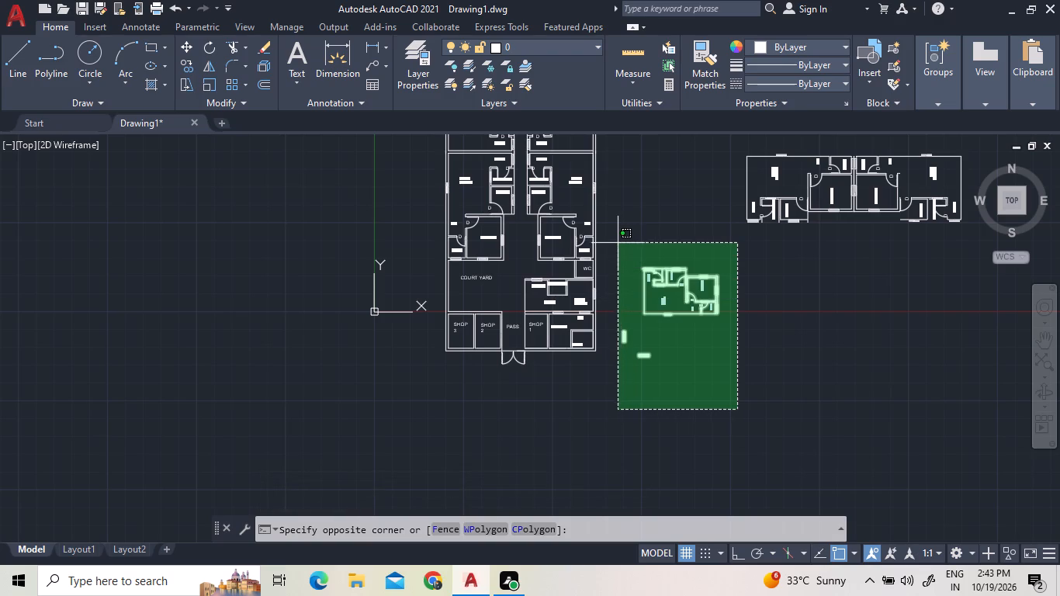
{"action": "left_click", "coordinate": [612, 243]}
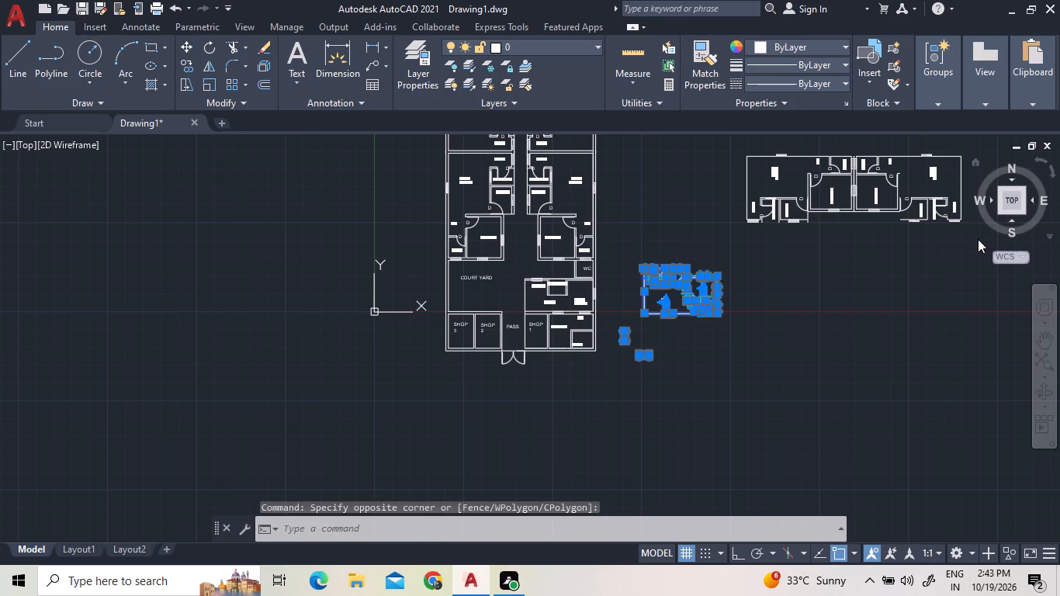
{"action": "key", "text": "Delete"}
{"action": "scroll", "coordinate": [850, 293], "scroll_direction": "down", "scroll_amount": 4}
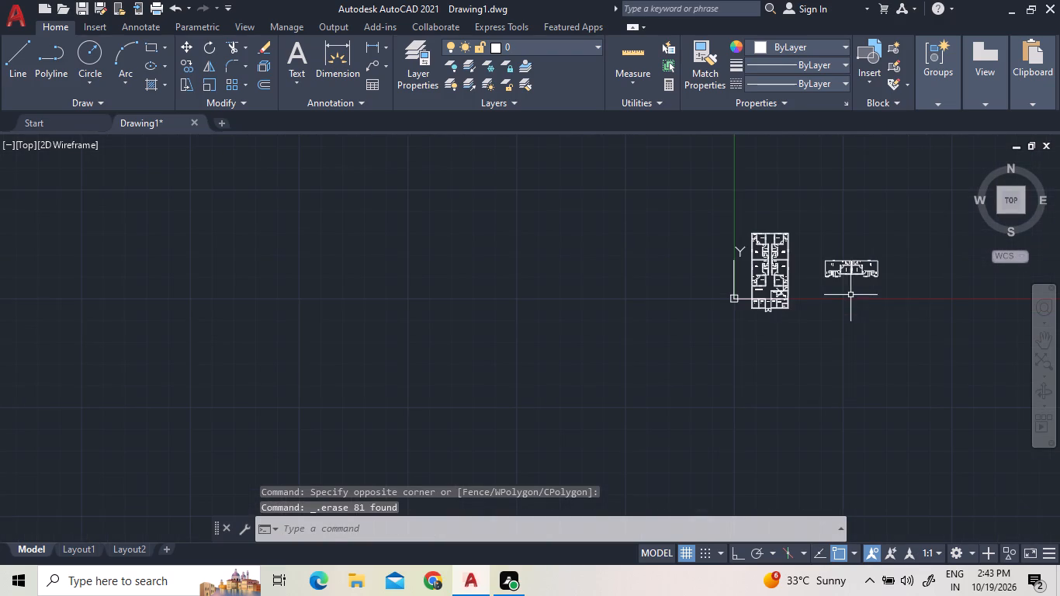
{"action": "left_click", "coordinate": [907, 293]}
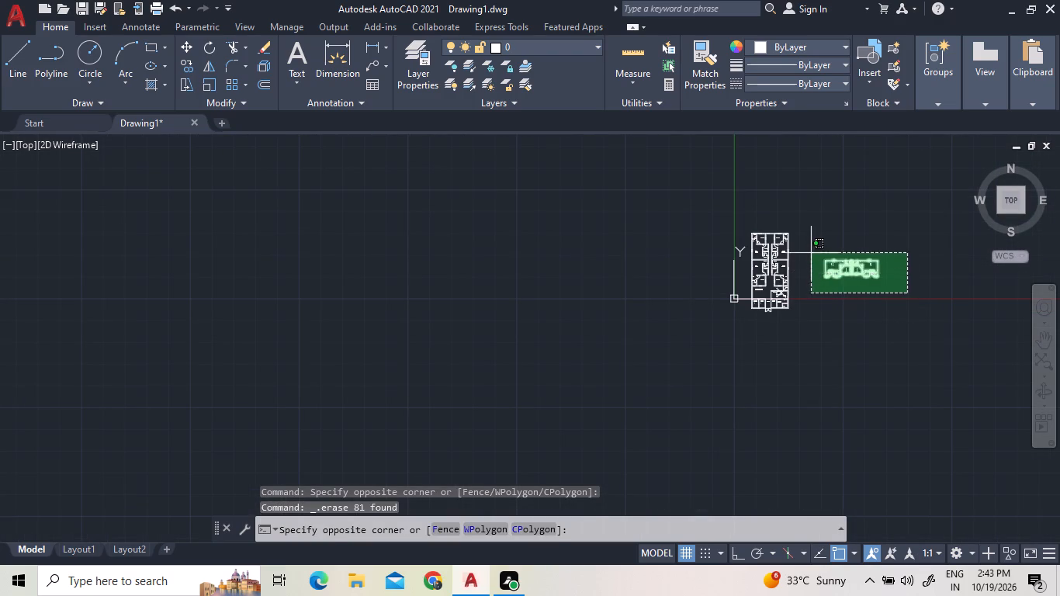
{"action": "left_click", "coordinate": [811, 249]}
{"action": "key", "text": "Delete"}
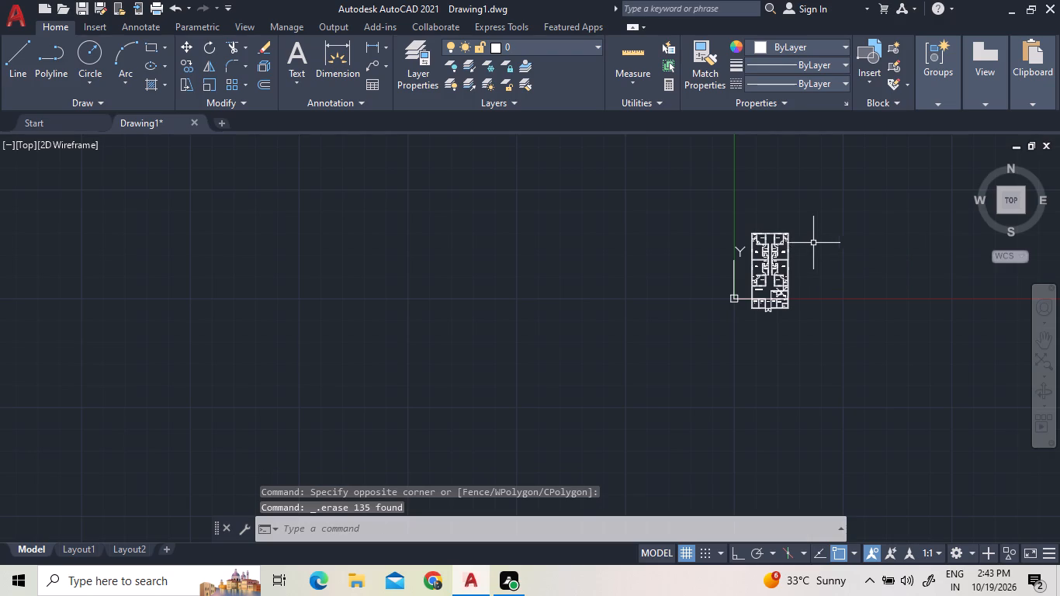
Add the multiline text label OPEN TO SKY in the open space between the two northernmost BEDROOMs.
{"action": "scroll", "coordinate": [812, 241], "scroll_direction": "up", "scroll_amount": 3}
{"action": "scroll", "coordinate": [703, 442], "scroll_direction": "up", "scroll_amount": 3}
{"action": "scroll", "coordinate": [702, 438], "scroll_direction": "down", "scroll_amount": 2}
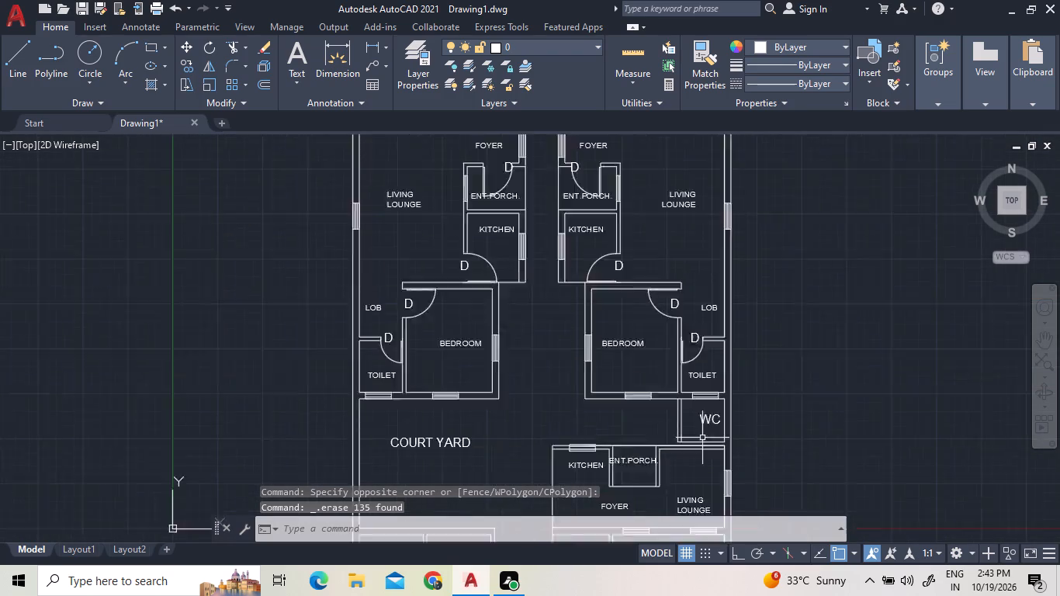
{"action": "scroll", "coordinate": [702, 438], "scroll_direction": "down", "scroll_amount": 1}
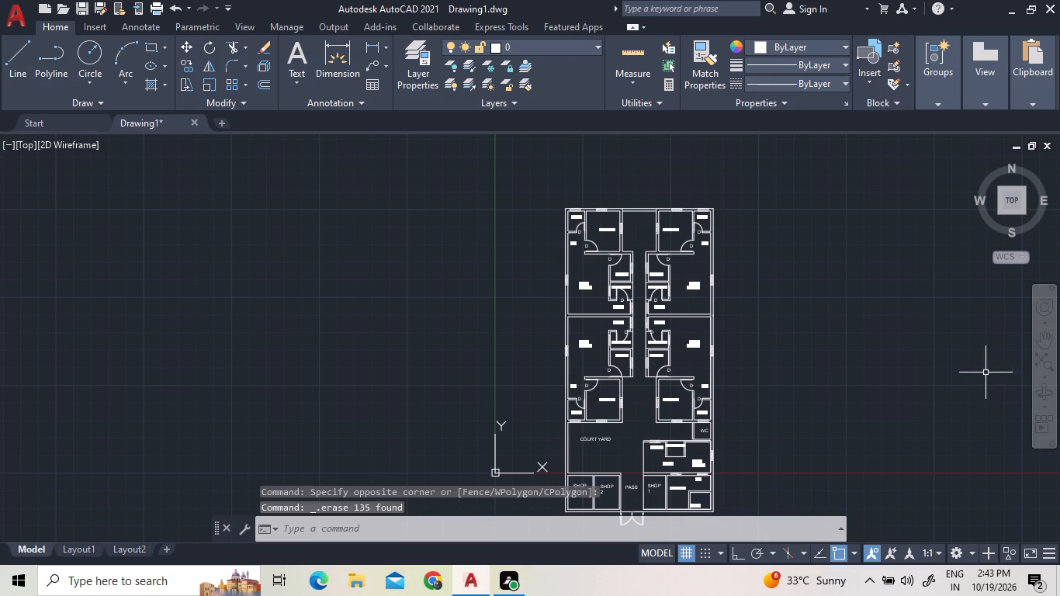
{"action": "scroll", "coordinate": [694, 208], "scroll_direction": "up", "scroll_amount": 2}
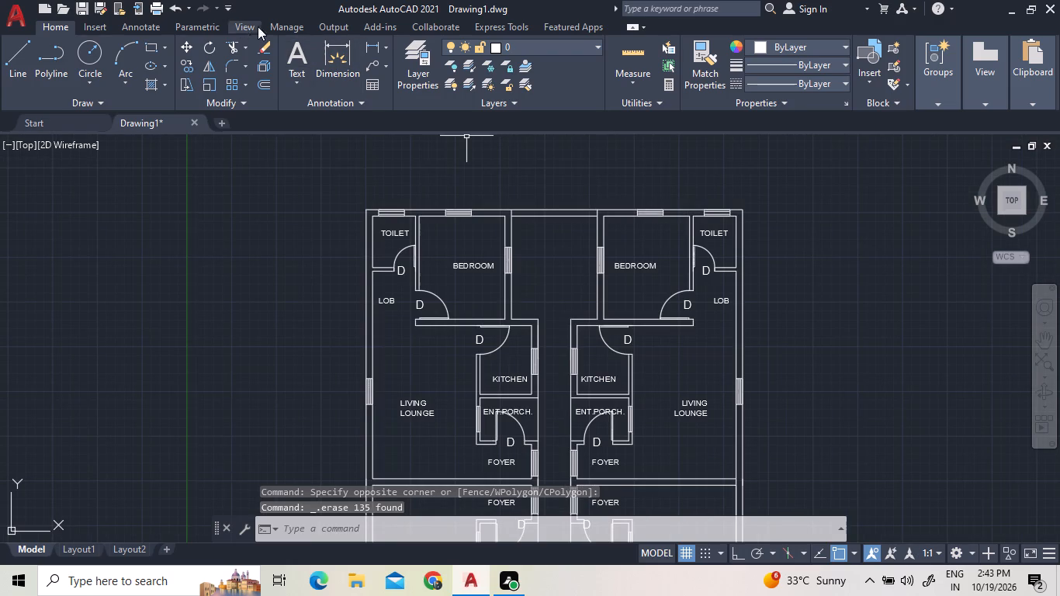
{"action": "left_click", "coordinate": [293, 54]}
{"action": "scroll", "coordinate": [539, 248], "scroll_direction": "up", "scroll_amount": 1}
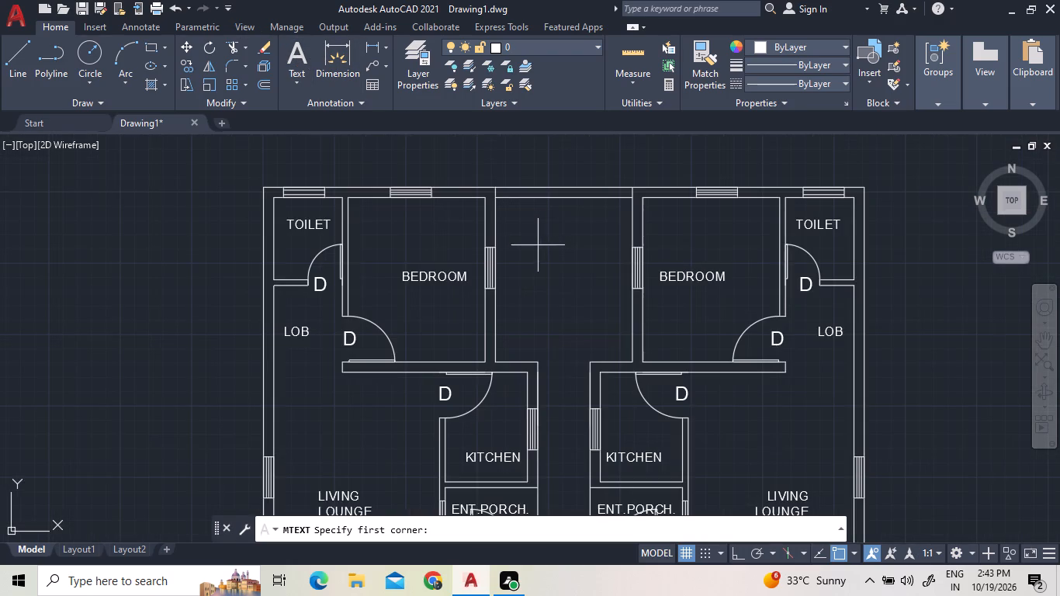
{"action": "left_click", "coordinate": [523, 233]}
{"action": "left_click", "coordinate": [566, 276]}
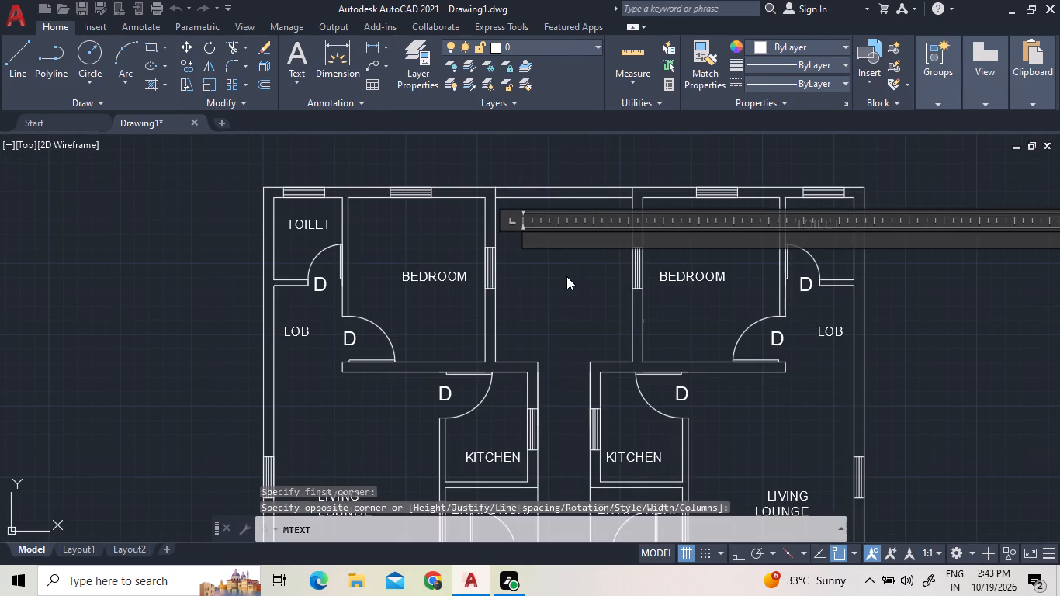
{"action": "type", "text": "OPEN"}
{"action": "key", "text": "space"}
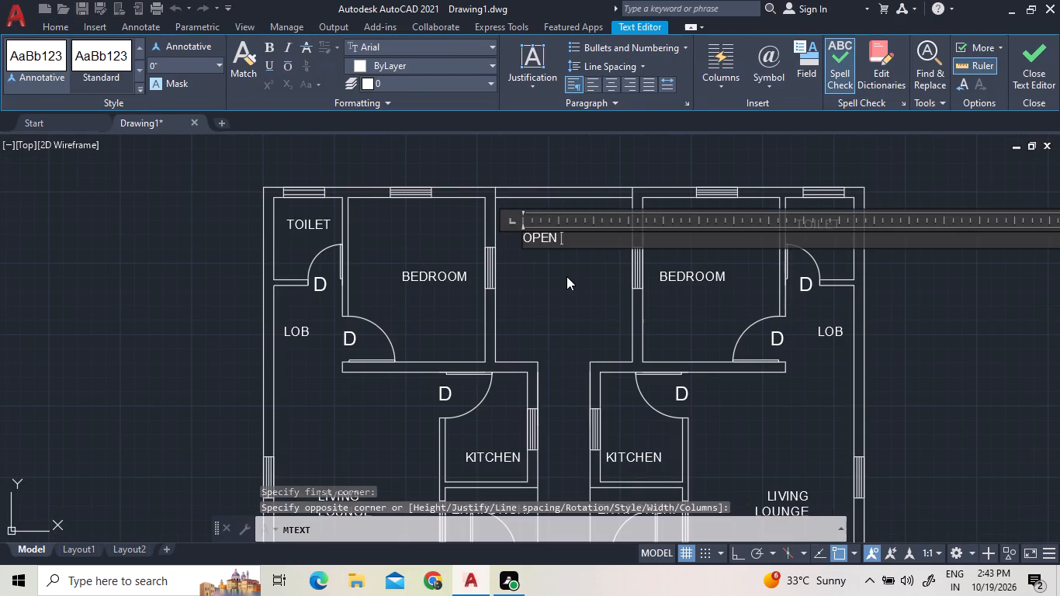
{"action": "type", "text": "TOS"}
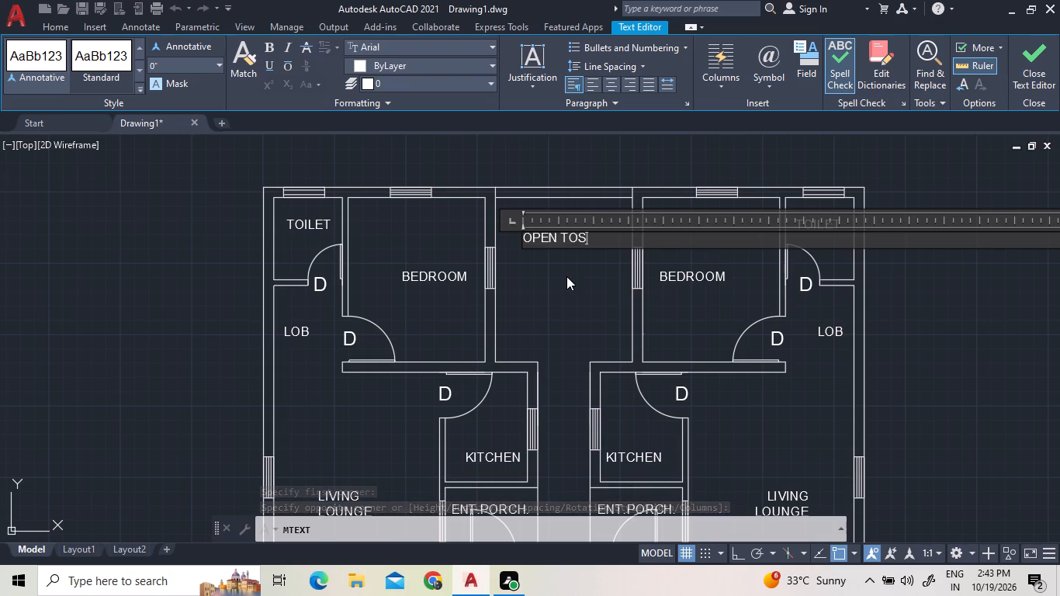
{"action": "key", "text": "Return"}
{"action": "key", "text": "space"}
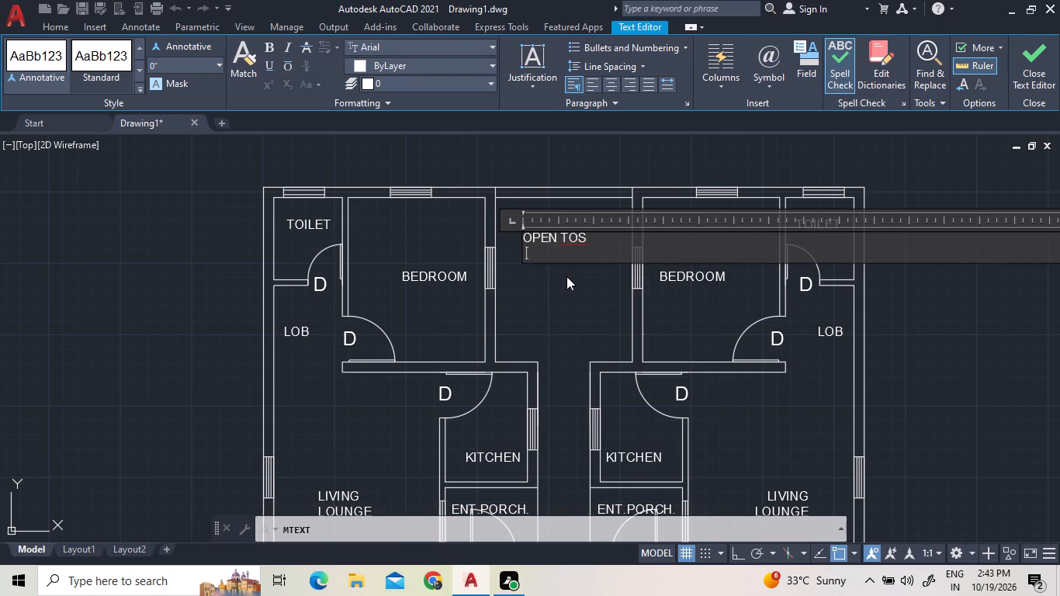
{"action": "key", "text": "BackSpace"}
{"action": "key", "text": "BackSpace"}
{"action": "key", "text": "BackSpace"}
{"action": "key", "text": "space"}
{"action": "type", "text": "SKY"}
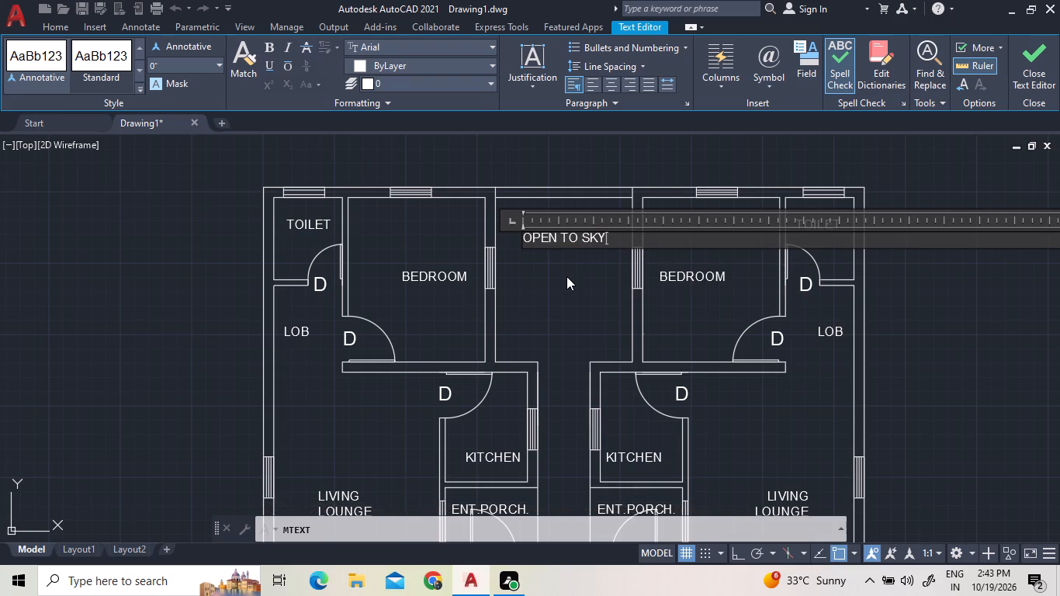
Set the OPEN TO SKY label's text height to 1' and finish the text edit.
{"action": "double_click", "coordinate": [619, 239]}
{"action": "left_click", "coordinate": [619, 239]}
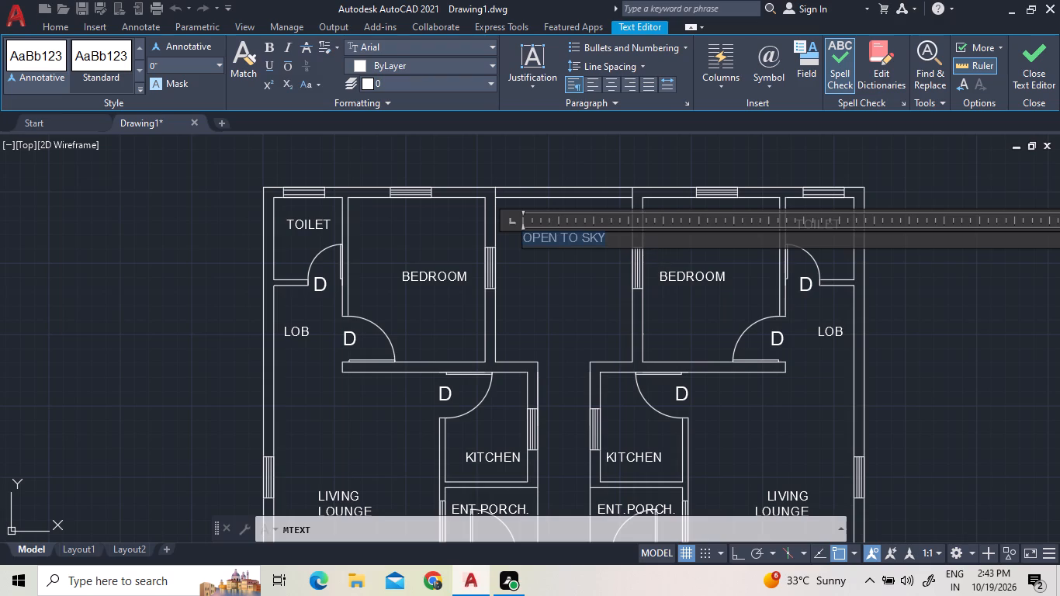
{"action": "left_click", "coordinate": [221, 67]}
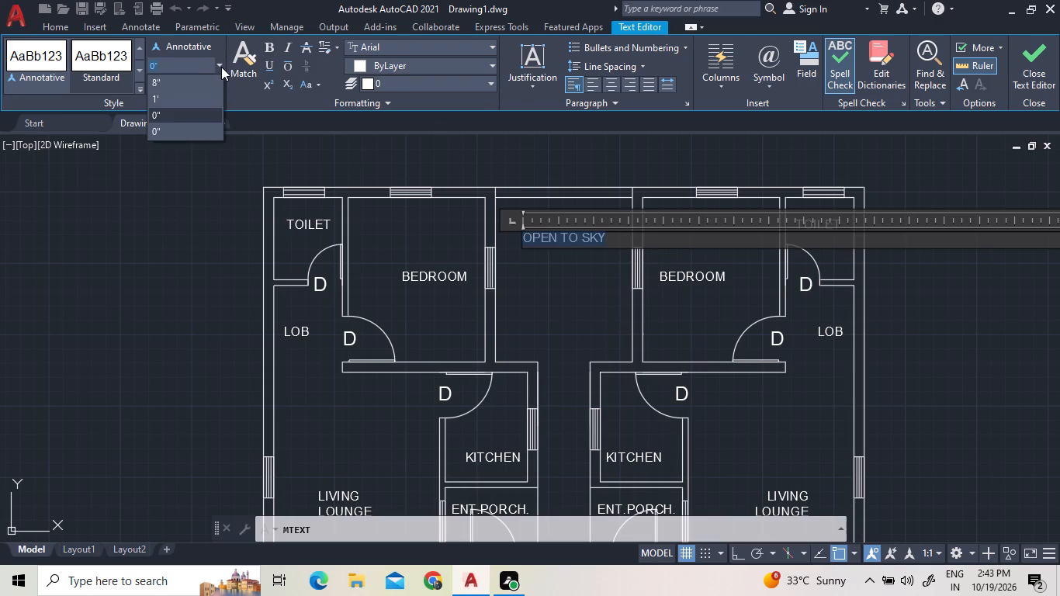
{"action": "left_click", "coordinate": [202, 97]}
{"action": "left_click", "coordinate": [298, 155]}
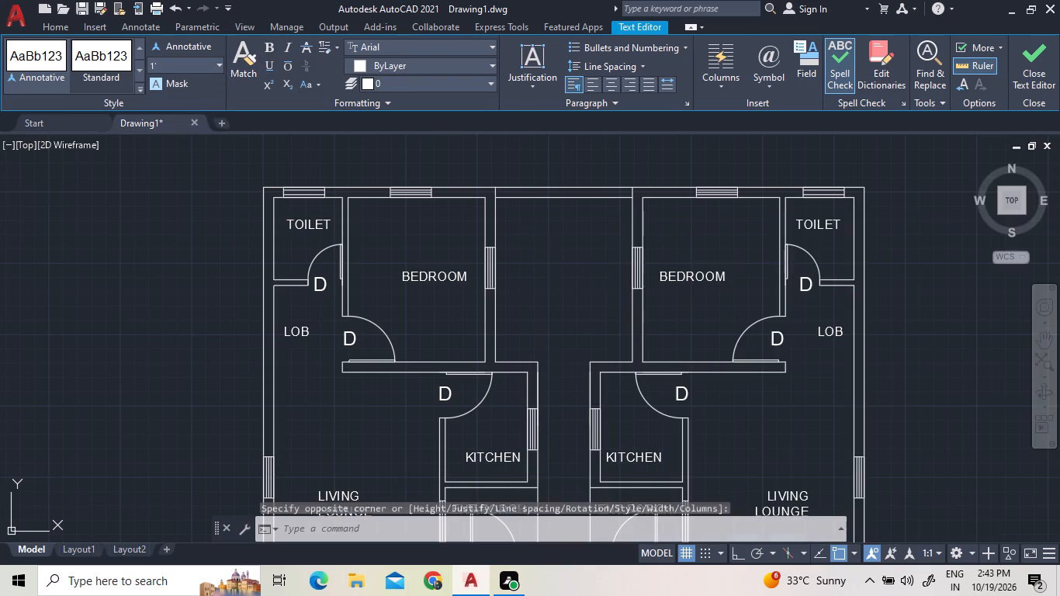
Copy the OPEN TO SKY label from between the northernmost BEDROOMs into the central passage between the four FOYERs.
{"action": "left_click", "coordinate": [578, 294]}
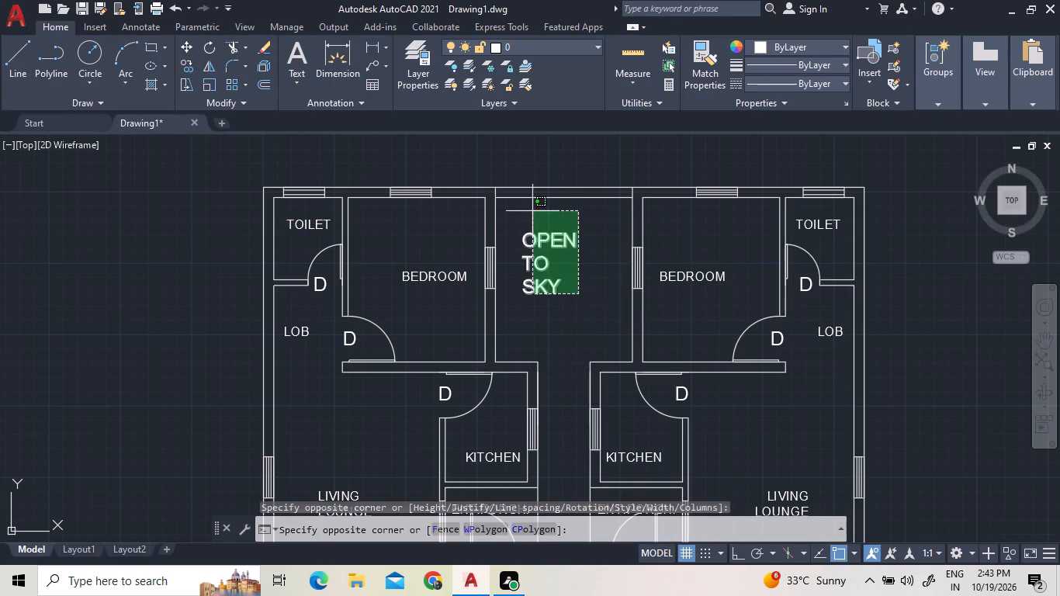
{"action": "left_click", "coordinate": [532, 210]}
{"action": "right_click", "coordinate": [532, 210]}
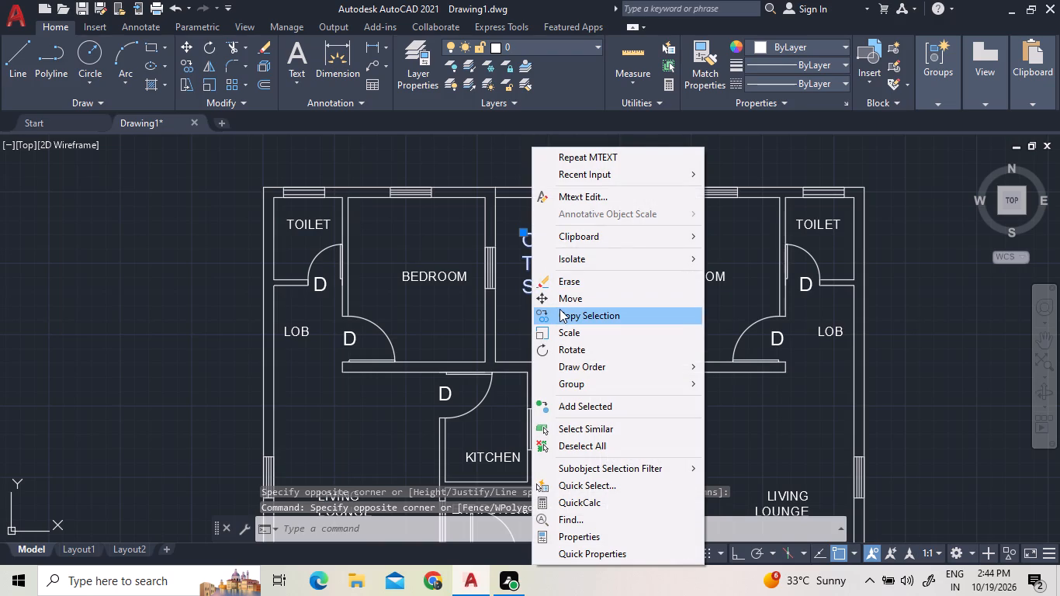
{"action": "left_click", "coordinate": [559, 309]}
{"action": "left_click", "coordinate": [559, 301]}
{"action": "scroll", "coordinate": [580, 432], "scroll_direction": "down", "scroll_amount": 3}
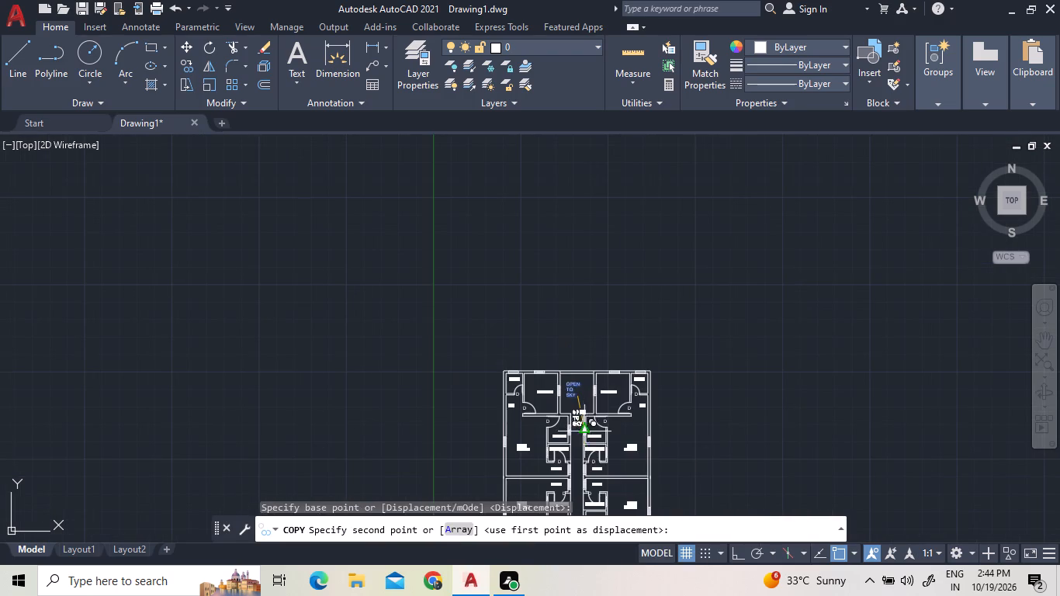
{"action": "key", "text": "F8"}
{"action": "scroll", "coordinate": [583, 463], "scroll_direction": "up", "scroll_amount": 4}
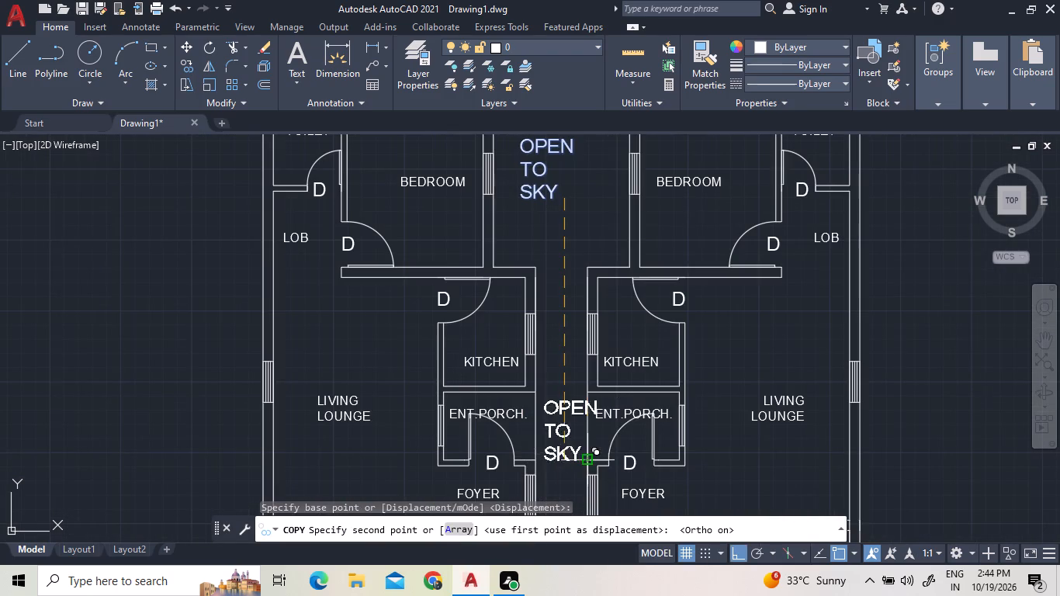
{"action": "key", "text": "F8"}
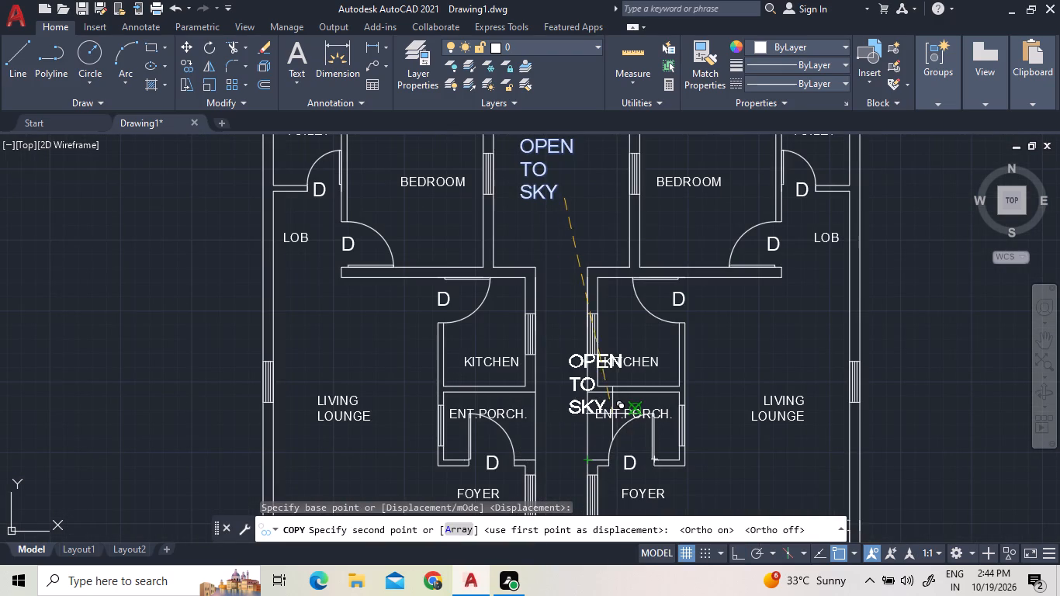
{"action": "scroll", "coordinate": [583, 404], "scroll_direction": "down", "scroll_amount": 3}
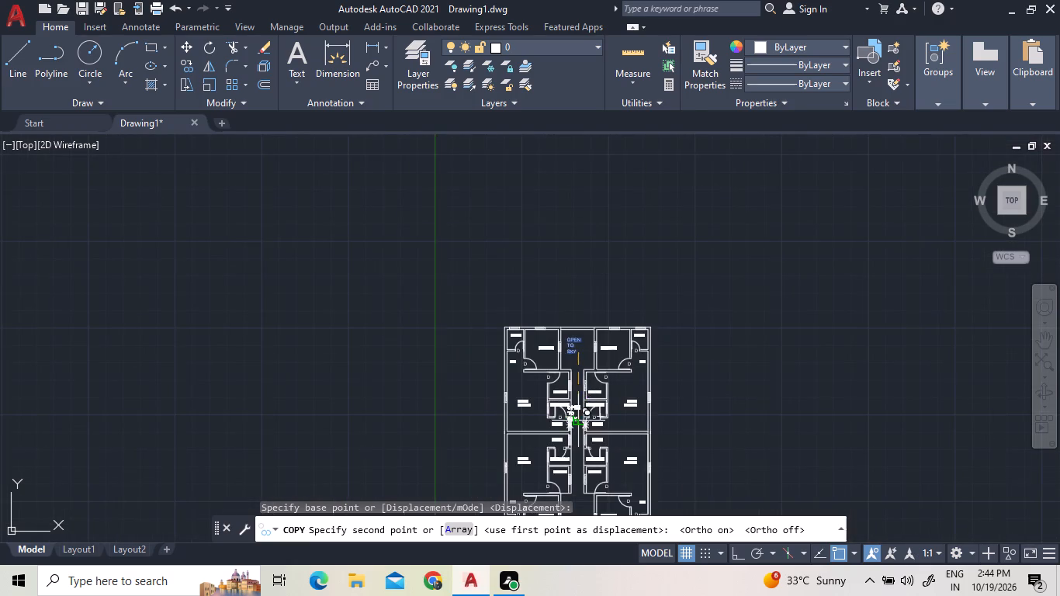
{"action": "scroll", "coordinate": [570, 449], "scroll_direction": "up", "scroll_amount": 3}
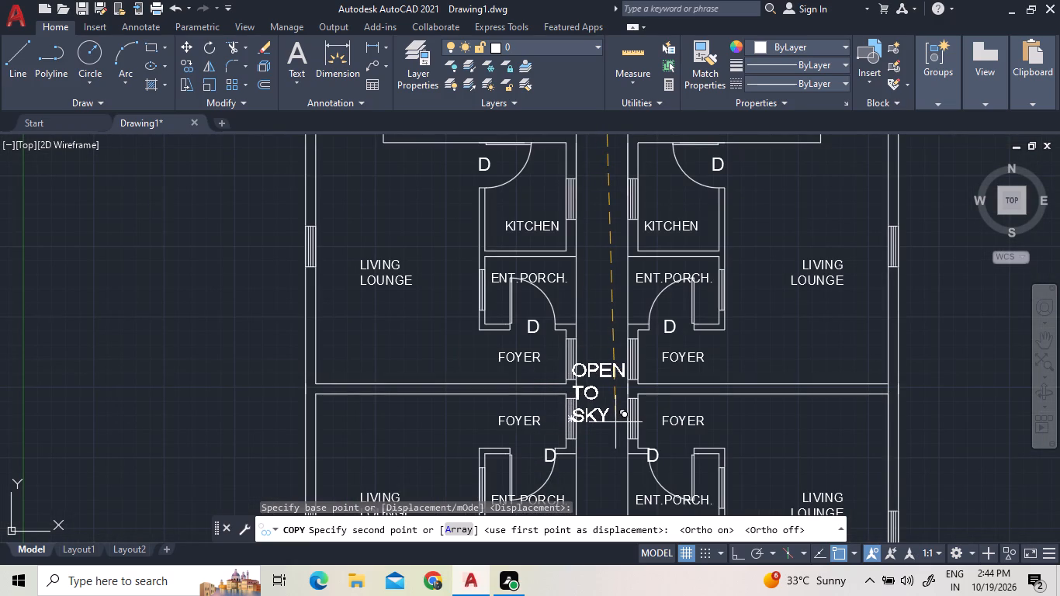
{"action": "left_click", "coordinate": [621, 421]}
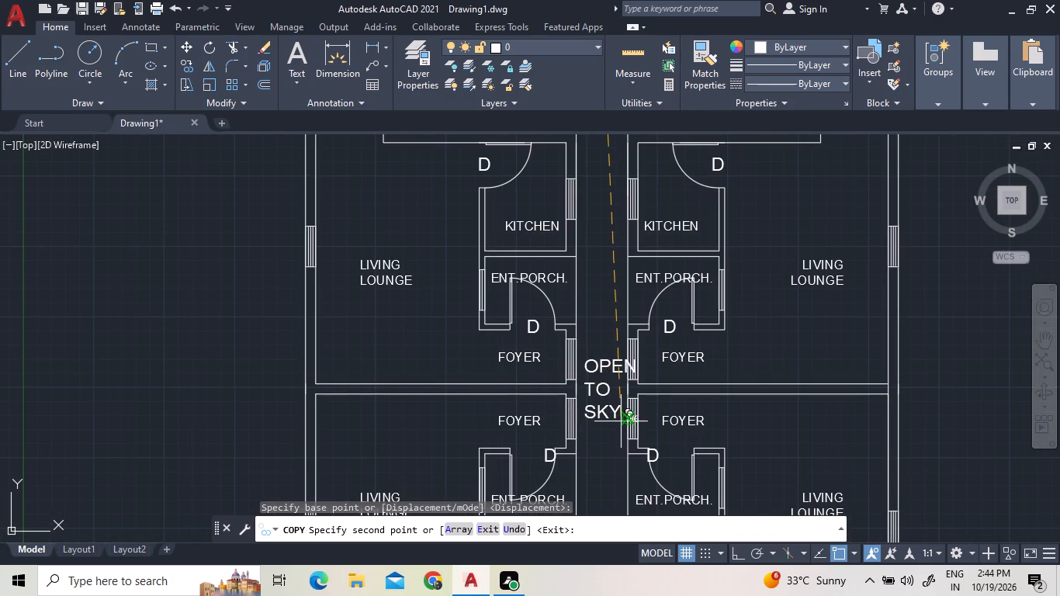
Place another copy of the OPEN TO SKY label between the two BEDROOMs north of the COURT YARD and end the copying.
{"action": "scroll", "coordinate": [633, 279], "scroll_direction": "down", "scroll_amount": 3}
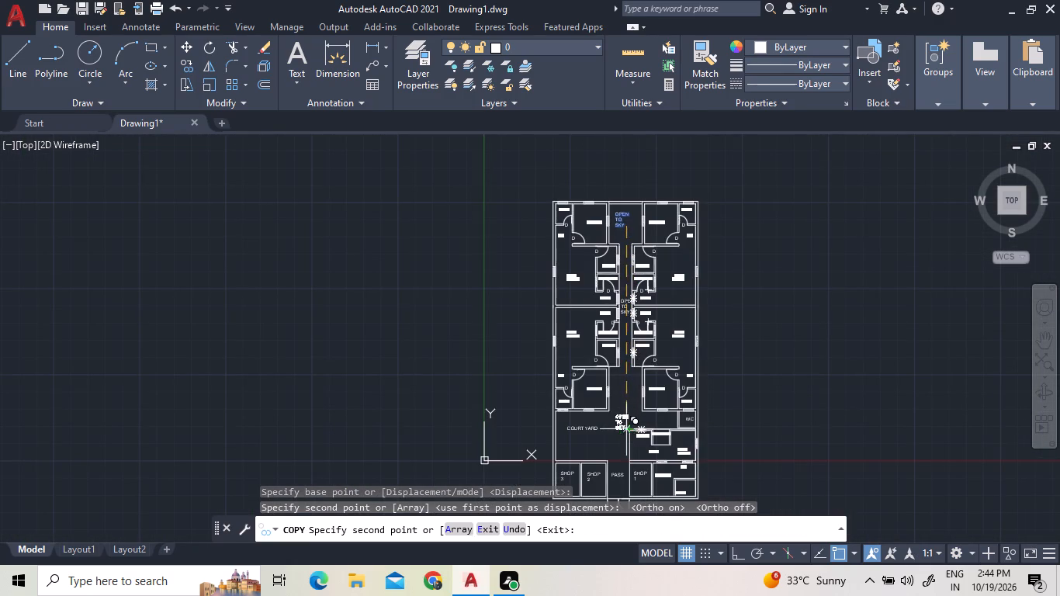
{"action": "scroll", "coordinate": [626, 434], "scroll_direction": "up", "scroll_amount": 3}
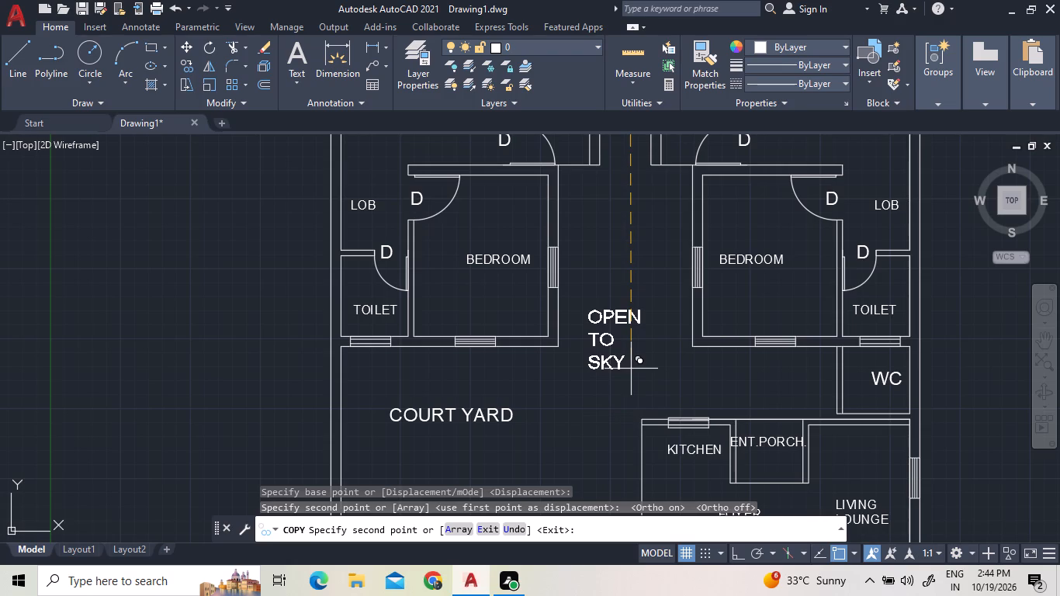
{"action": "left_click", "coordinate": [643, 326]}
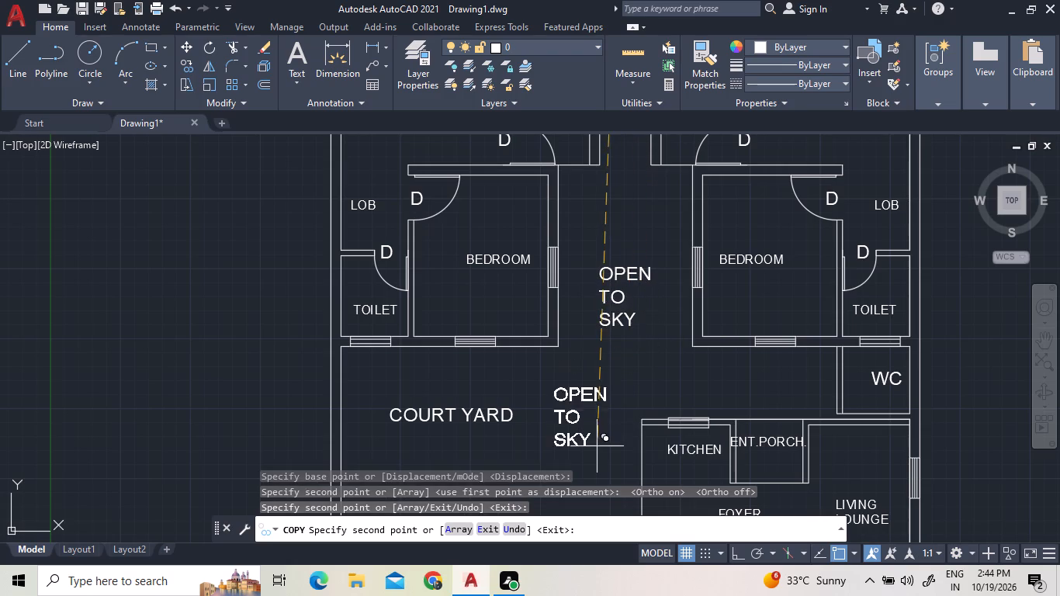
{"action": "scroll", "coordinate": [598, 293], "scroll_direction": "down", "scroll_amount": 4}
{"action": "scroll", "coordinate": [580, 348], "scroll_direction": "up", "scroll_amount": 2}
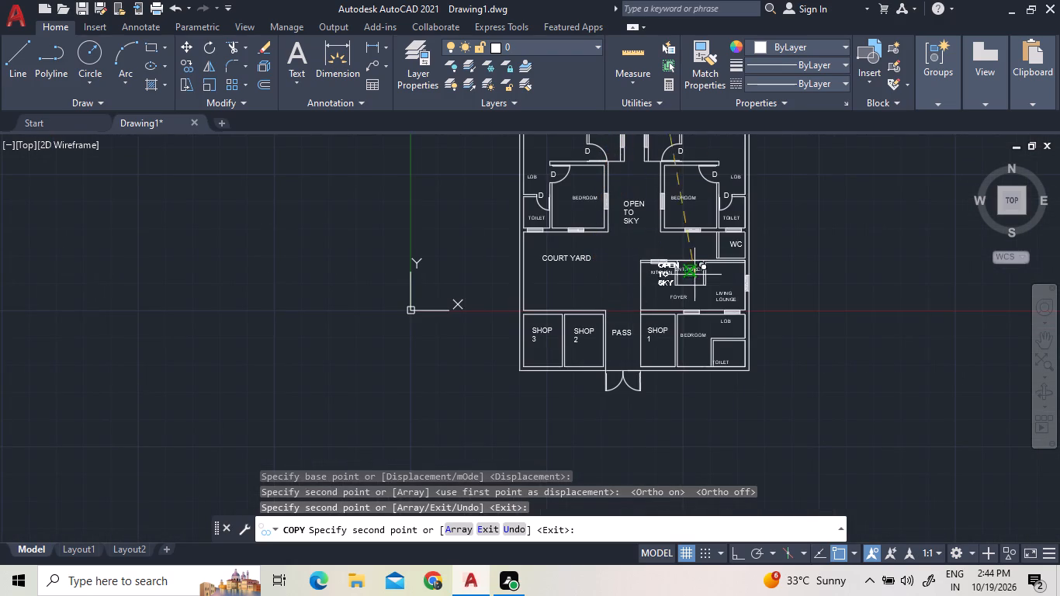
{"action": "key", "text": "Escape"}
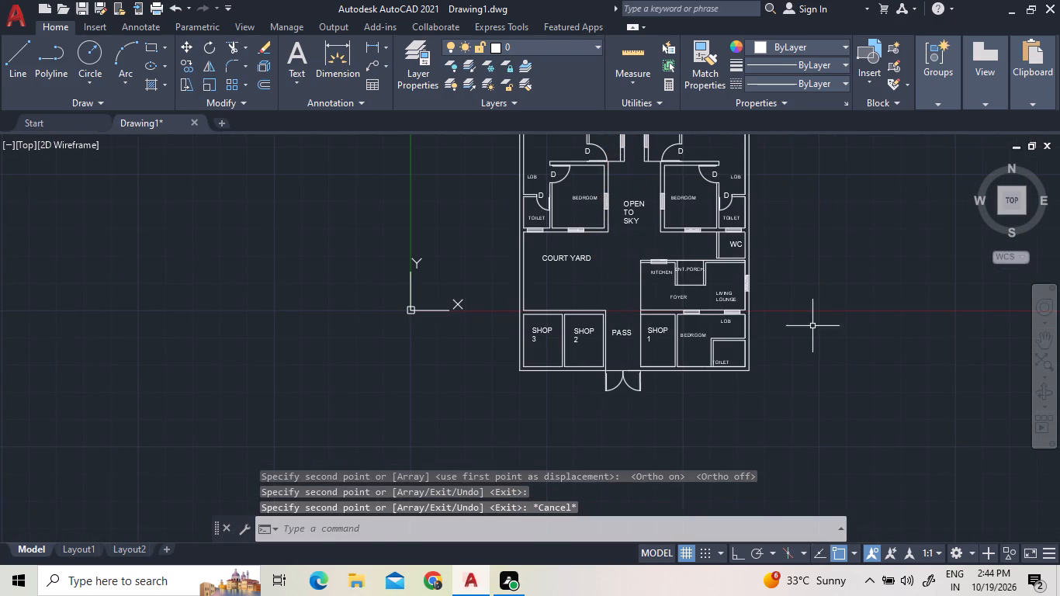
Offset the west wall line of the KITCHEN, FOYER and SHOP 1 by 5" towards the inside of the rooms.
{"action": "scroll", "coordinate": [805, 335], "scroll_direction": "down", "scroll_amount": 1}
{"action": "scroll", "coordinate": [765, 214], "scroll_direction": "up", "scroll_amount": 2}
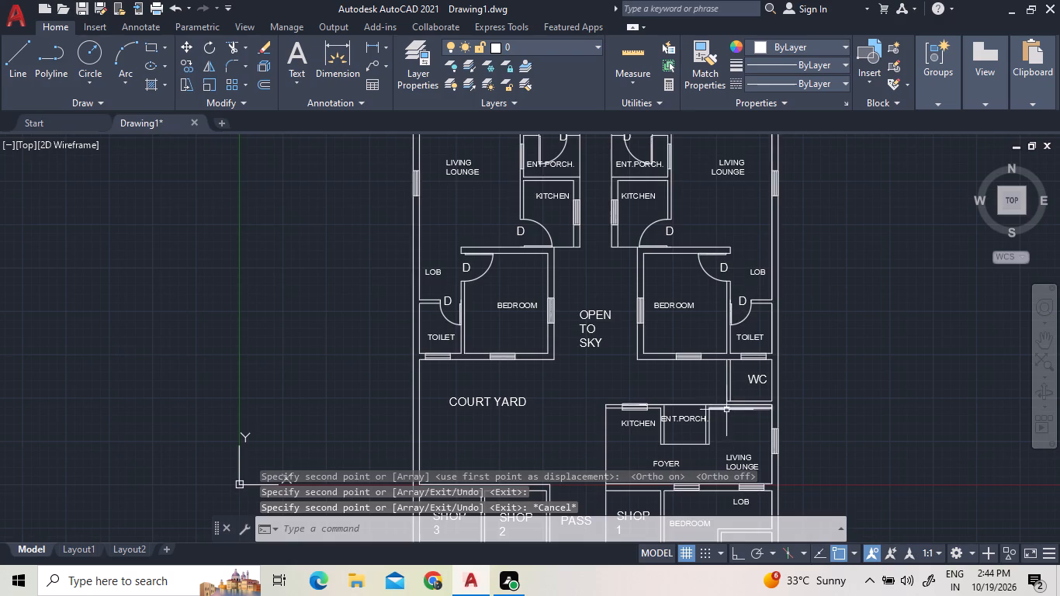
{"action": "scroll", "coordinate": [737, 408], "scroll_direction": "down", "scroll_amount": 2}
{"action": "scroll", "coordinate": [708, 474], "scroll_direction": "up", "scroll_amount": 6}
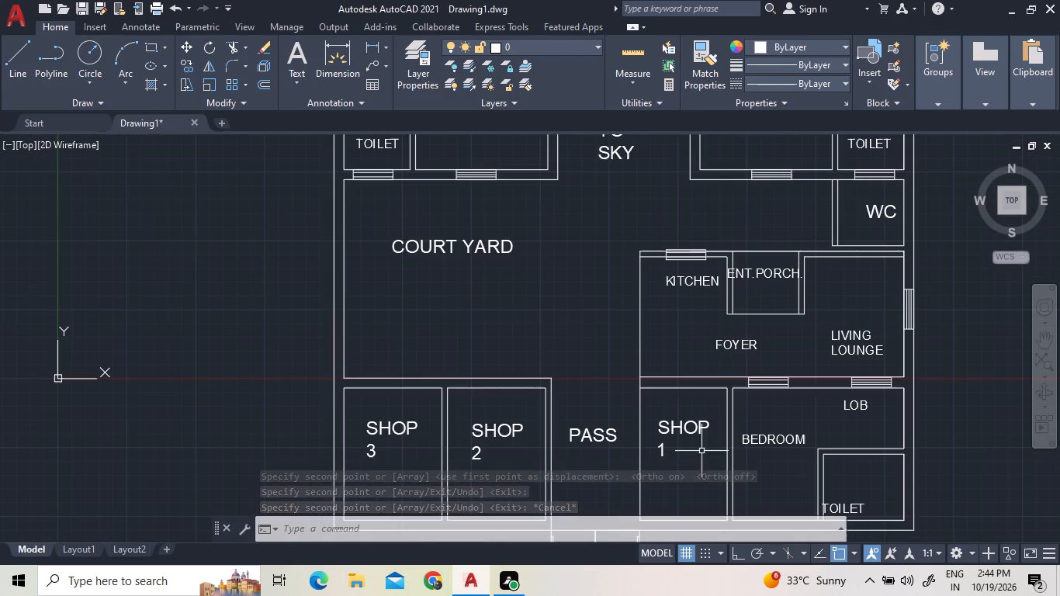
{"action": "left_click", "coordinate": [269, 85]}
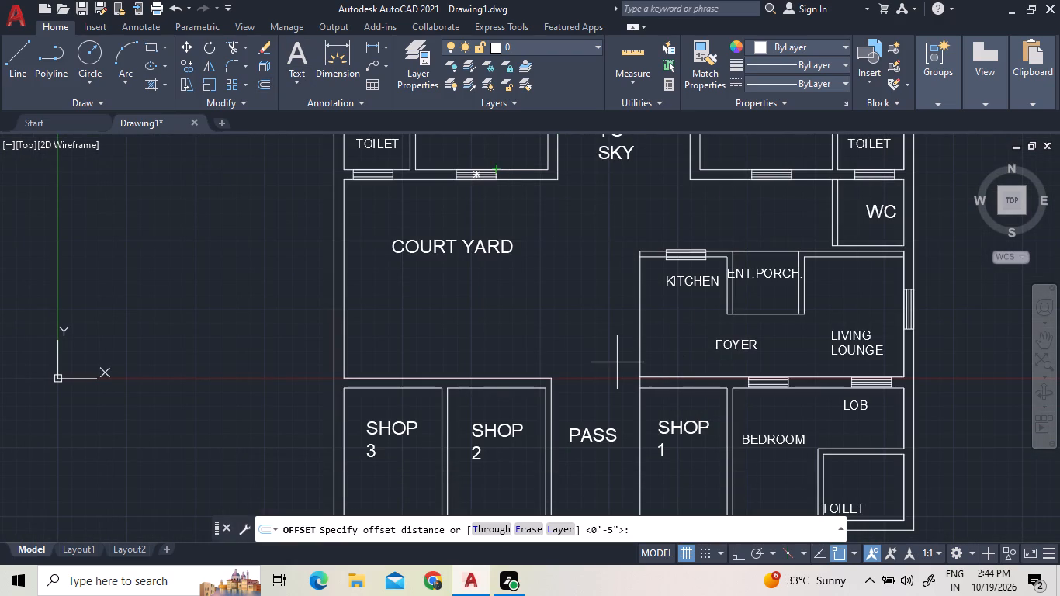
{"action": "type", "text": "5\""}
{"action": "key", "text": "Return"}
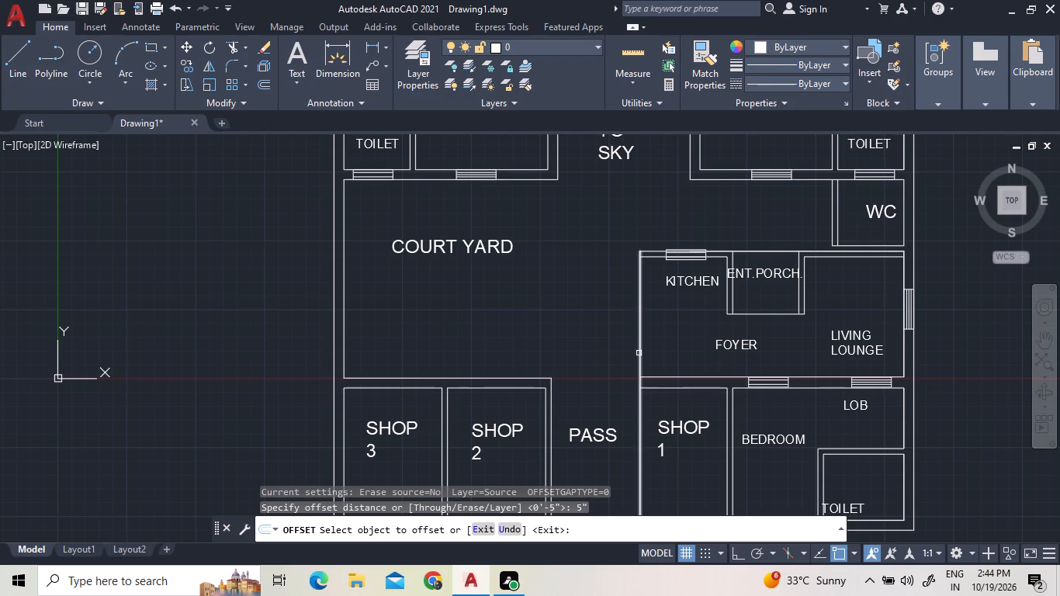
{"action": "left_click", "coordinate": [639, 353]}
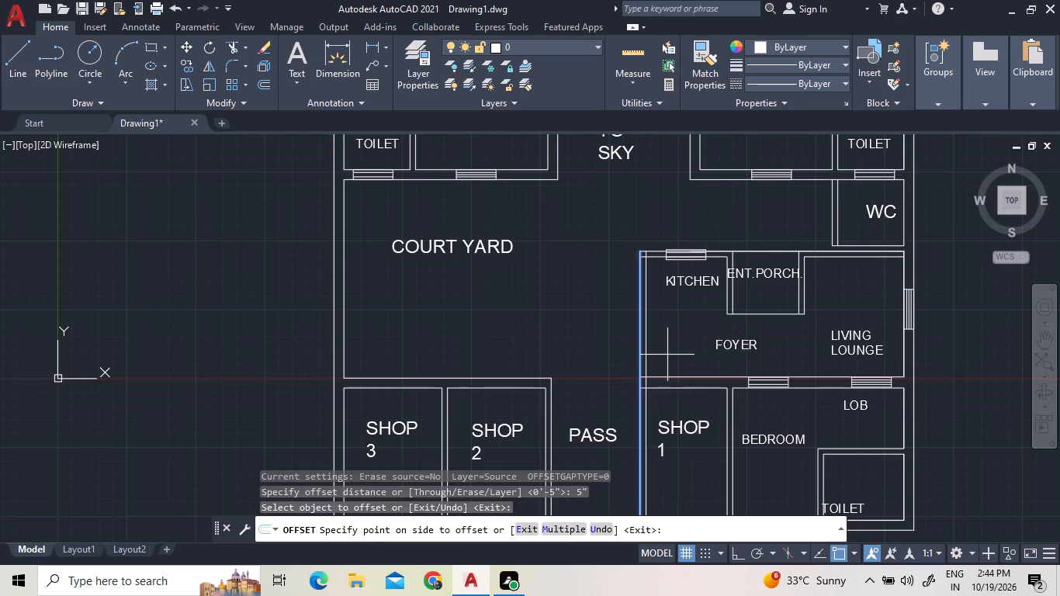
{"action": "left_click", "coordinate": [667, 355]}
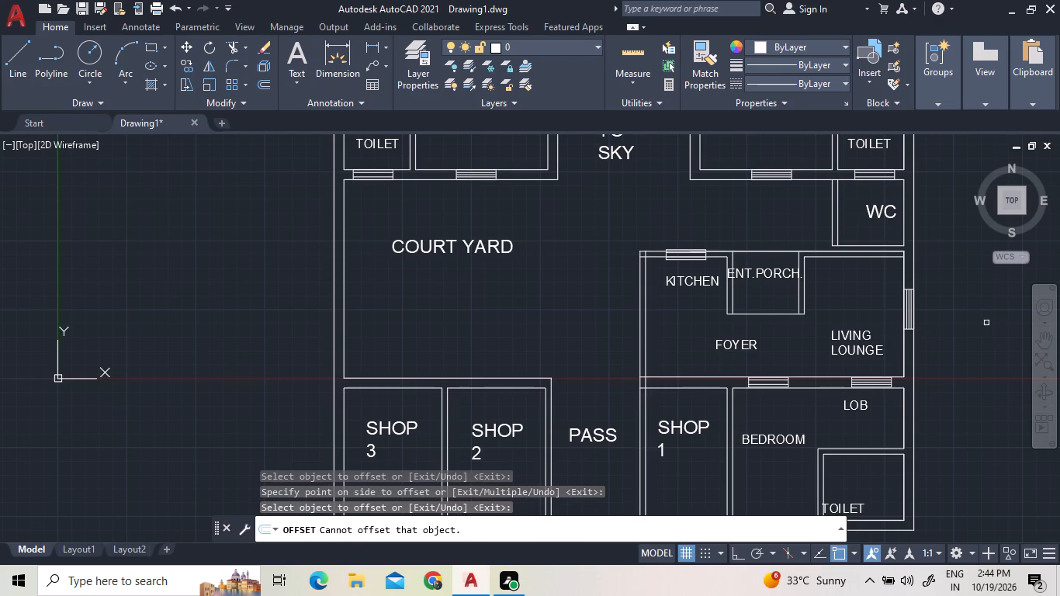
{"action": "key", "text": "Escape"}
Copy the door of the TOILET north of the WC into the northwest corner of the southeast apartment's TOILET, without its D label.
{"action": "scroll", "coordinate": [876, 324], "scroll_direction": "down", "scroll_amount": 3}
{"action": "scroll", "coordinate": [897, 278], "scroll_direction": "up", "scroll_amount": 3}
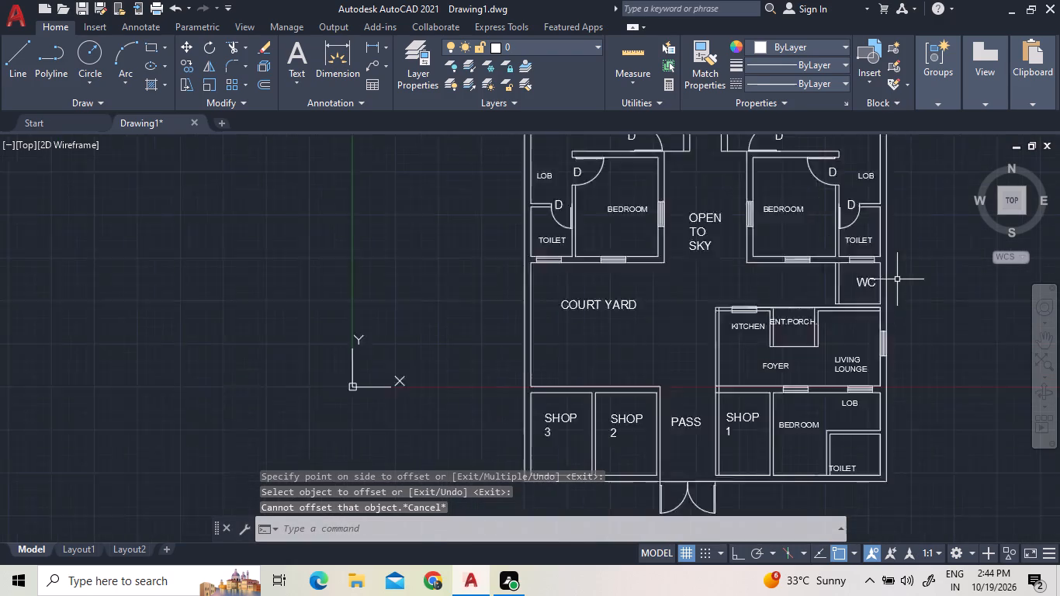
{"action": "scroll", "coordinate": [778, 321], "scroll_direction": "down", "scroll_amount": 3}
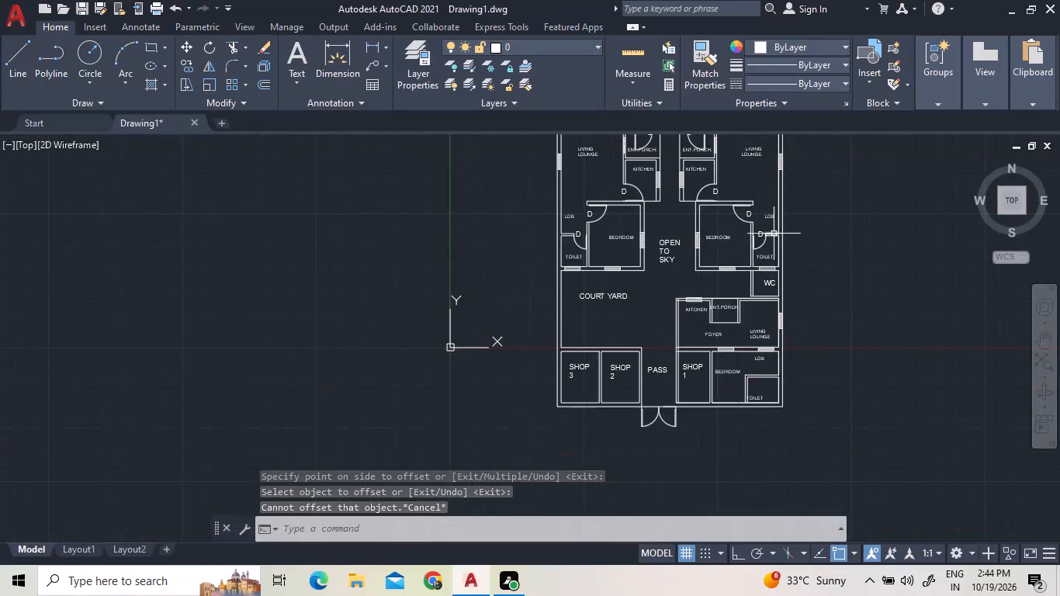
{"action": "scroll", "coordinate": [774, 234], "scroll_direction": "up", "scroll_amount": 4}
{"action": "left_click", "coordinate": [748, 279]}
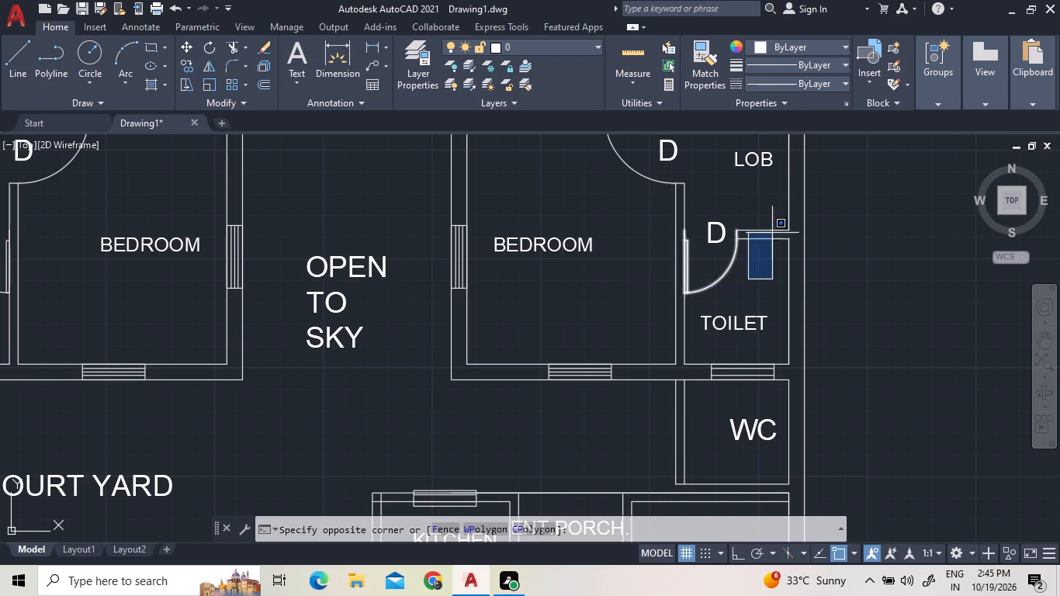
{"action": "left_click", "coordinate": [711, 271]}
{"action": "right_click", "coordinate": [711, 271]}
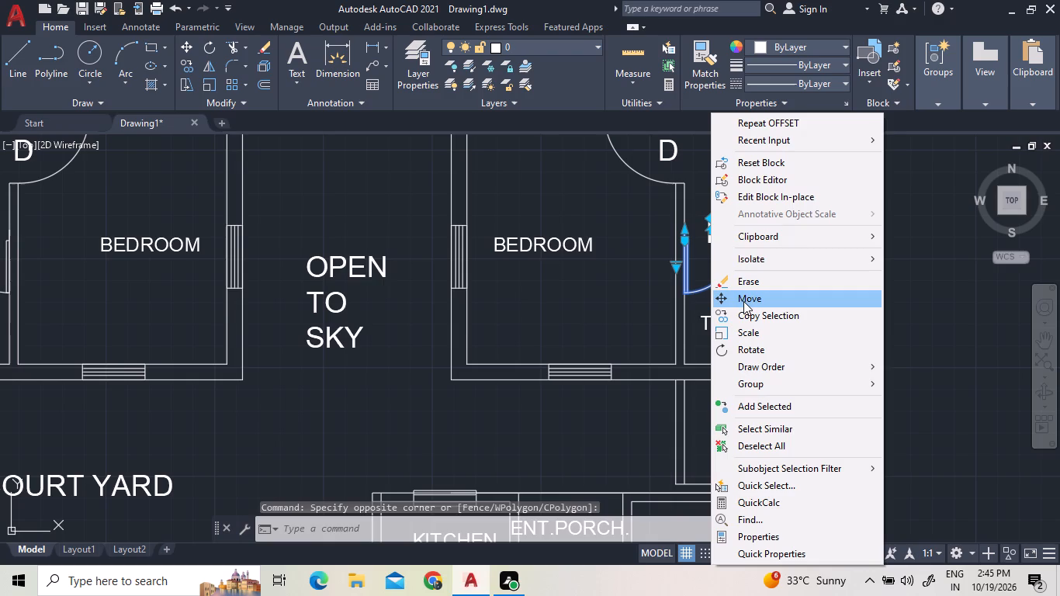
{"action": "left_click", "coordinate": [747, 319]}
{"action": "left_click", "coordinate": [736, 277]}
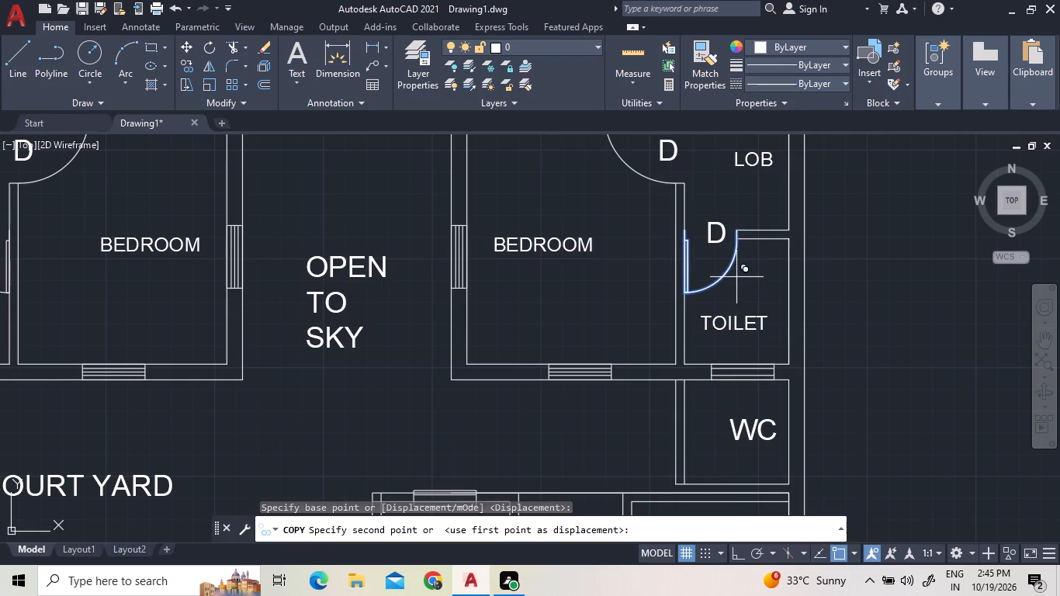
{"action": "scroll", "coordinate": [751, 295], "scroll_direction": "down", "scroll_amount": 3}
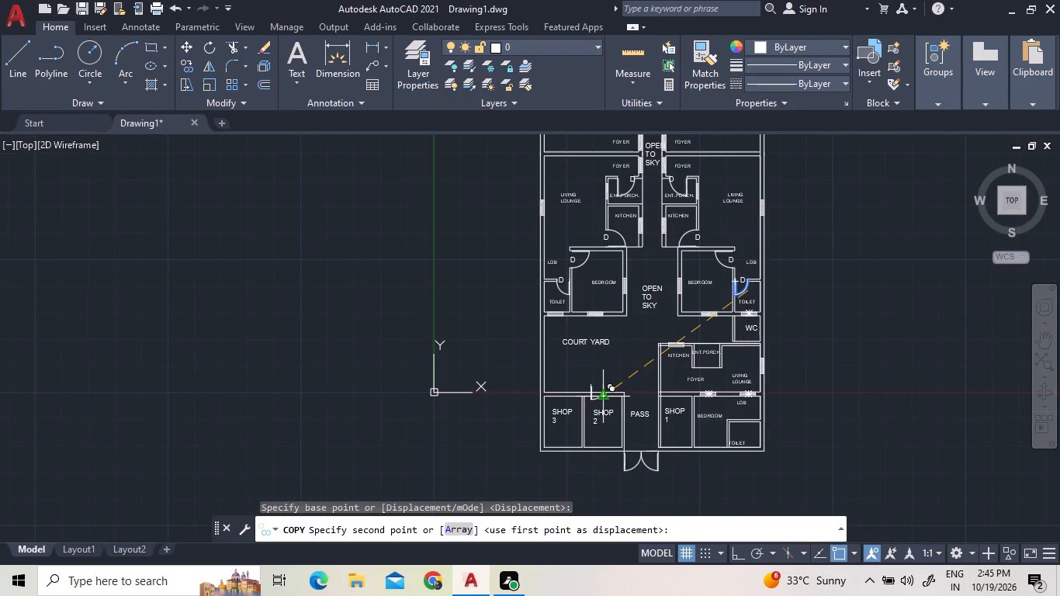
{"action": "key", "text": "F8"}
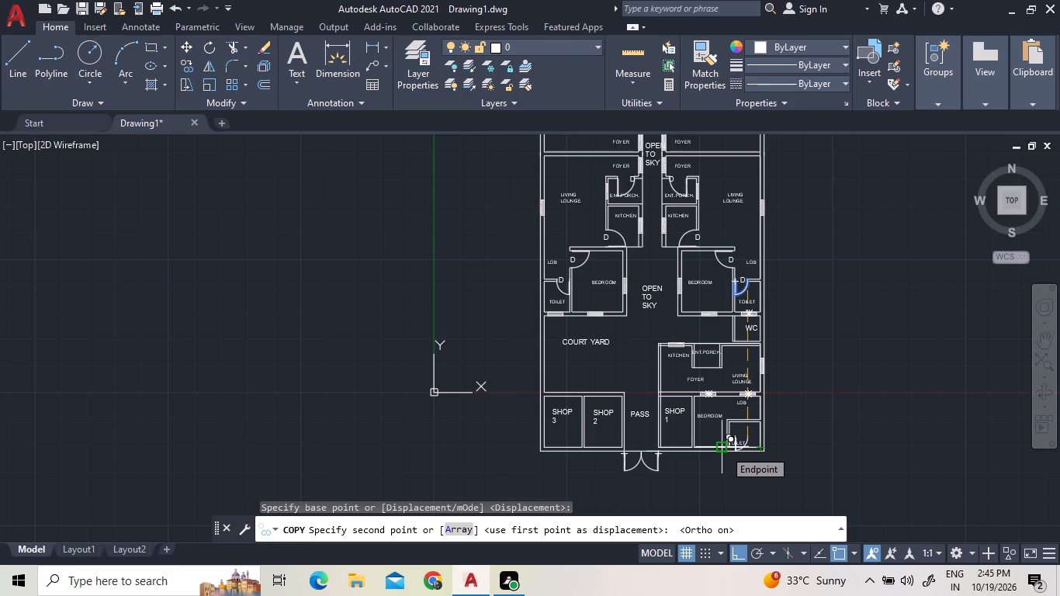
{"action": "scroll", "coordinate": [740, 431], "scroll_direction": "up", "scroll_amount": 3}
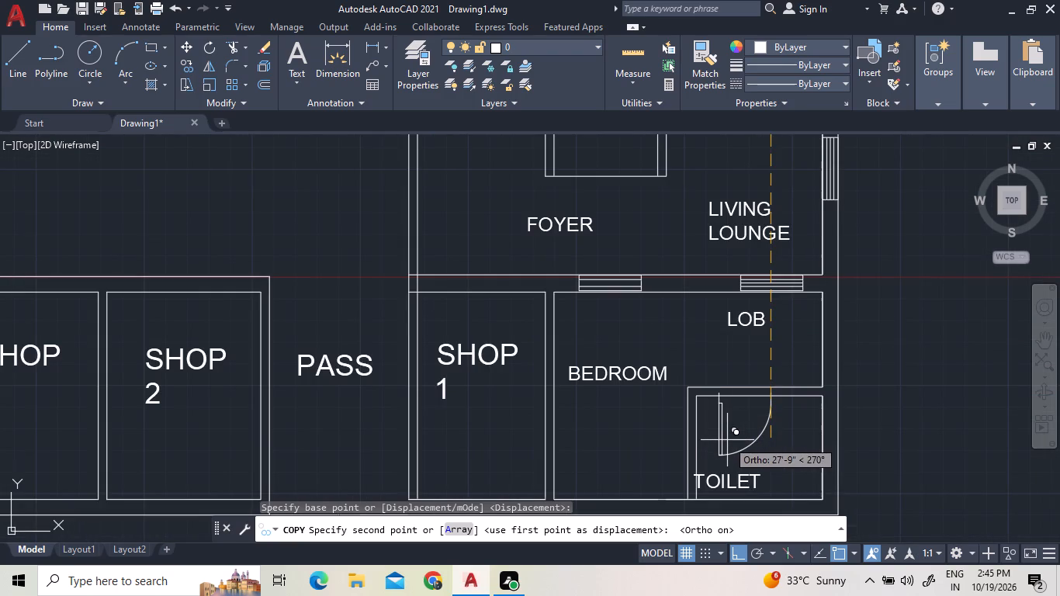
{"action": "key", "text": "F8"}
{"action": "scroll", "coordinate": [729, 443], "scroll_direction": "up", "scroll_amount": 2}
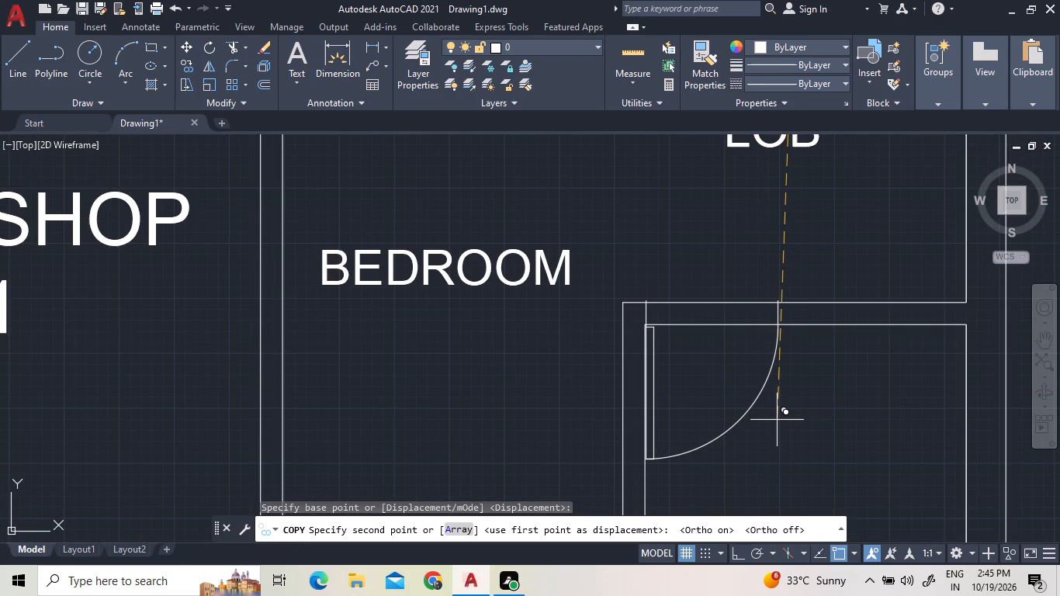
{"action": "left_click", "coordinate": [777, 424]}
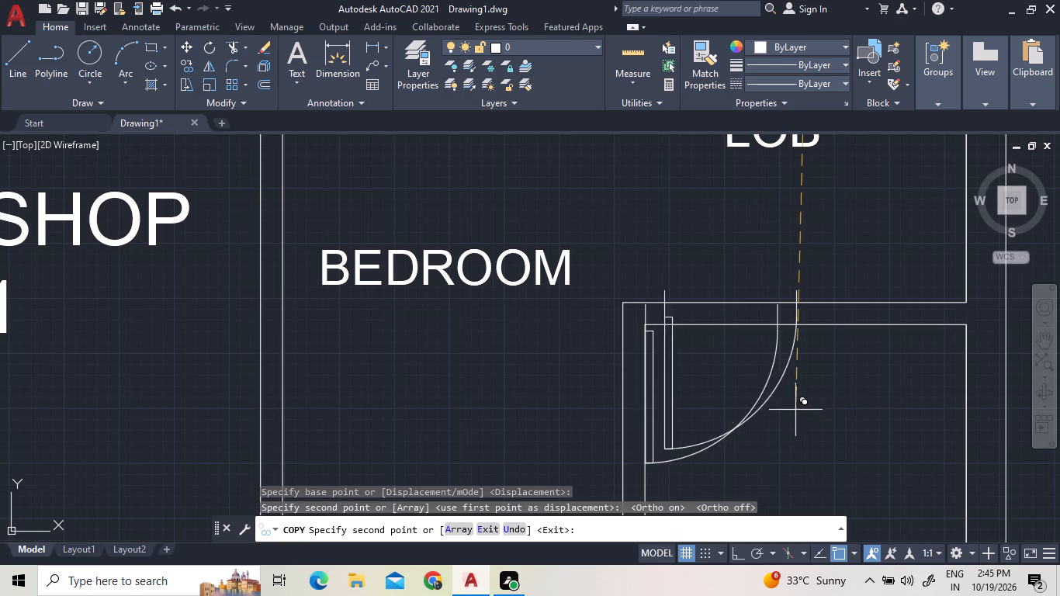
{"action": "key", "text": "Escape"}
Copy the BEDROOM door with its D label from the apartment north of the WC to between the southeast apartment's BEDROOM and LOB.
{"action": "scroll", "coordinate": [803, 423], "scroll_direction": "down", "scroll_amount": 4}
{"action": "scroll", "coordinate": [797, 296], "scroll_direction": "down", "scroll_amount": 2}
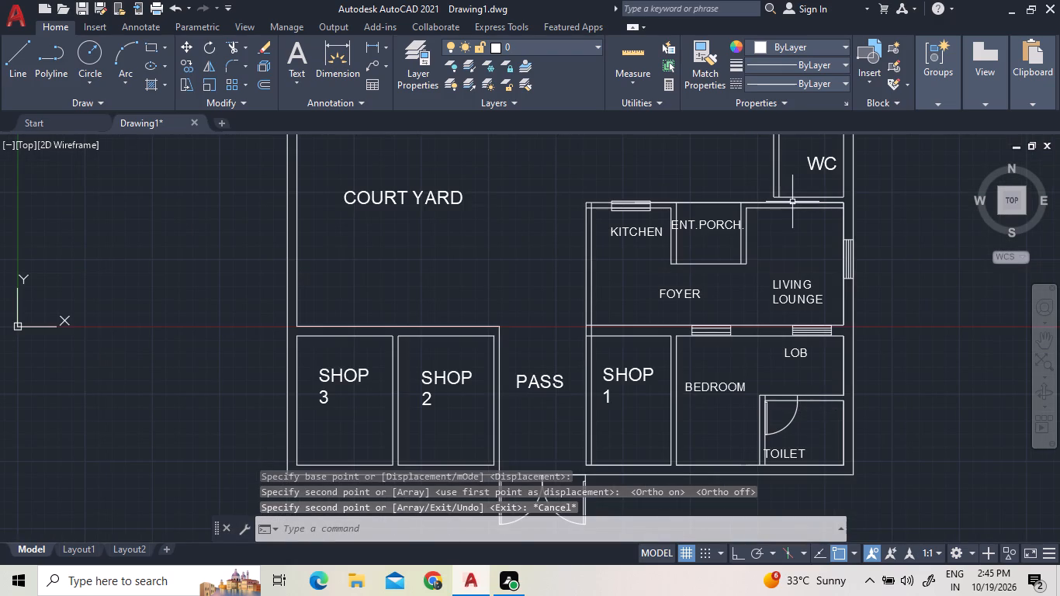
{"action": "scroll", "coordinate": [796, 182], "scroll_direction": "up", "scroll_amount": 2}
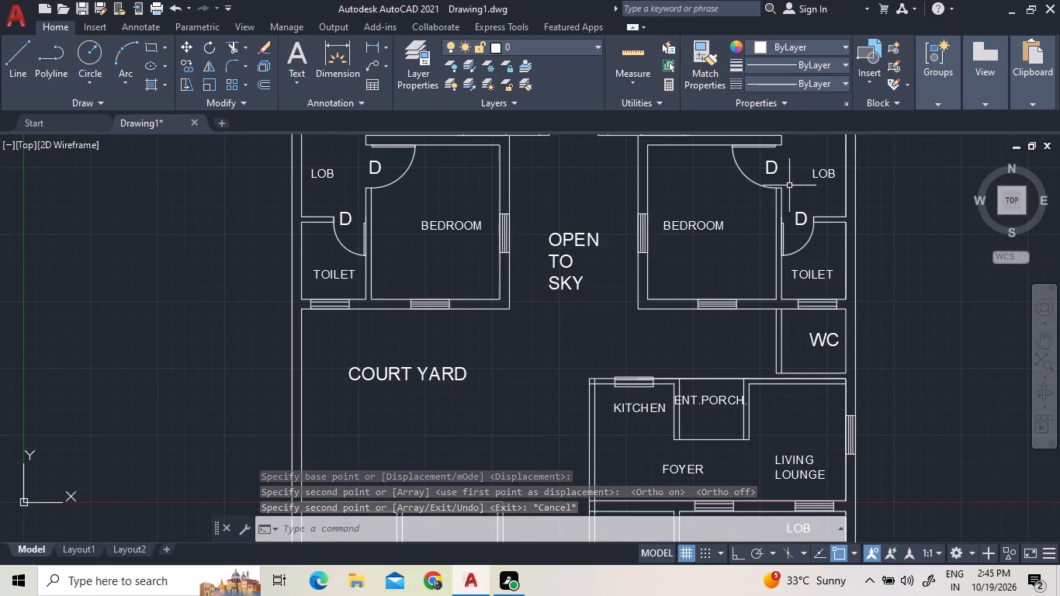
{"action": "left_click", "coordinate": [789, 185]}
{"action": "left_click", "coordinate": [711, 162]}
{"action": "right_click", "coordinate": [711, 162]}
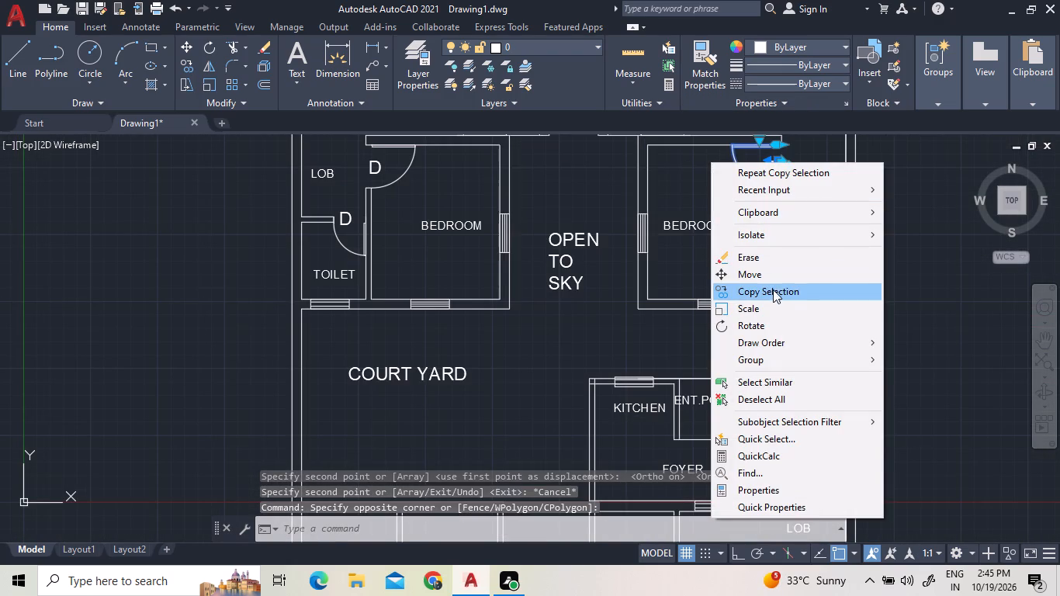
{"action": "left_click", "coordinate": [768, 285]}
{"action": "left_click_drag", "start_coordinate": [770, 282], "coordinate": [772, 289]}
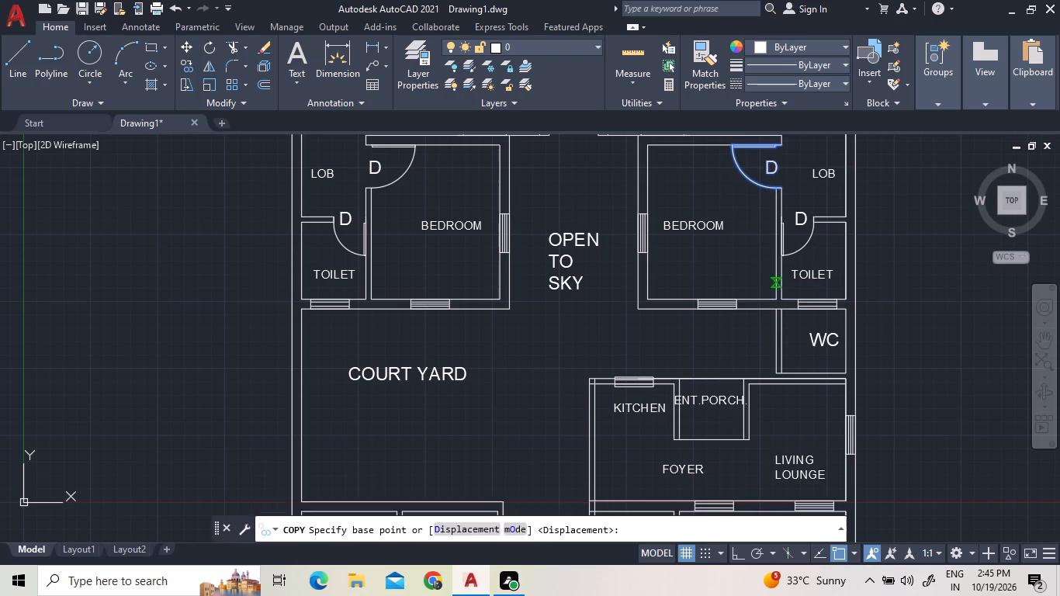
{"action": "scroll", "coordinate": [793, 366], "scroll_direction": "down", "scroll_amount": 4}
{"action": "scroll", "coordinate": [783, 479], "scroll_direction": "up", "scroll_amount": 4}
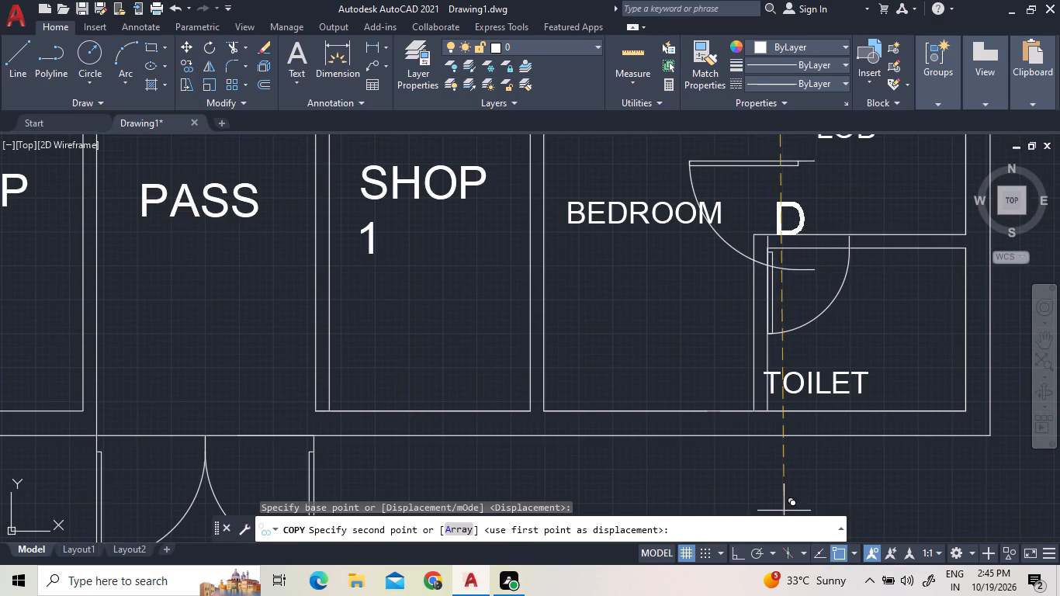
{"action": "scroll", "coordinate": [785, 518], "scroll_direction": "down", "scroll_amount": 4}
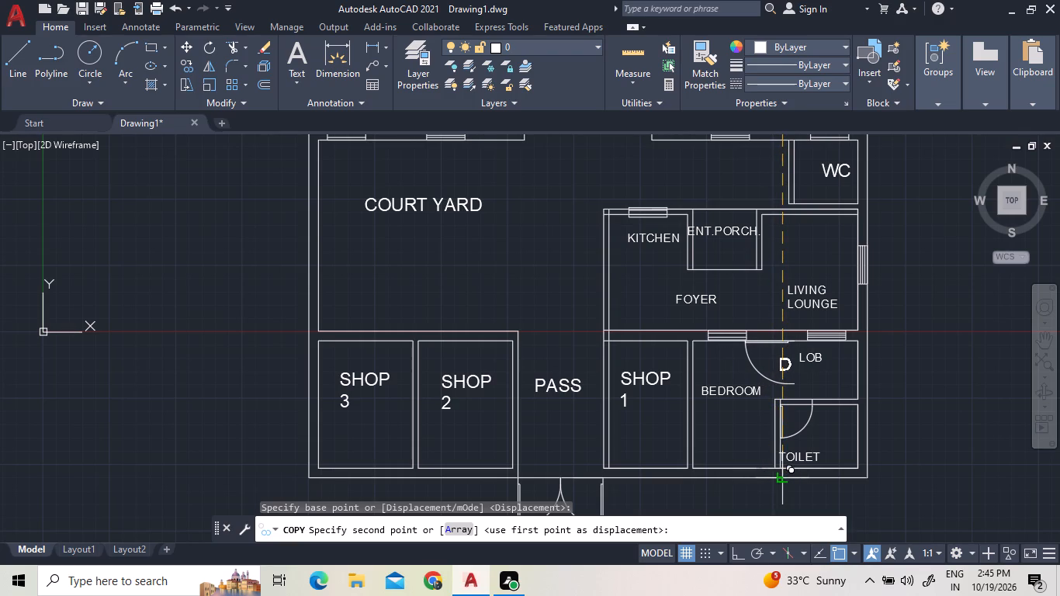
{"action": "left_click", "coordinate": [778, 478]}
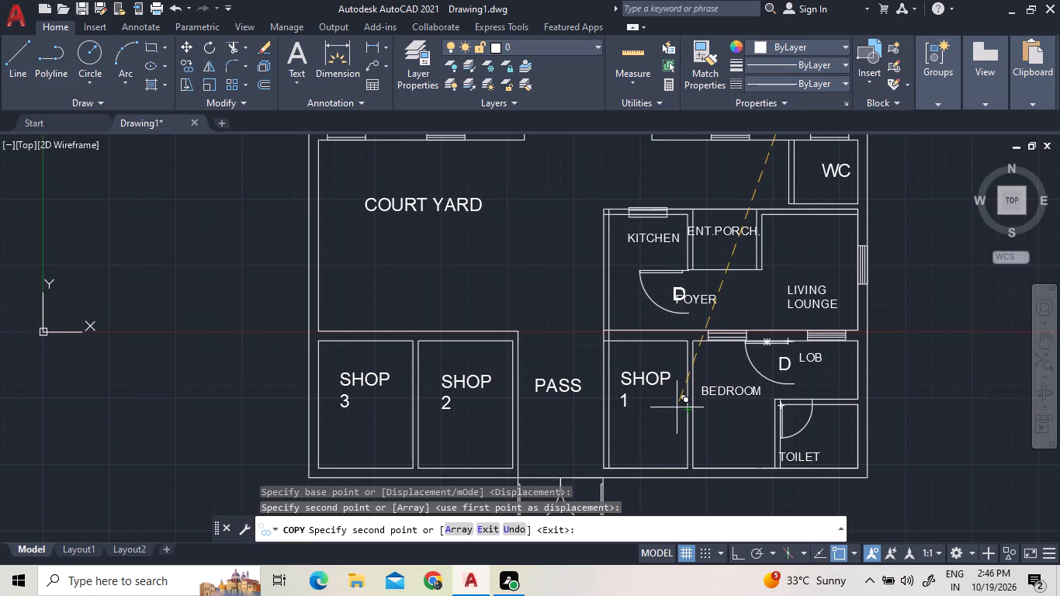
Place another copy of the labelled door below the southeast KITCHEN, beside the FOYER, and end the copying.
{"action": "scroll", "coordinate": [677, 409], "scroll_direction": "up", "scroll_amount": 2}
{"action": "scroll", "coordinate": [681, 428], "scroll_direction": "down", "scroll_amount": 2}
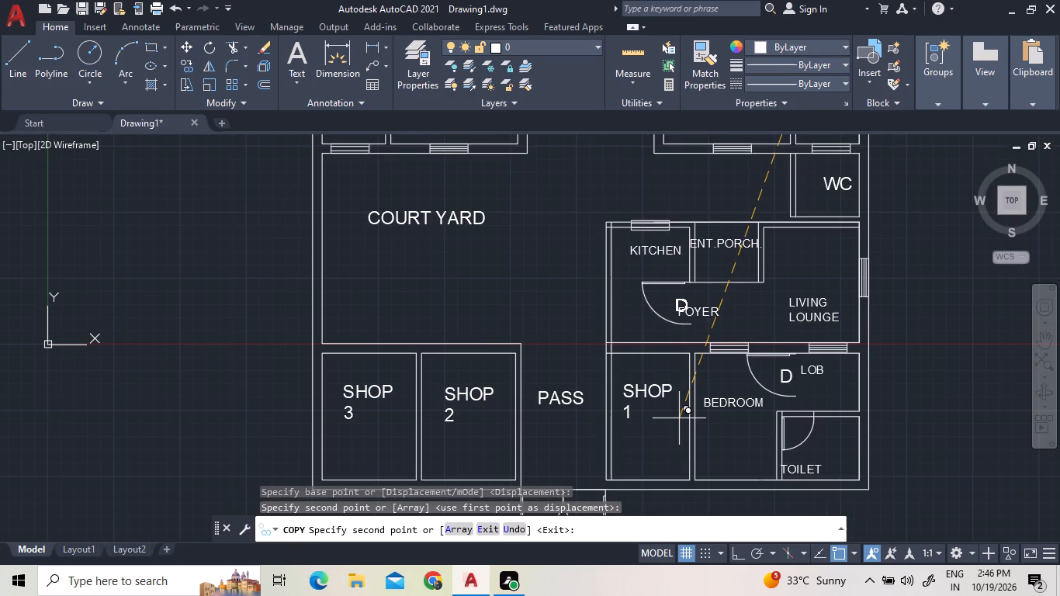
{"action": "scroll", "coordinate": [679, 418], "scroll_direction": "up", "scroll_amount": 3}
{"action": "scroll", "coordinate": [679, 418], "scroll_direction": "down", "scroll_amount": 2}
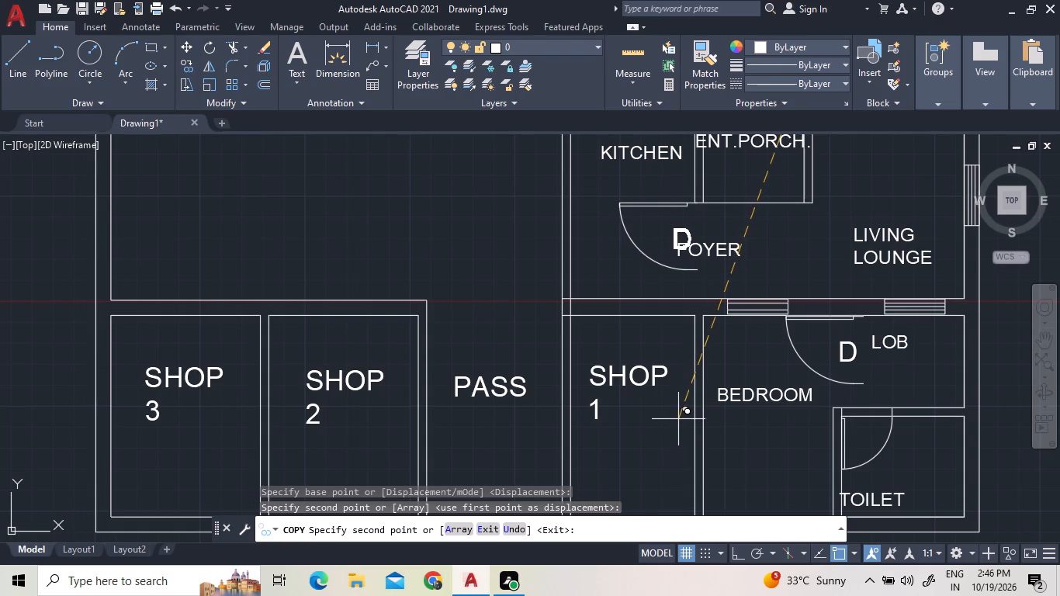
{"action": "left_click", "coordinate": [678, 419]}
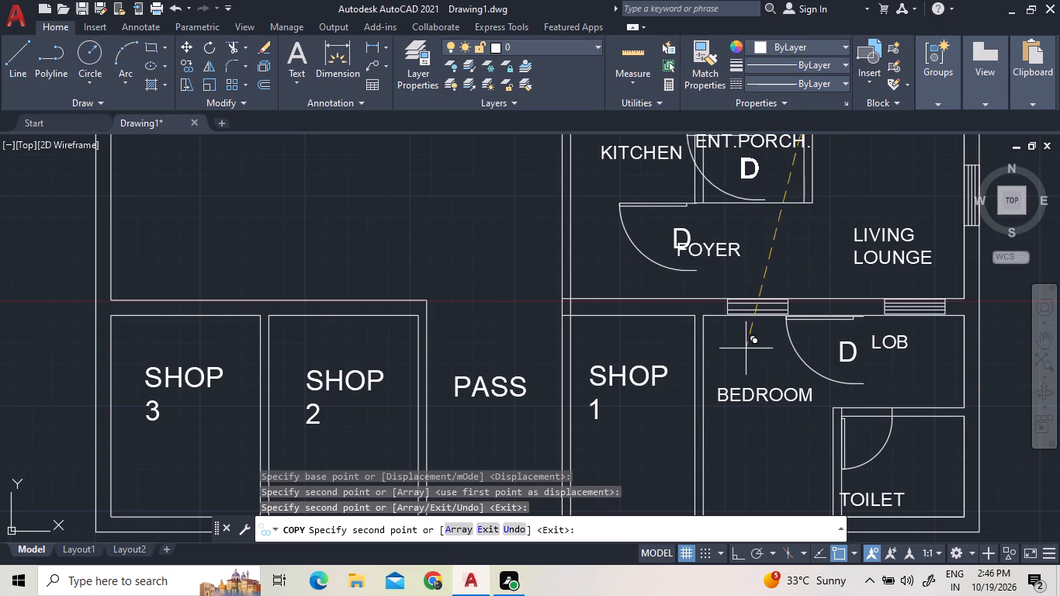
{"action": "scroll", "coordinate": [695, 366], "scroll_direction": "down", "scroll_amount": 2}
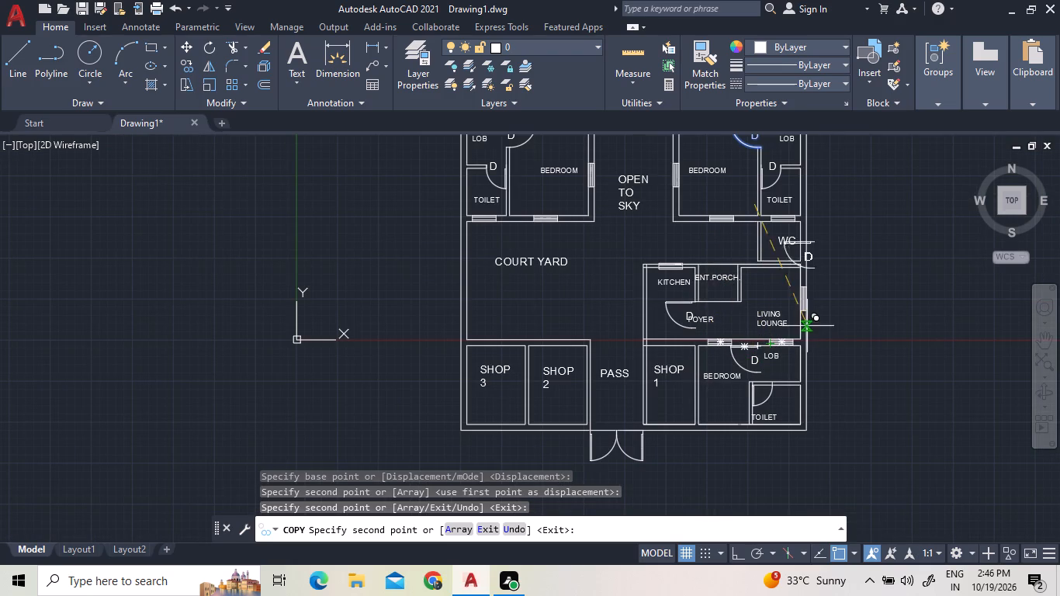
{"action": "key", "text": "Escape"}
Copy the northeast apartment's ENT.PORCH door, without its D label, to the southeast corner of the southeast apartment's ENT.PORCH.
{"action": "scroll", "coordinate": [799, 388], "scroll_direction": "down", "scroll_amount": 2}
{"action": "scroll", "coordinate": [764, 199], "scroll_direction": "up", "scroll_amount": 2}
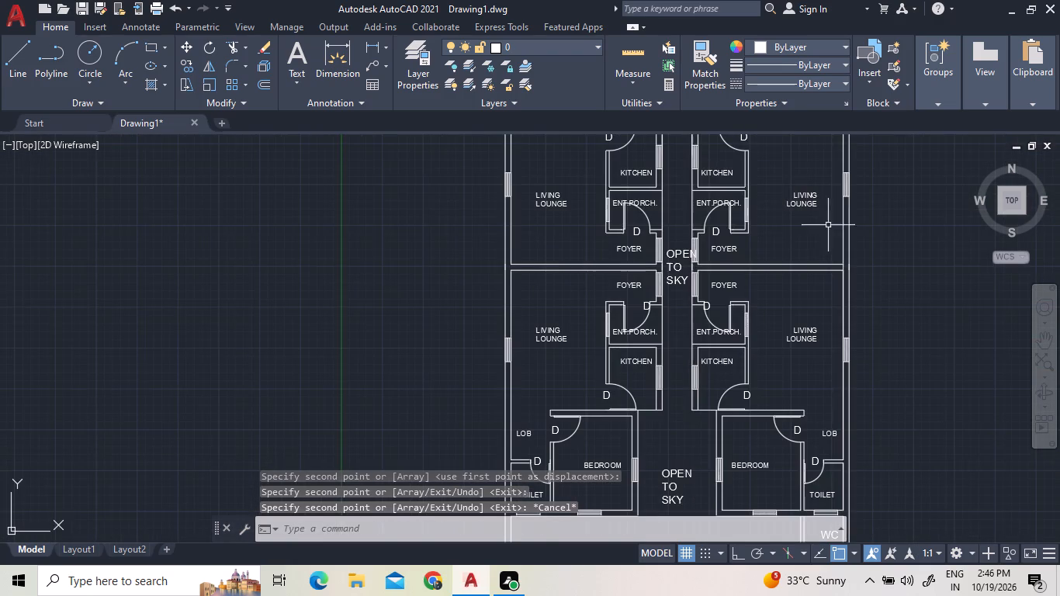
{"action": "left_click", "coordinate": [736, 220]}
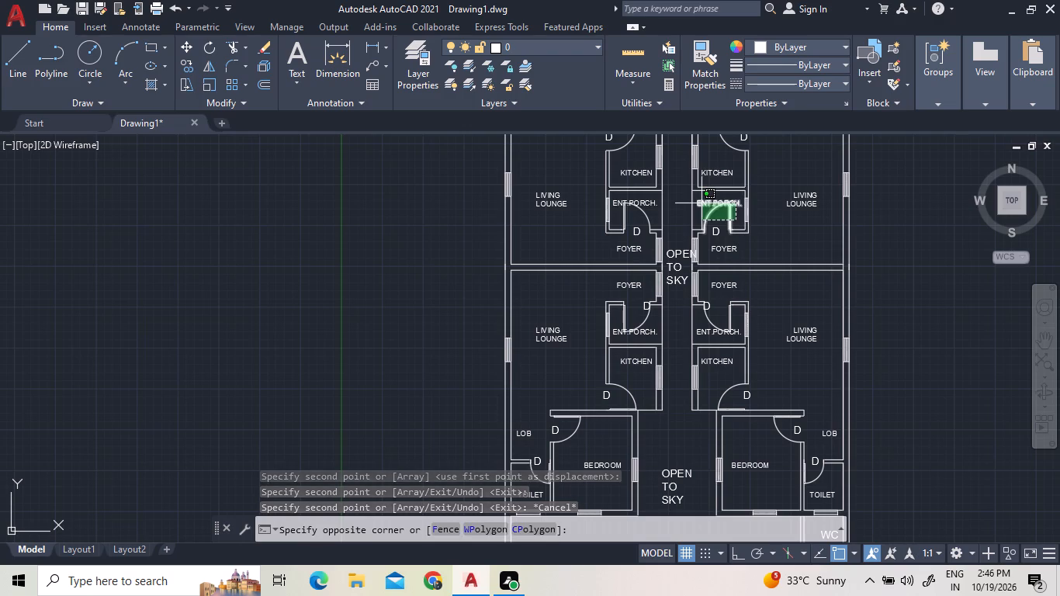
{"action": "left_click", "coordinate": [706, 213]}
{"action": "right_click", "coordinate": [706, 213]}
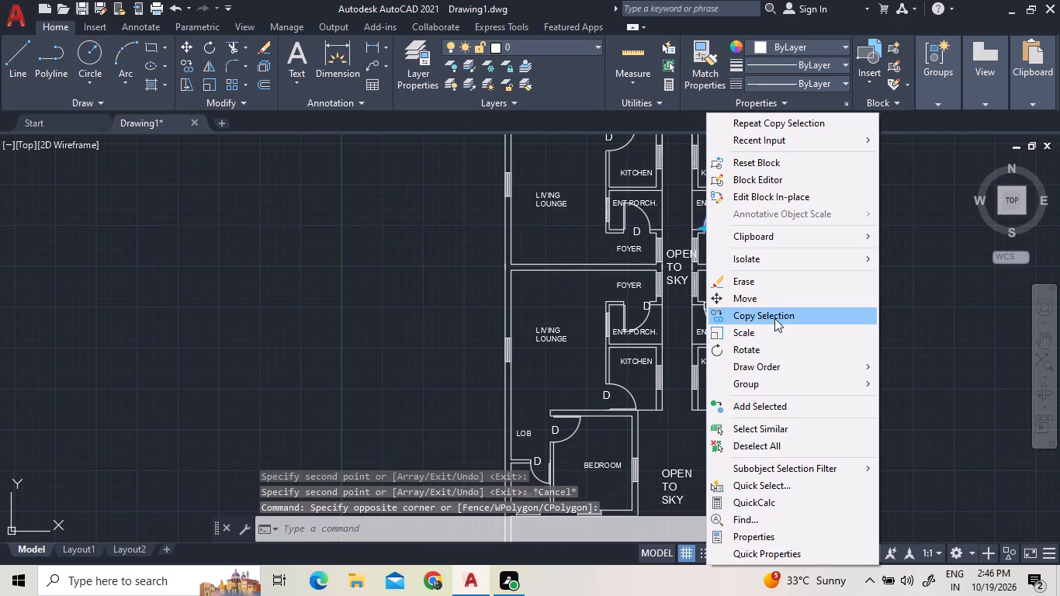
{"action": "left_click", "coordinate": [753, 313]}
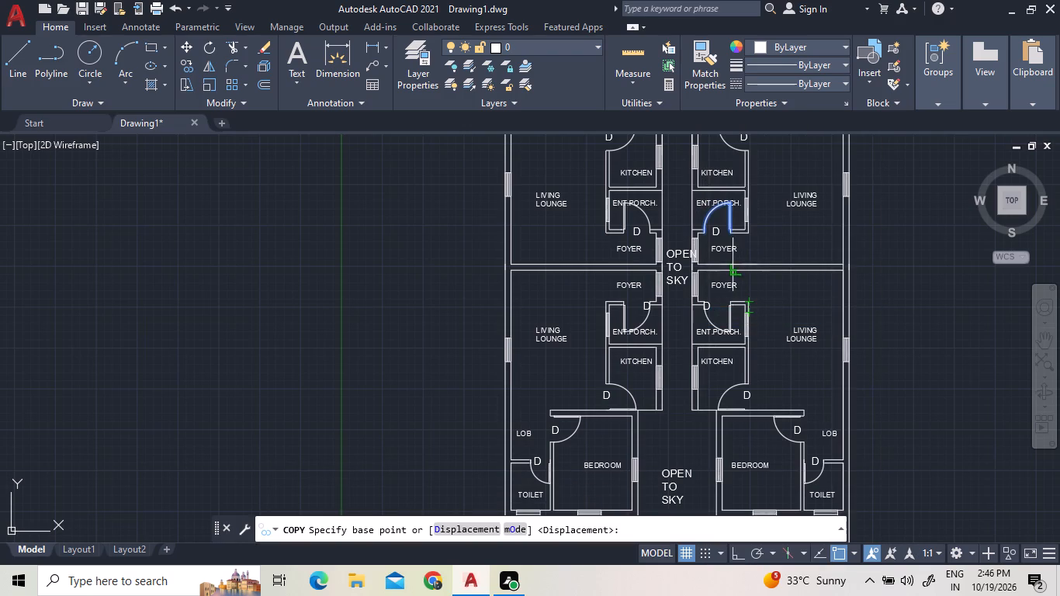
{"action": "left_click", "coordinate": [726, 233]}
{"action": "scroll", "coordinate": [731, 358], "scroll_direction": "down", "scroll_amount": 3}
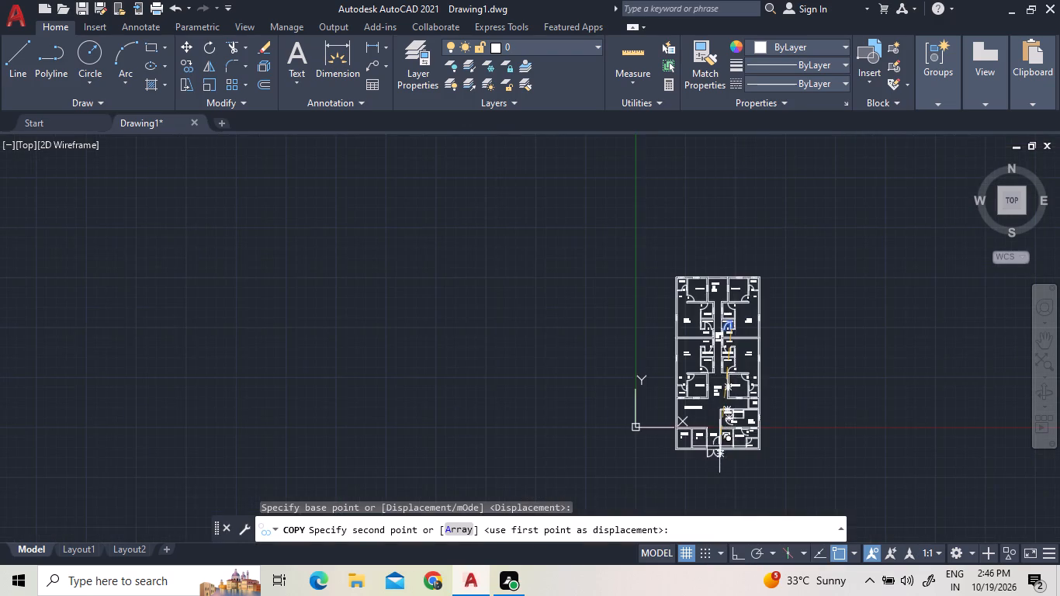
{"action": "scroll", "coordinate": [724, 456], "scroll_direction": "up", "scroll_amount": 2}
{"action": "scroll", "coordinate": [760, 345], "scroll_direction": "up", "scroll_amount": 3}
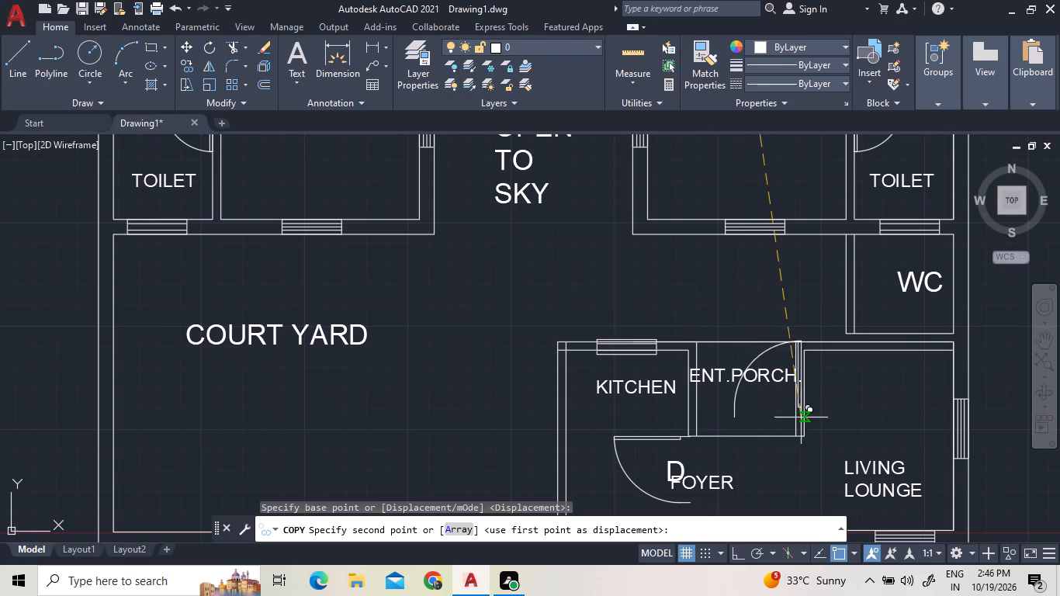
{"action": "scroll", "coordinate": [798, 435], "scroll_direction": "up", "scroll_amount": 3}
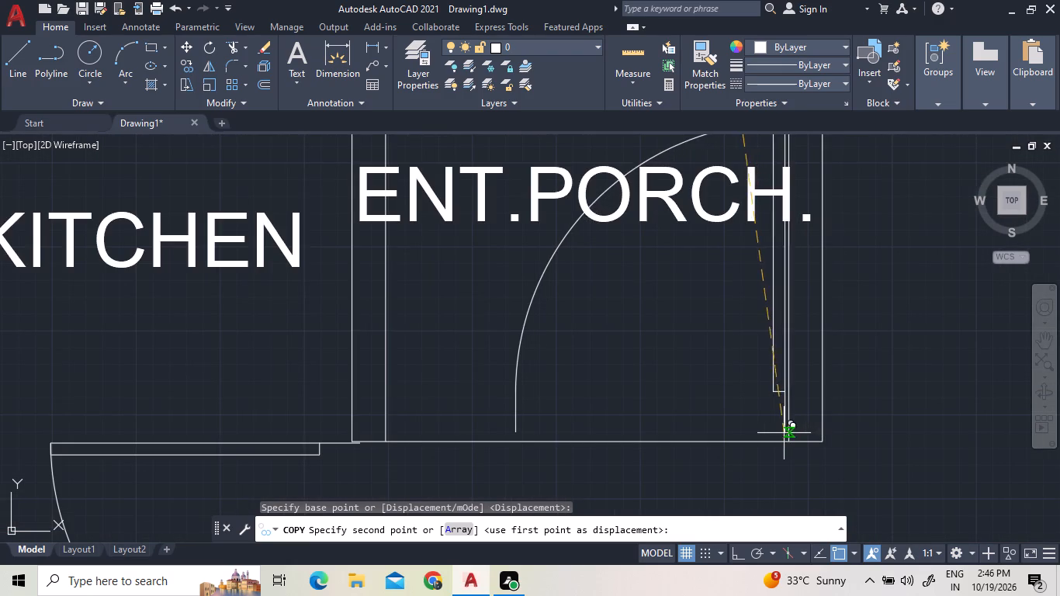
{"action": "left_click", "coordinate": [788, 442]}
{"action": "scroll", "coordinate": [749, 434], "scroll_direction": "down", "scroll_amount": 7}
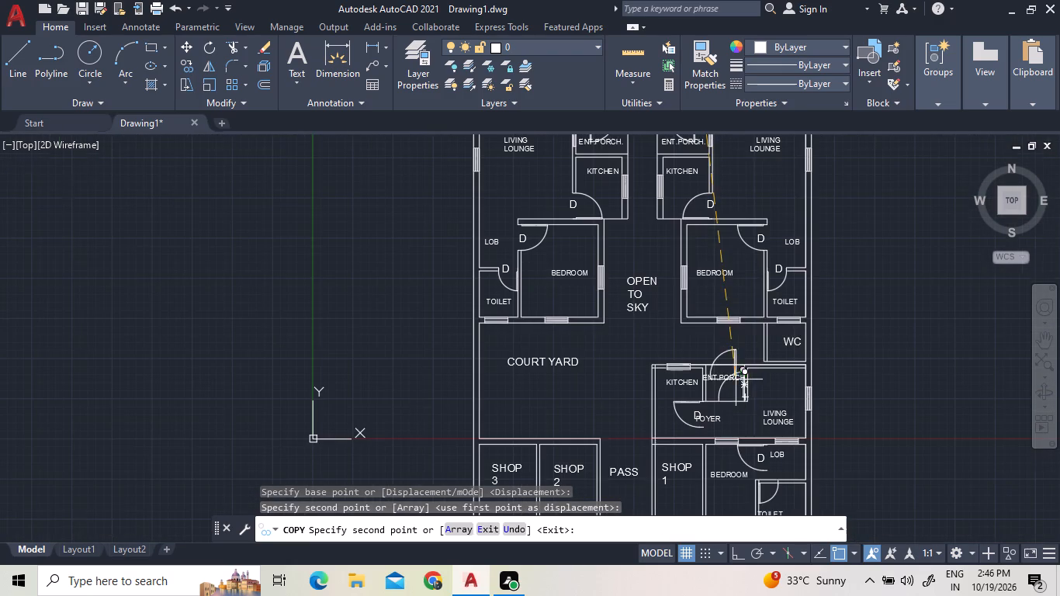
{"action": "key", "text": "Escape"}
Shift the southeast kitchen door south with Stretch so its swing arc meets the FOYER's south wall line, leaving the D label in place.
{"action": "scroll", "coordinate": [707, 443], "scroll_direction": "up", "scroll_amount": 3}
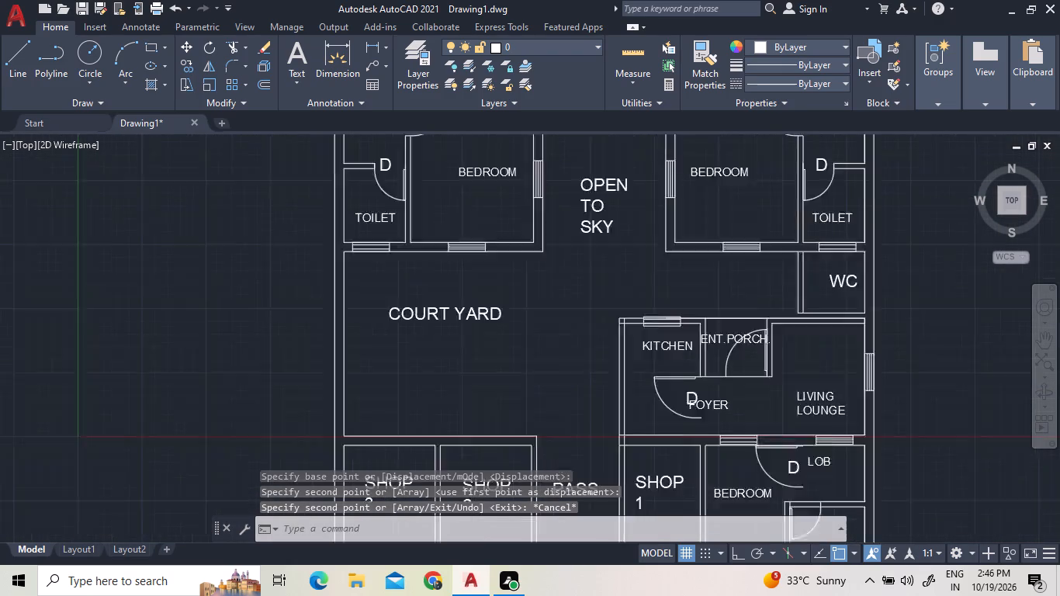
{"action": "left_click", "coordinate": [671, 378]}
{"action": "right_click", "coordinate": [671, 378]}
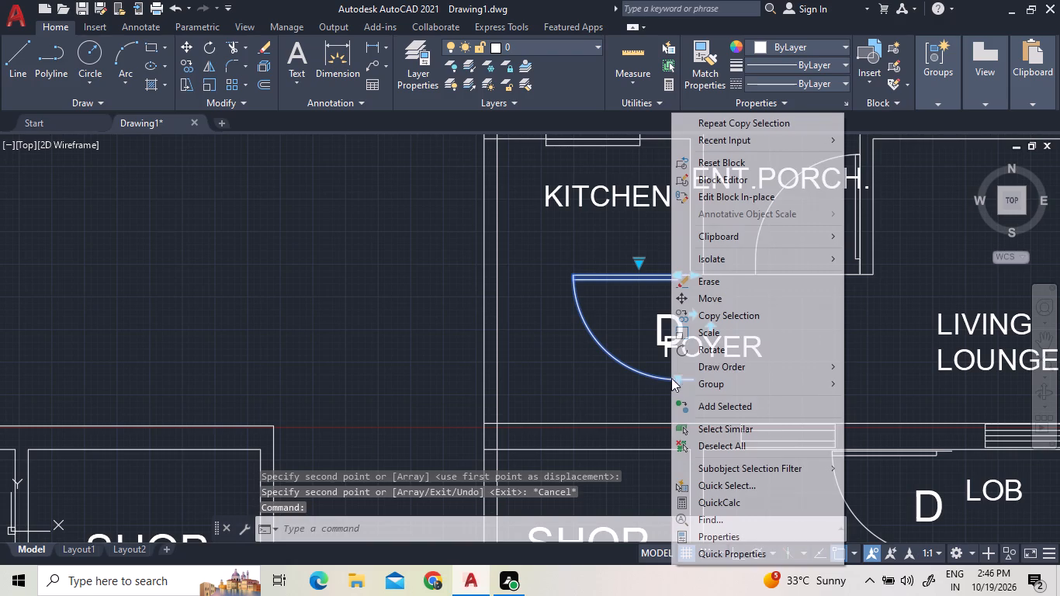
{"action": "left_click", "coordinate": [667, 379]}
{"action": "left_click", "coordinate": [682, 381]}
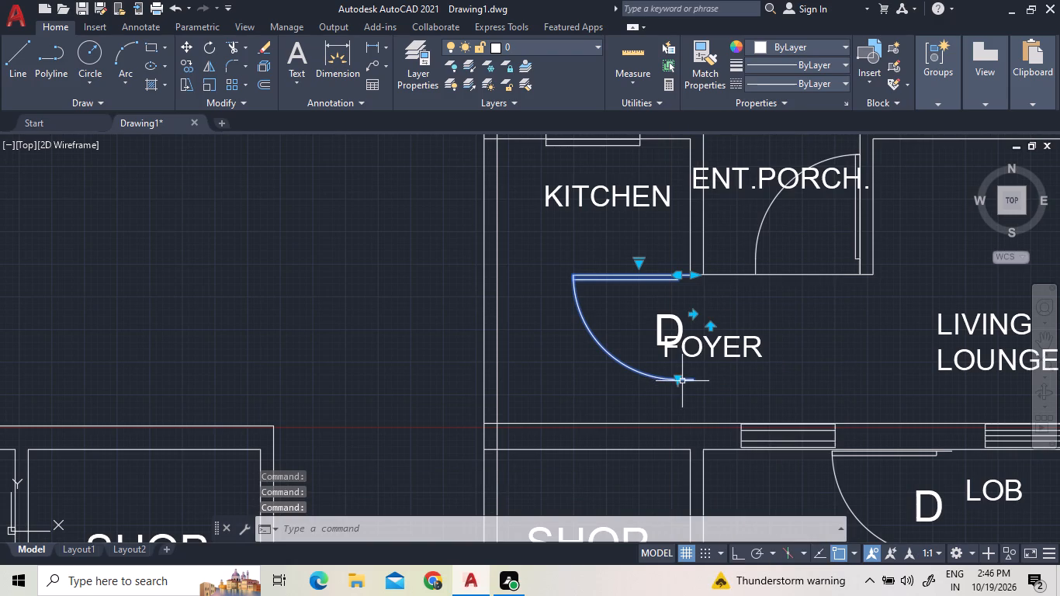
{"action": "left_click", "coordinate": [185, 86]}
{"action": "left_click", "coordinate": [683, 381]}
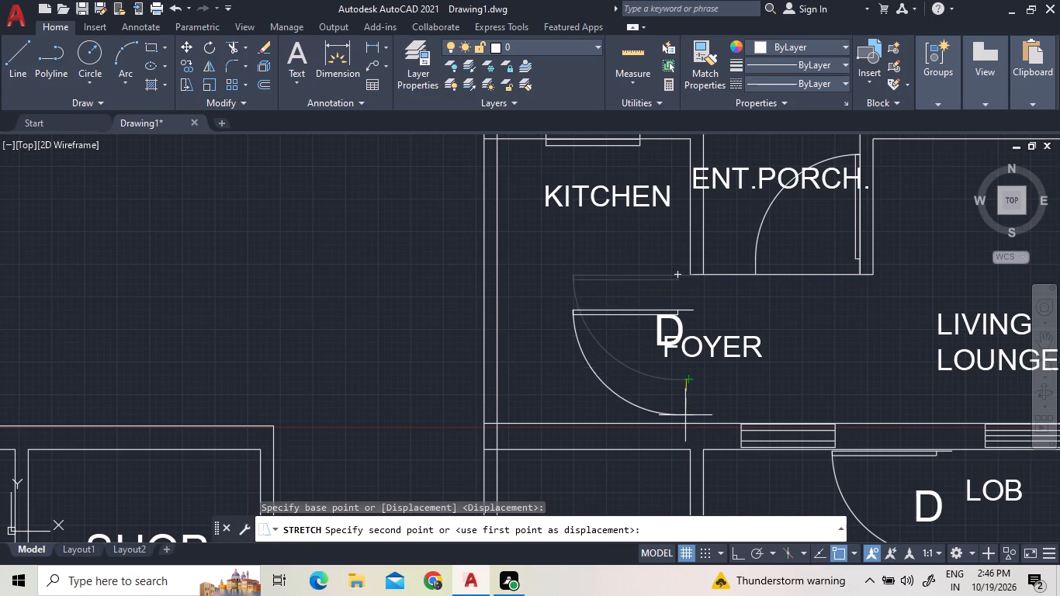
{"action": "left_click", "coordinate": [685, 426]}
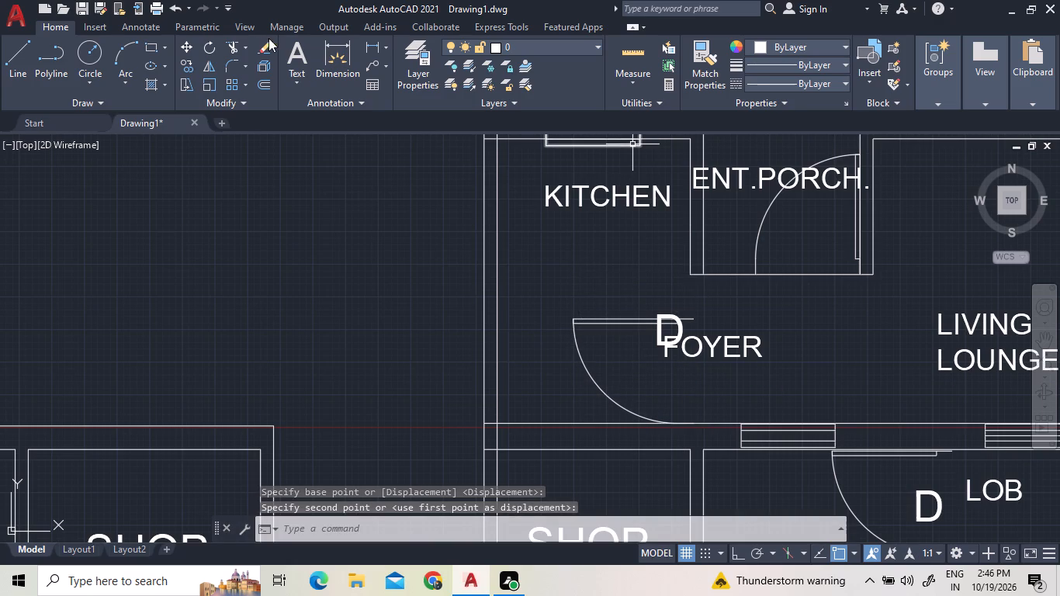
Extend both wall lines between the KITCHEN and ENT.PORCH south to the kitchen door.
{"action": "left_click", "coordinate": [244, 52]}
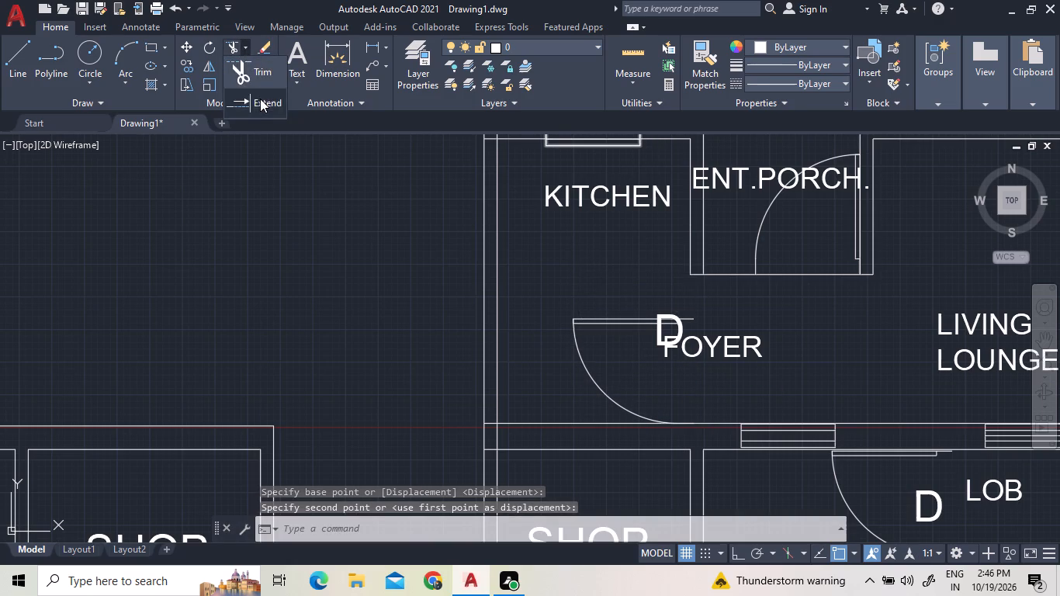
{"action": "left_click", "coordinate": [260, 99]}
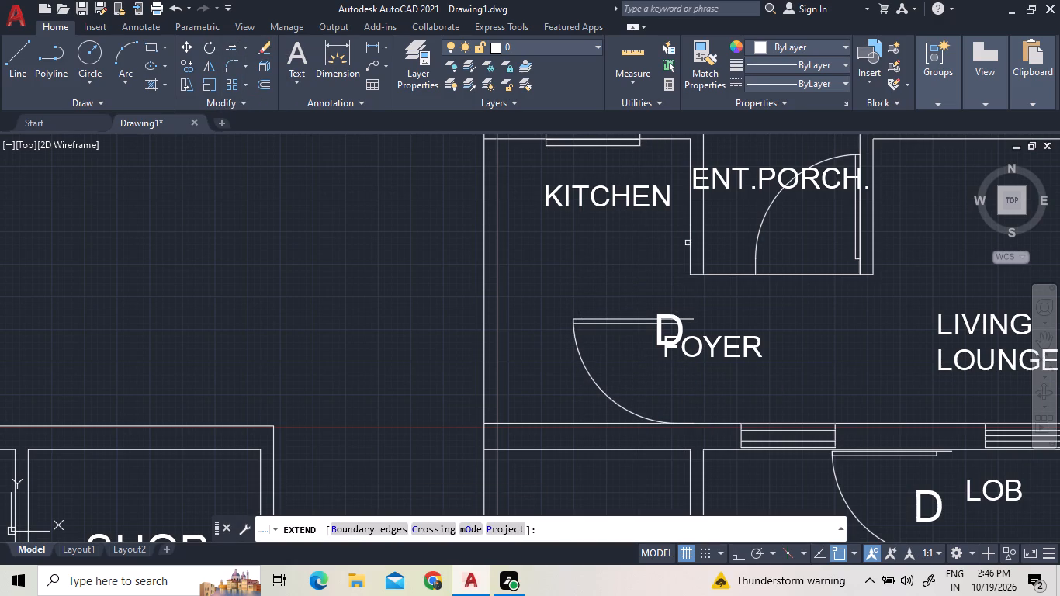
{"action": "triple_click", "coordinate": [691, 245]}
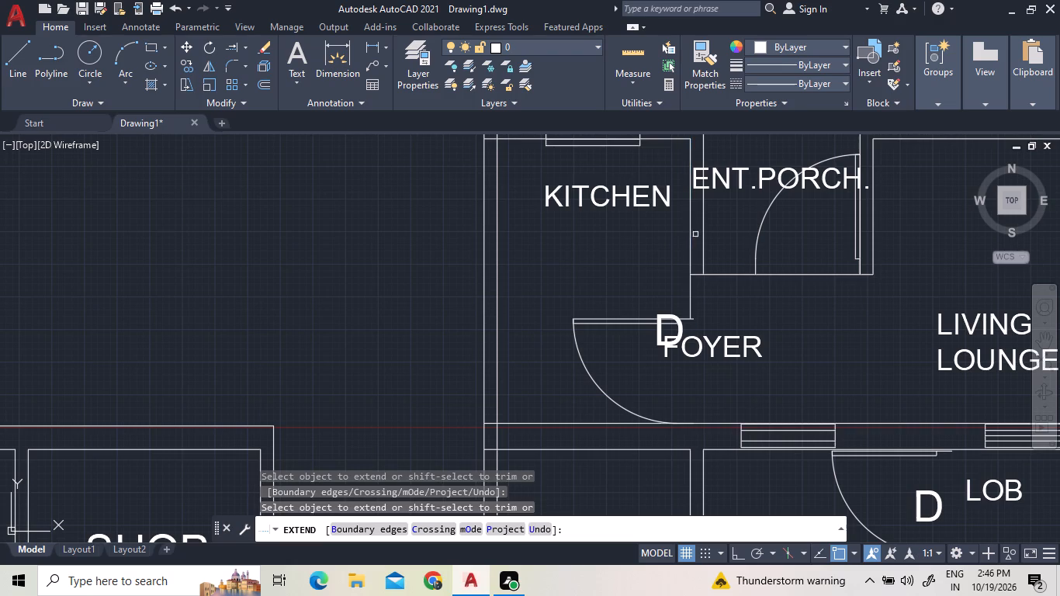
{"action": "left_click", "coordinate": [702, 240]}
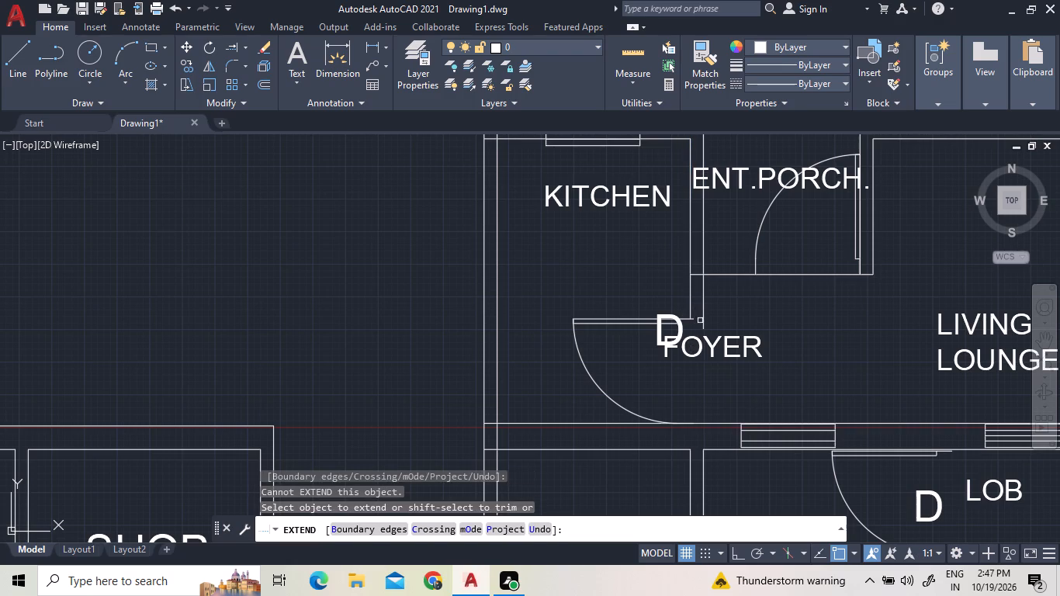
{"action": "scroll", "coordinate": [703, 325], "scroll_direction": "up", "scroll_amount": 3}
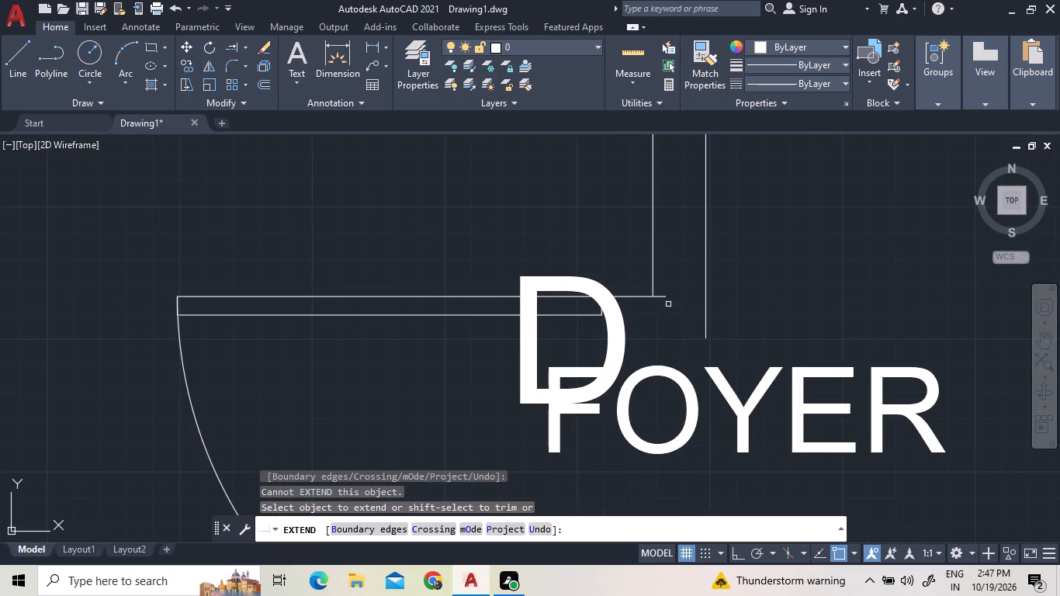
{"action": "key", "text": "Escape"}
Move the kitchen door east so its jamb end lies on the east line of the extended KITCHEN wall.
{"action": "left_click", "coordinate": [668, 307]}
{"action": "left_click", "coordinate": [664, 291]}
{"action": "right_click", "coordinate": [664, 291]}
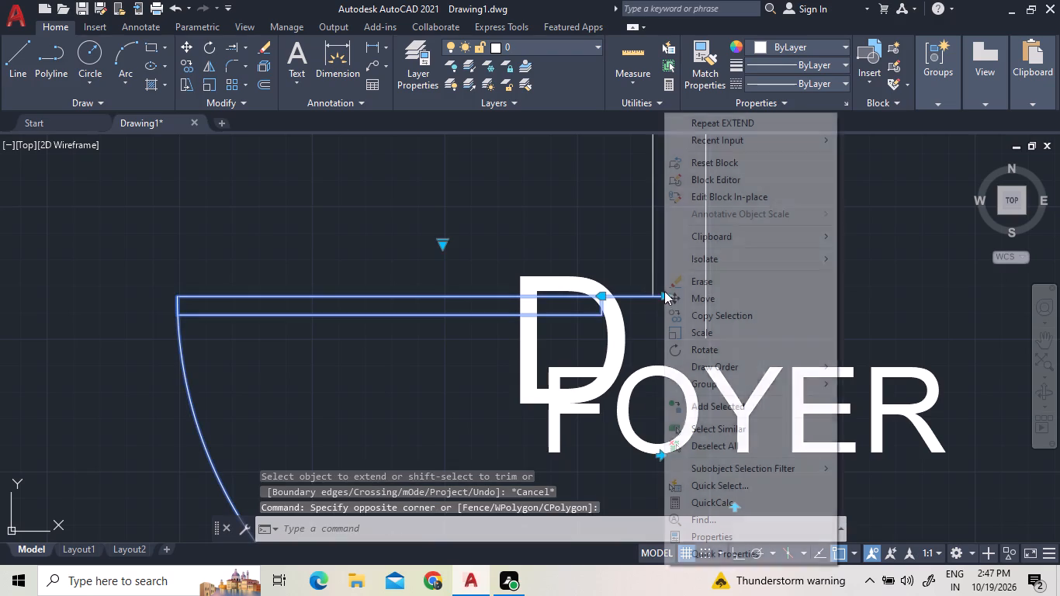
{"action": "left_click", "coordinate": [695, 295]}
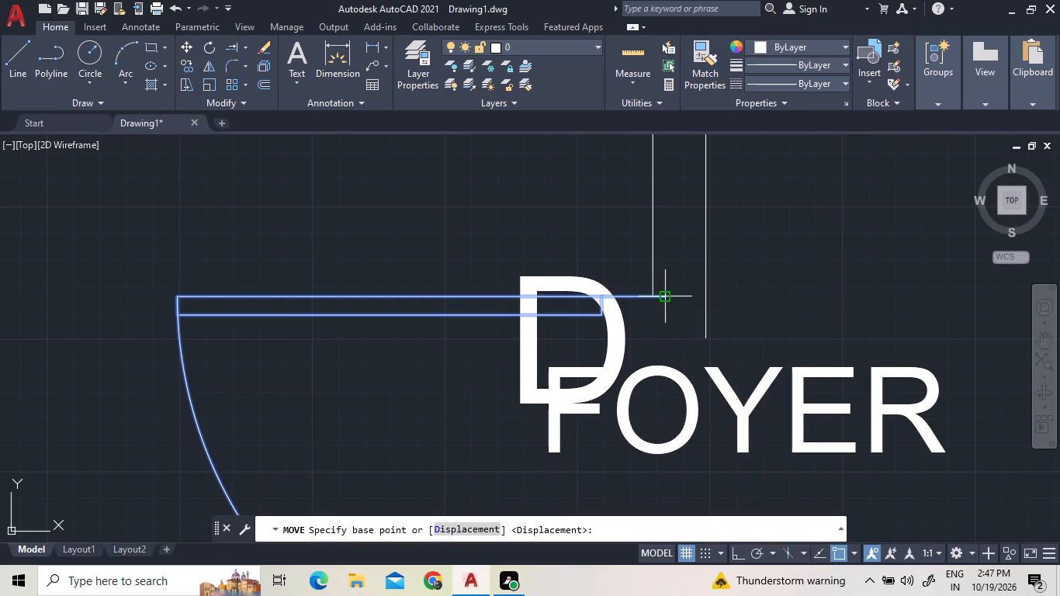
{"action": "left_click", "coordinate": [662, 299]}
{"action": "left_click", "coordinate": [705, 296]}
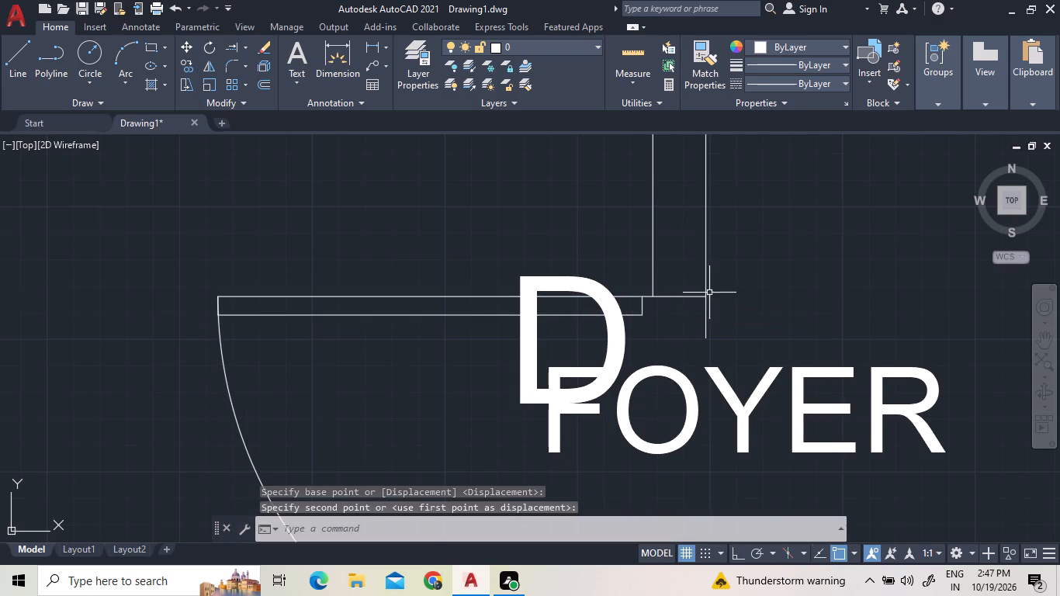
{"action": "key", "text": "Escape"}
Trim the east line of the wall between KITCHEN and ENT.PORCH where it overshoots south of the kitchen door.
{"action": "left_click", "coordinate": [244, 47]}
{"action": "left_click", "coordinate": [248, 64]}
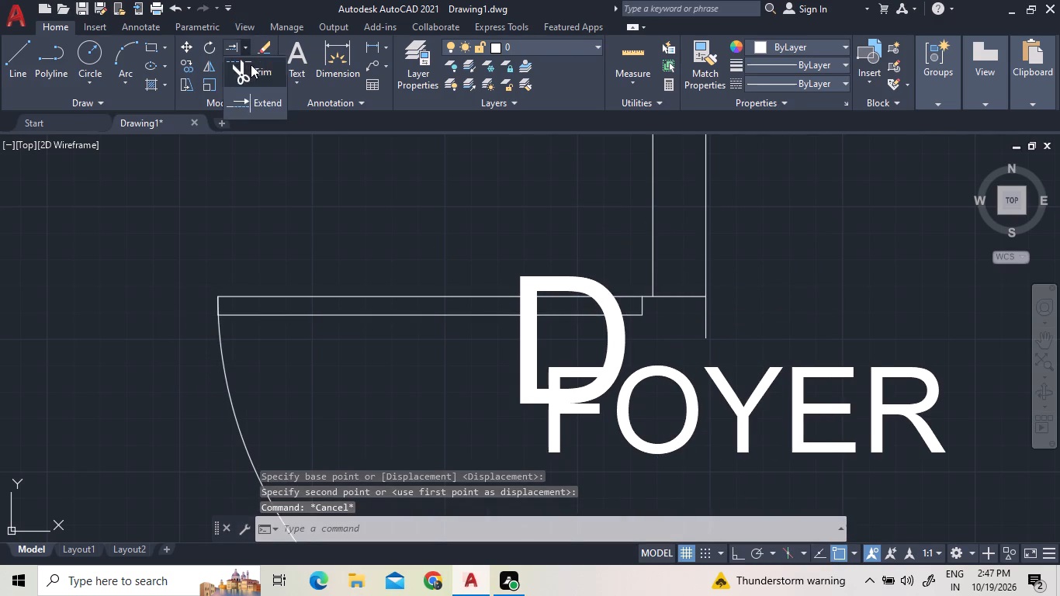
{"action": "left_click", "coordinate": [696, 314]}
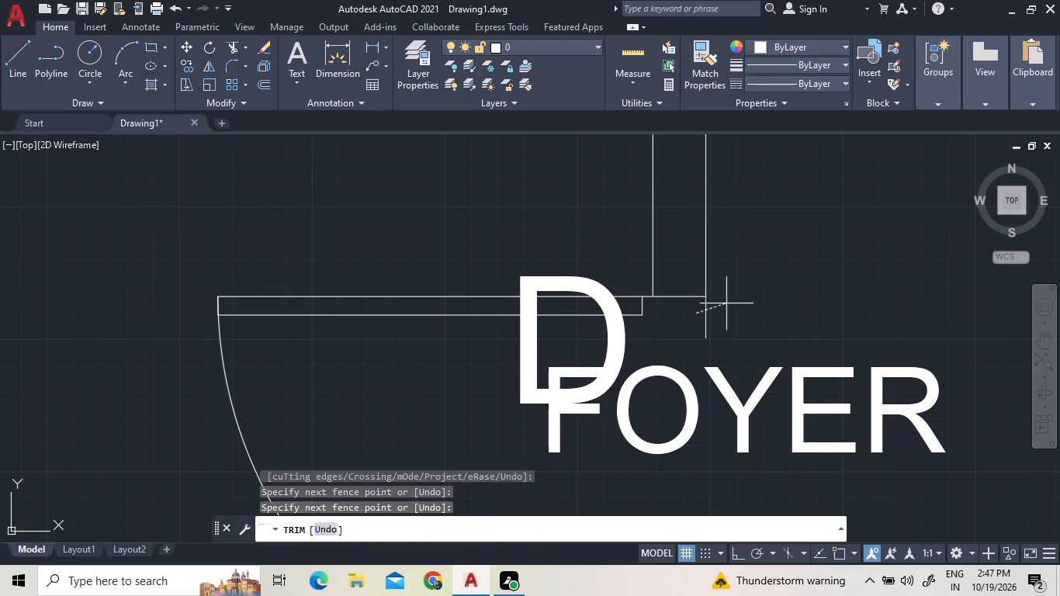
{"action": "left_click", "coordinate": [727, 303]}
{"action": "scroll", "coordinate": [728, 302], "scroll_direction": "down", "scroll_amount": 6}
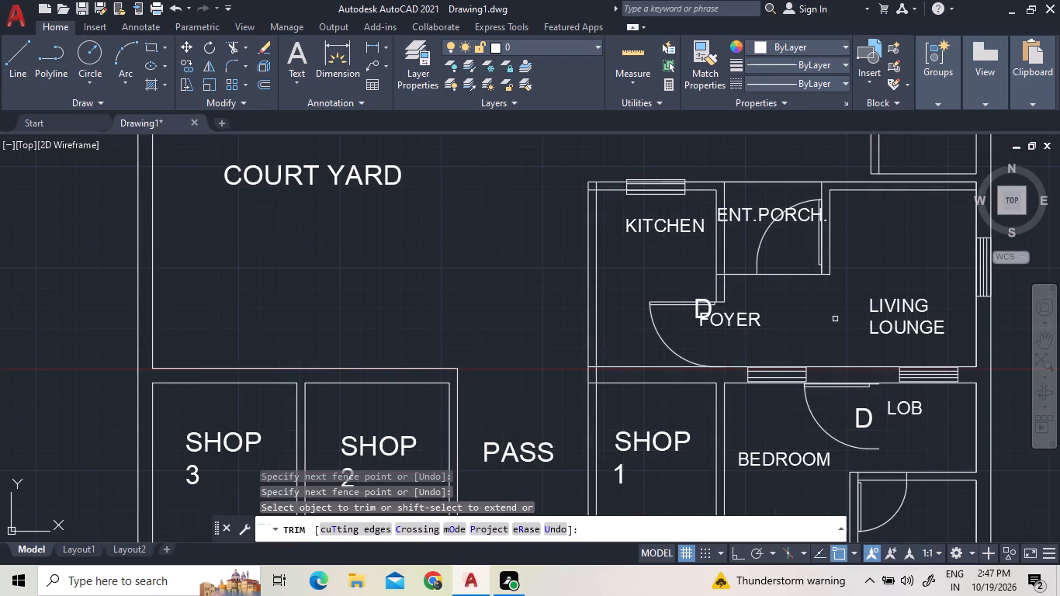
{"action": "key", "text": "Escape"}
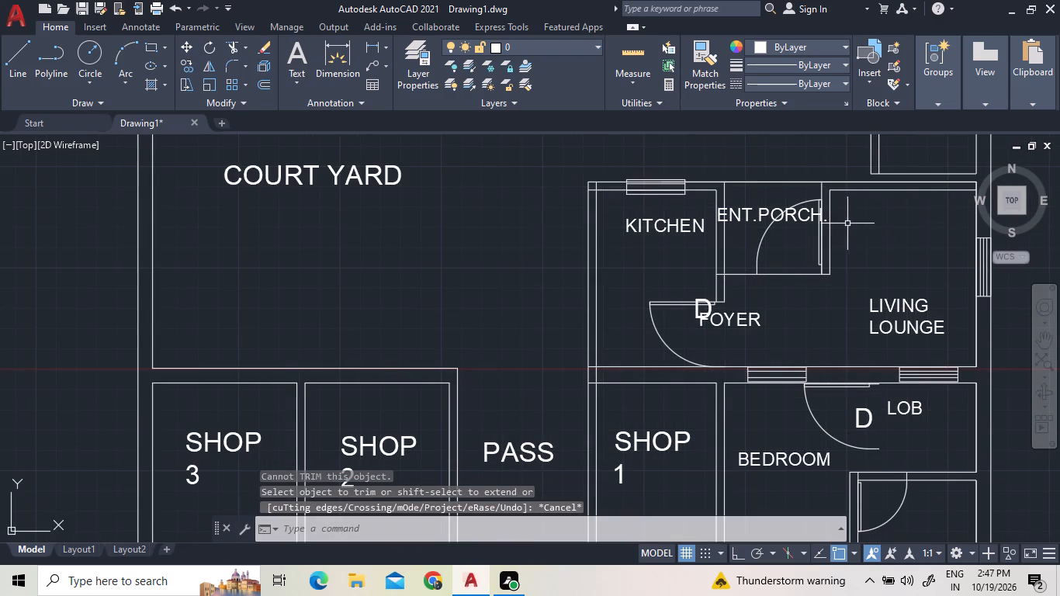
Change the colour of the entire floor plan, including walls, doors and labels, to red 153,27,30.
{"action": "scroll", "coordinate": [784, 310], "scroll_direction": "down", "scroll_amount": 3}
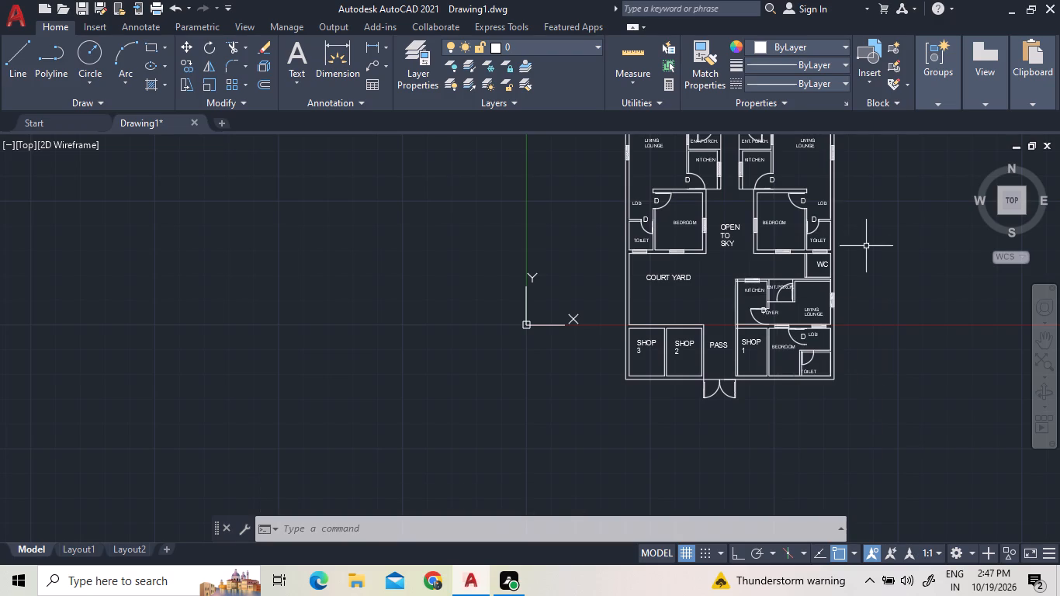
{"action": "scroll", "coordinate": [826, 318], "scroll_direction": "down", "scroll_amount": 2}
{"action": "scroll", "coordinate": [855, 188], "scroll_direction": "up", "scroll_amount": 2}
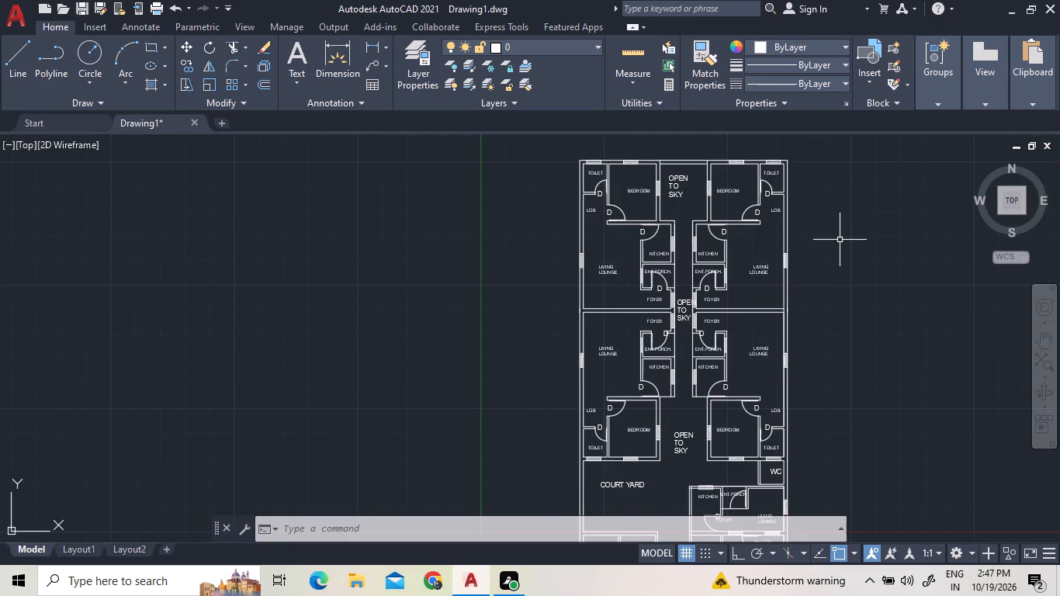
{"action": "scroll", "coordinate": [840, 240], "scroll_direction": "down", "scroll_amount": 2}
{"action": "left_click", "coordinate": [842, 400]}
{"action": "left_click", "coordinate": [695, 132]}
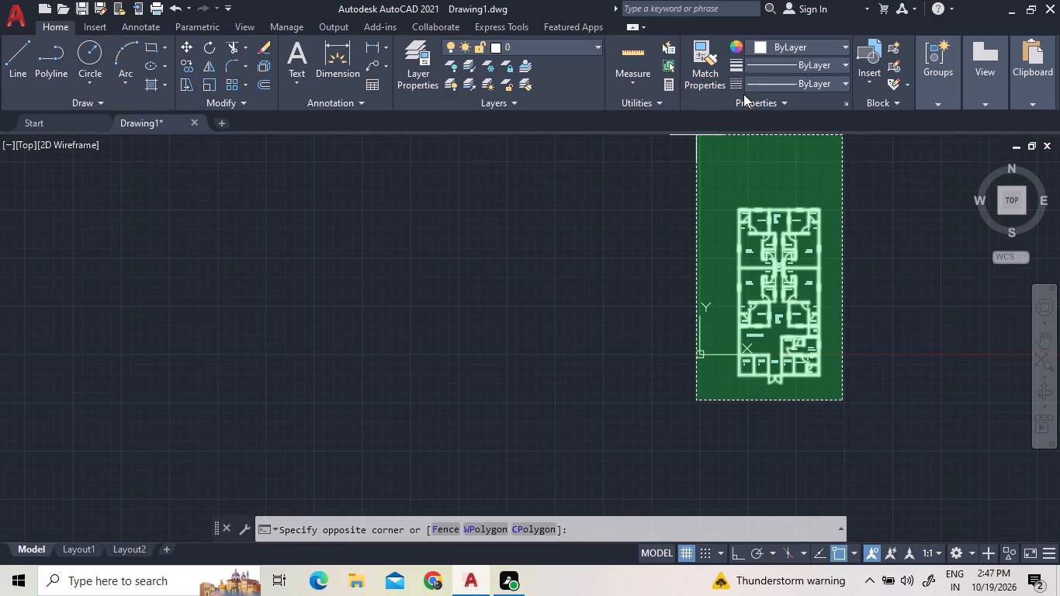
{"action": "left_click", "coordinate": [698, 174]}
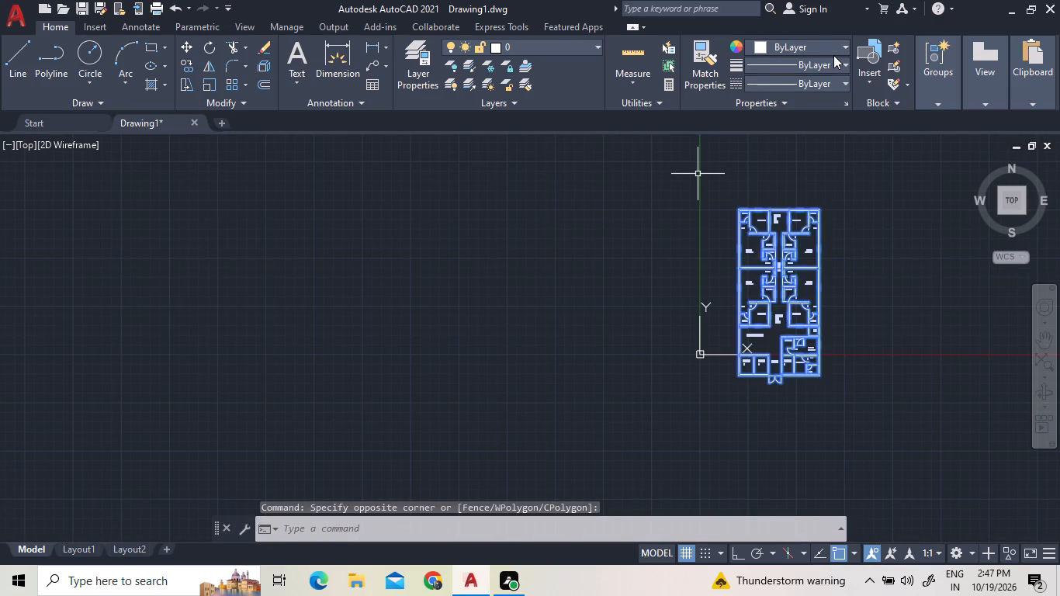
{"action": "left_click", "coordinate": [833, 47]}
{"action": "left_click", "coordinate": [809, 109]}
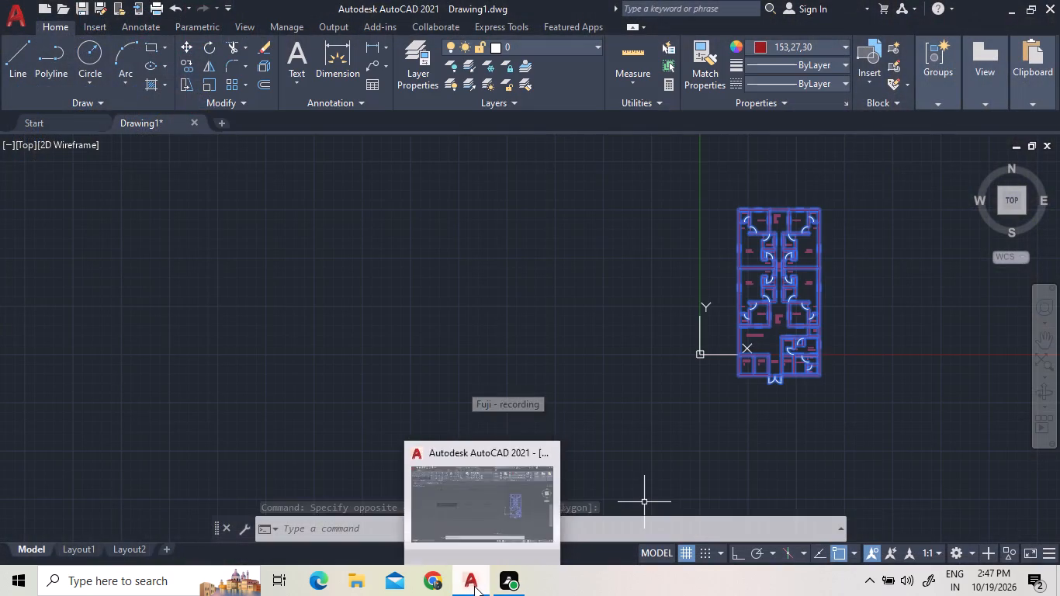
{"action": "left_click", "coordinate": [476, 532]}
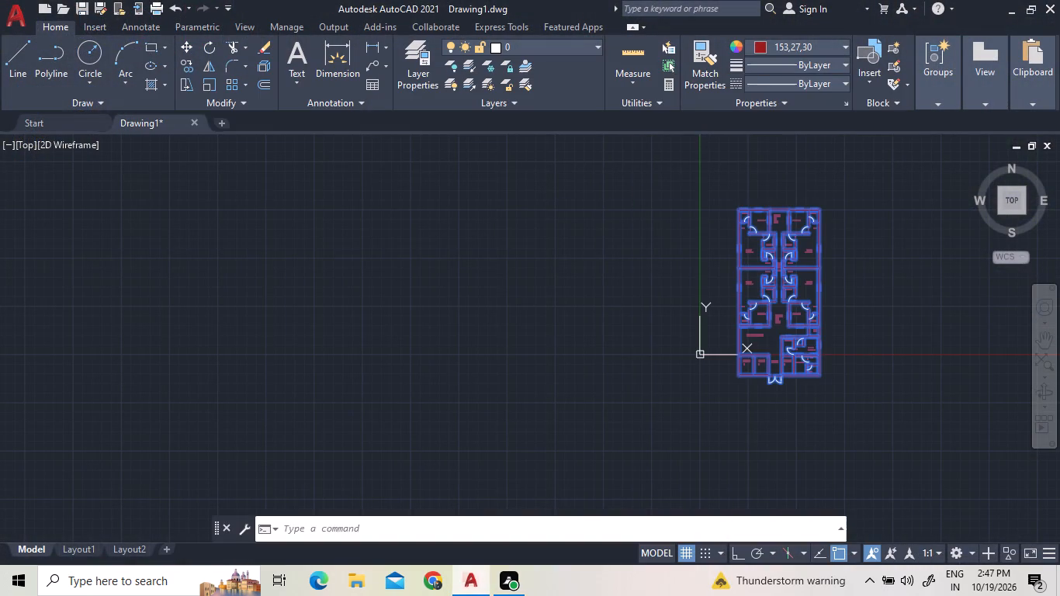
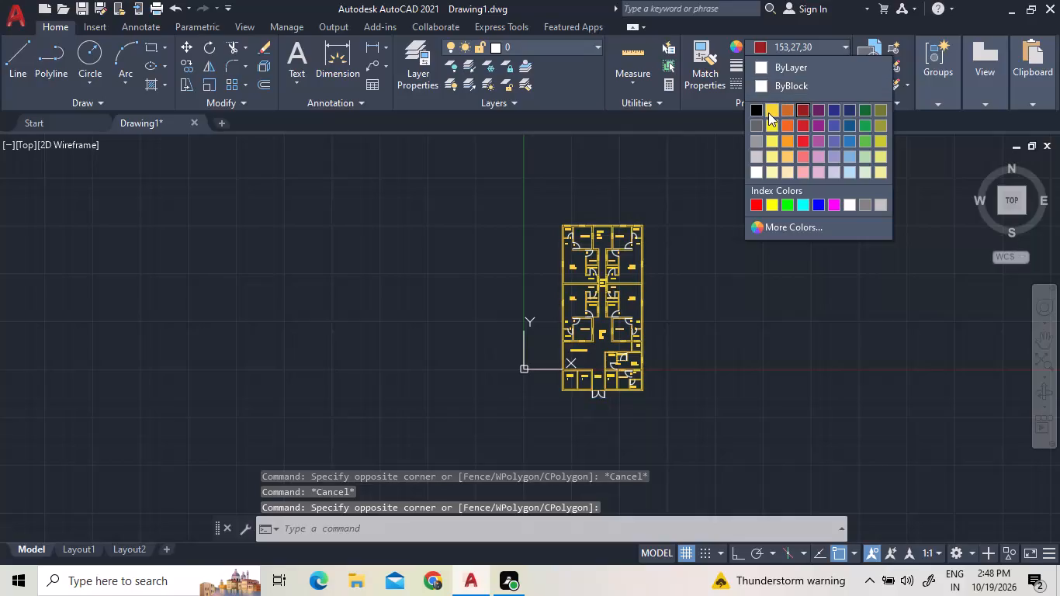
Change the colour of the selected floor plan objects to yellow (248,215,49).
{"action": "left_click", "coordinate": [768, 113]}
{"action": "key", "text": "Escape"}
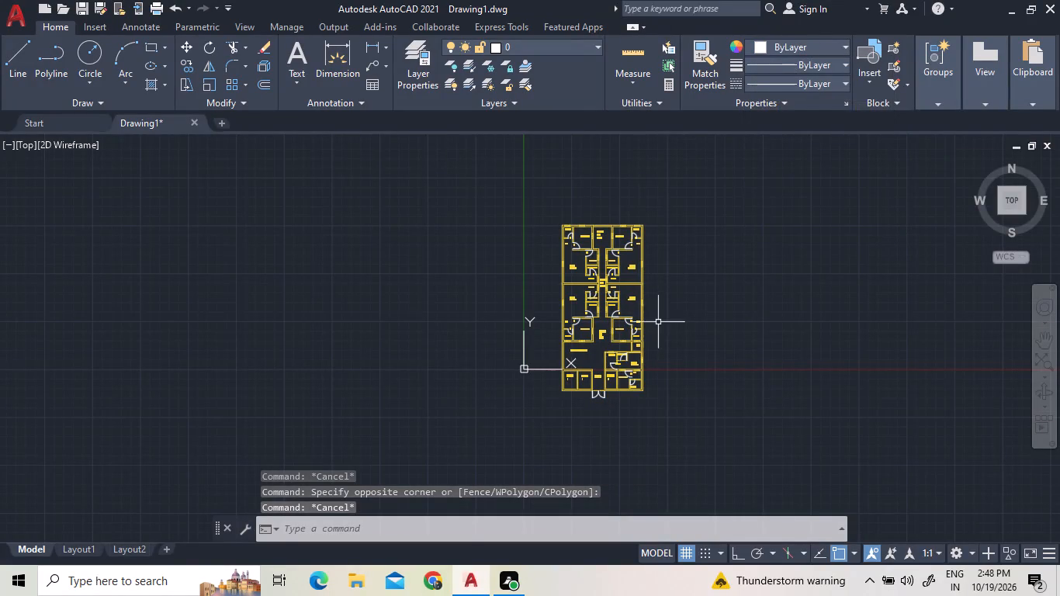
Delete the door between the ground-level BEDROOM and LOB beside Shop 1, together with its D label.
{"action": "scroll", "coordinate": [657, 324], "scroll_direction": "up", "scroll_amount": 3}
{"action": "scroll", "coordinate": [661, 302], "scroll_direction": "down", "scroll_amount": 2}
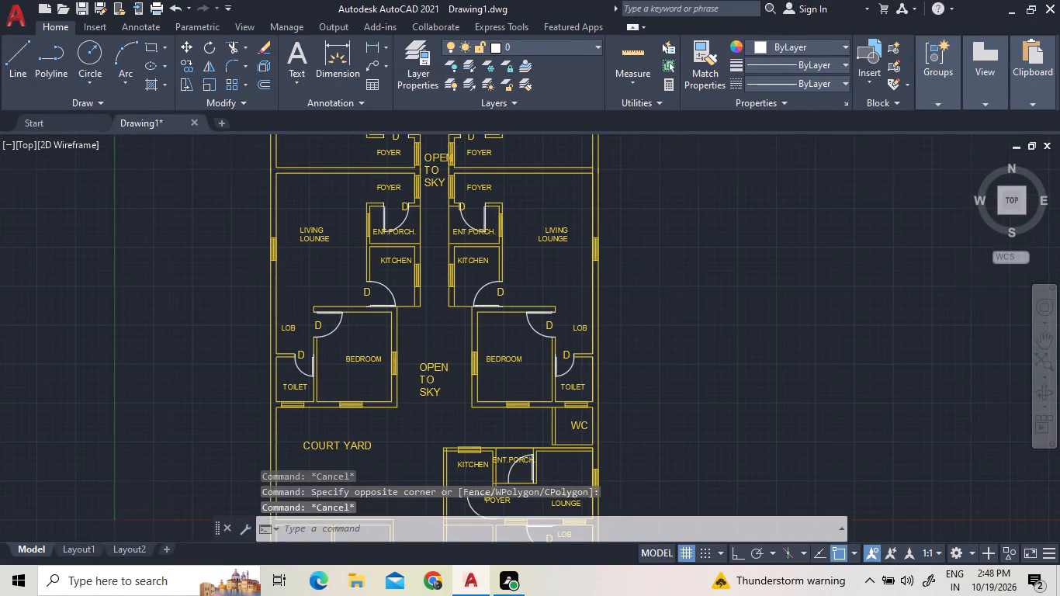
{"action": "scroll", "coordinate": [625, 390], "scroll_direction": "up", "scroll_amount": 3}
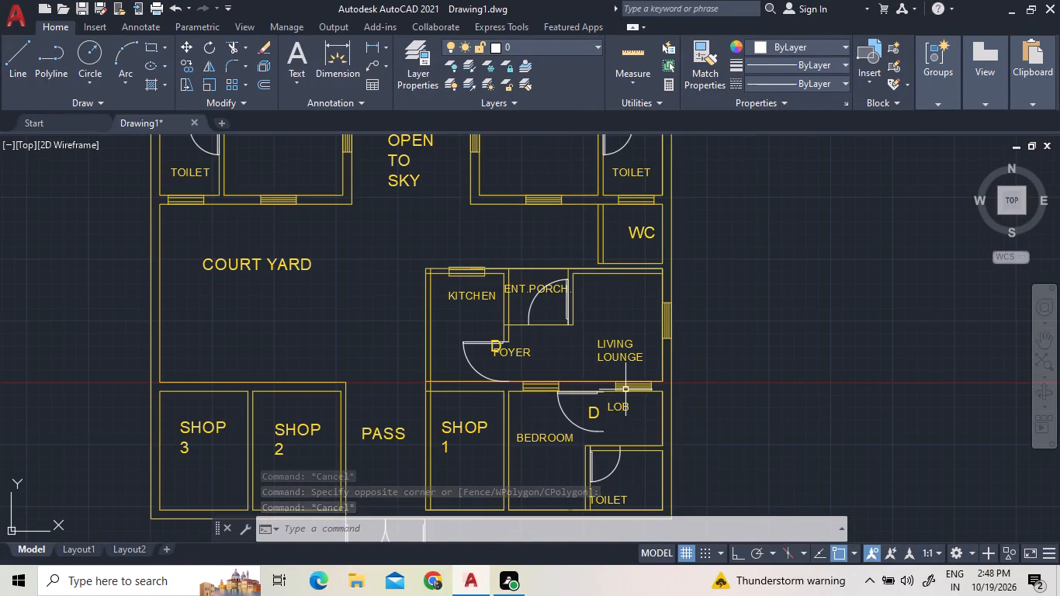
{"action": "scroll", "coordinate": [633, 383], "scroll_direction": "down", "scroll_amount": 2}
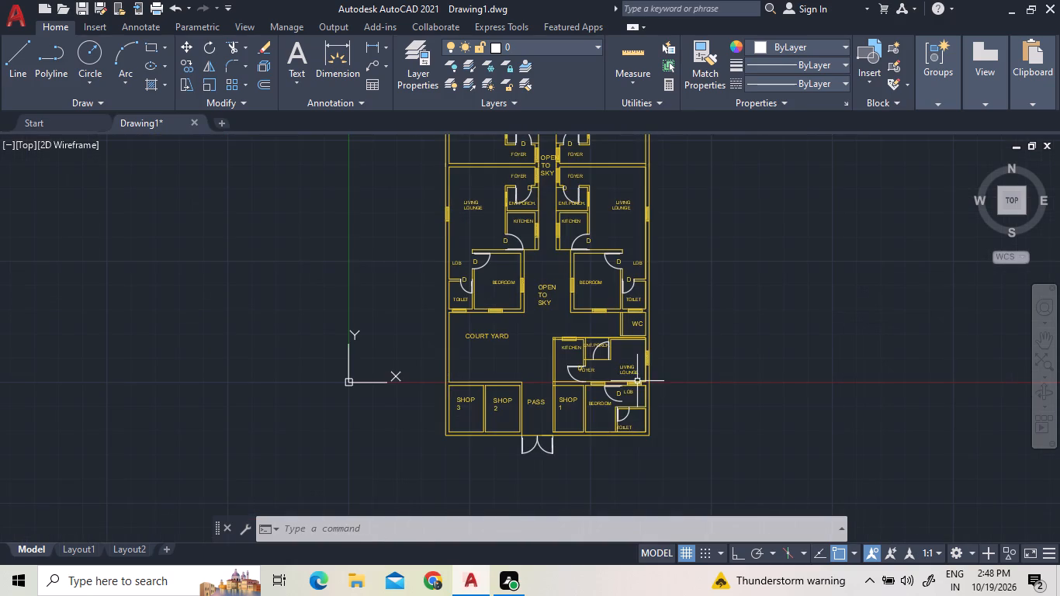
{"action": "scroll", "coordinate": [617, 455], "scroll_direction": "up", "scroll_amount": 2}
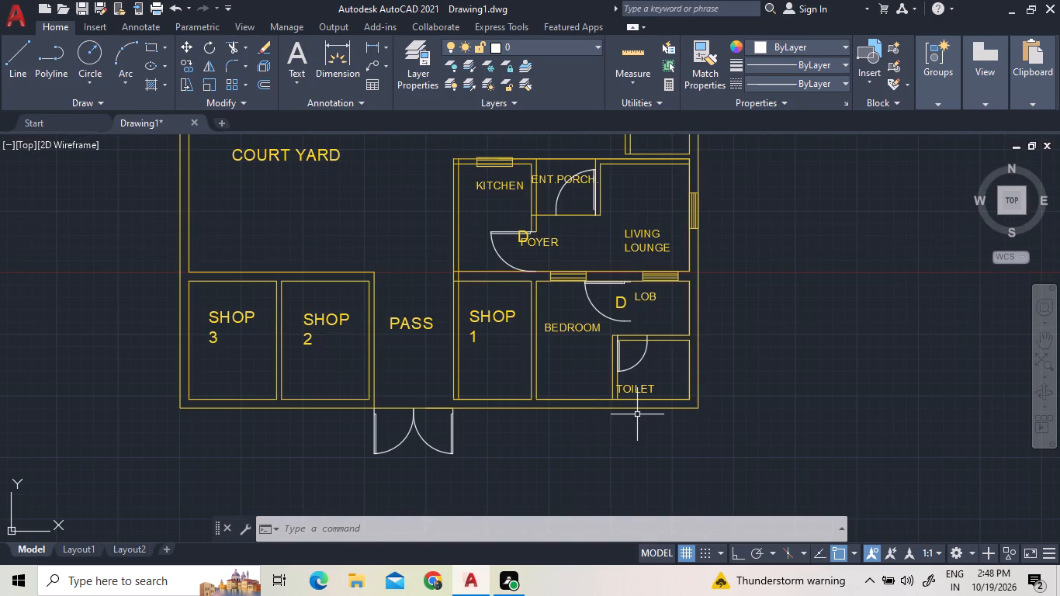
{"action": "scroll", "coordinate": [648, 328], "scroll_direction": "up", "scroll_amount": 3}
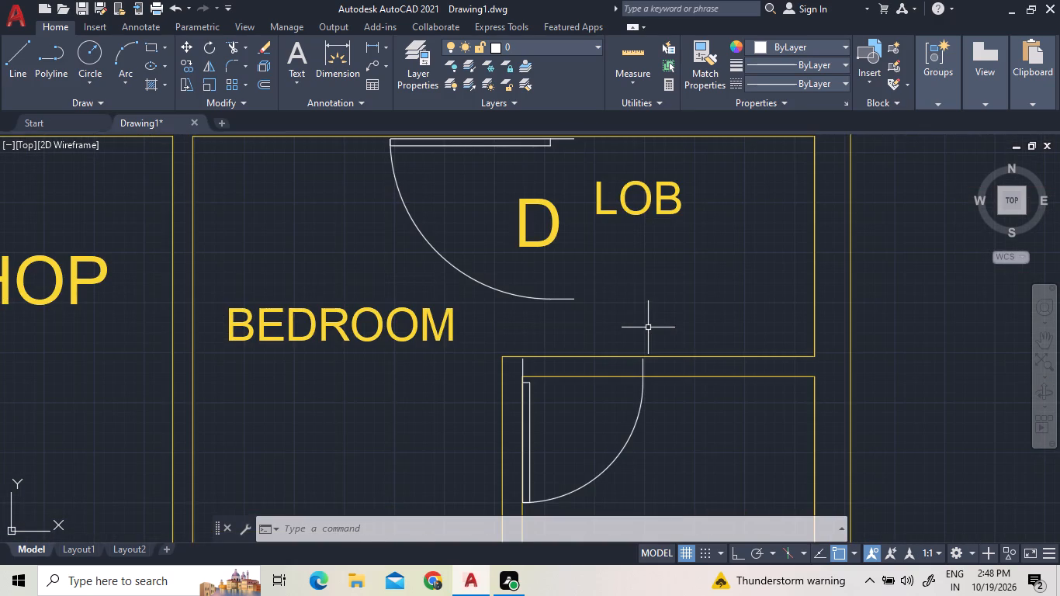
{"action": "left_click", "coordinate": [486, 282]}
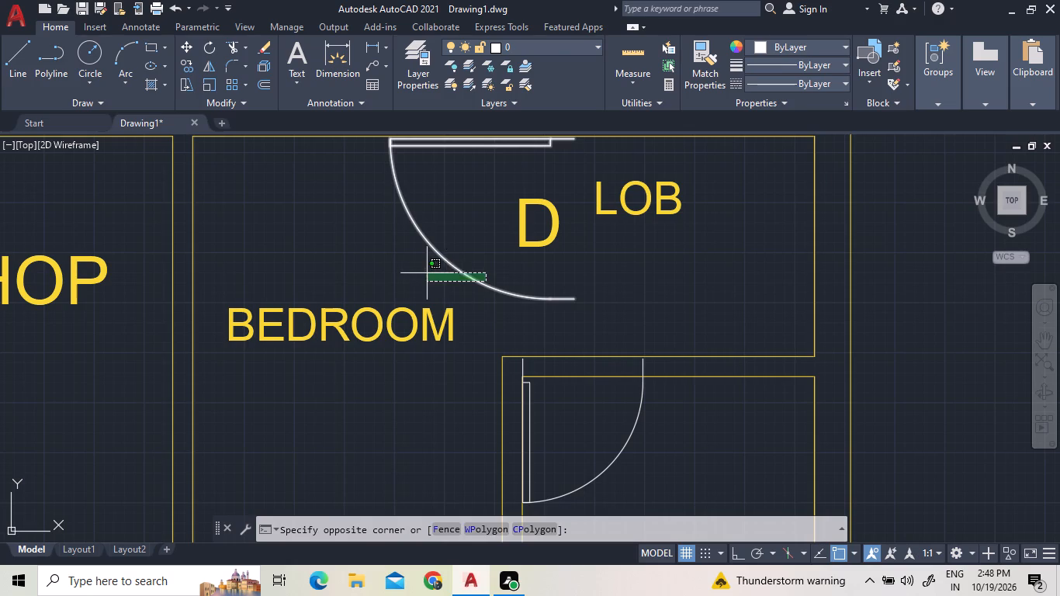
{"action": "left_click", "coordinate": [425, 272]}
{"action": "key", "text": "Delete"}
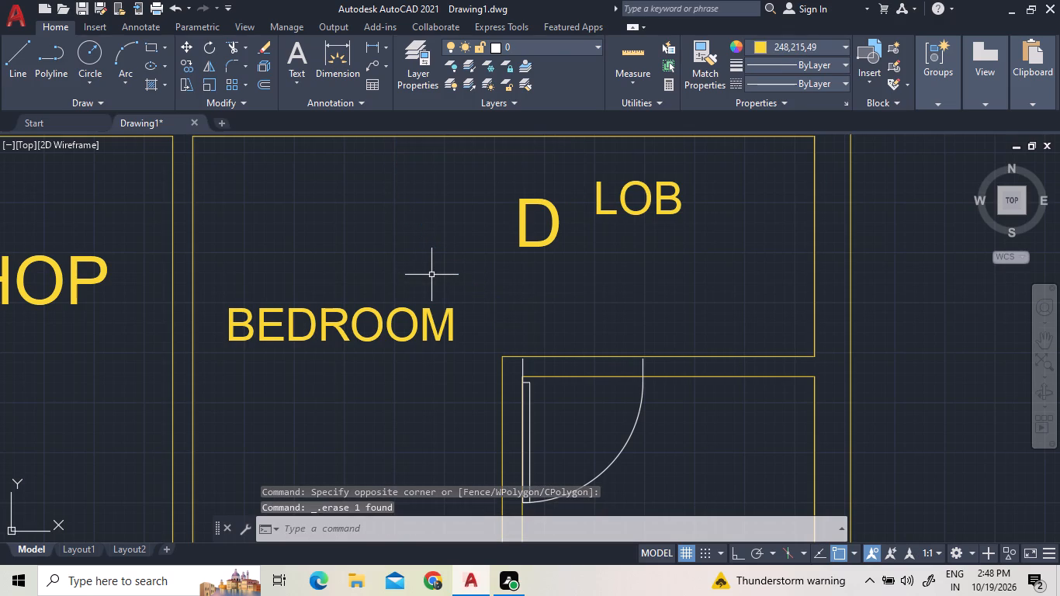
{"action": "left_click", "coordinate": [526, 203]}
{"action": "key", "text": "Delete"}
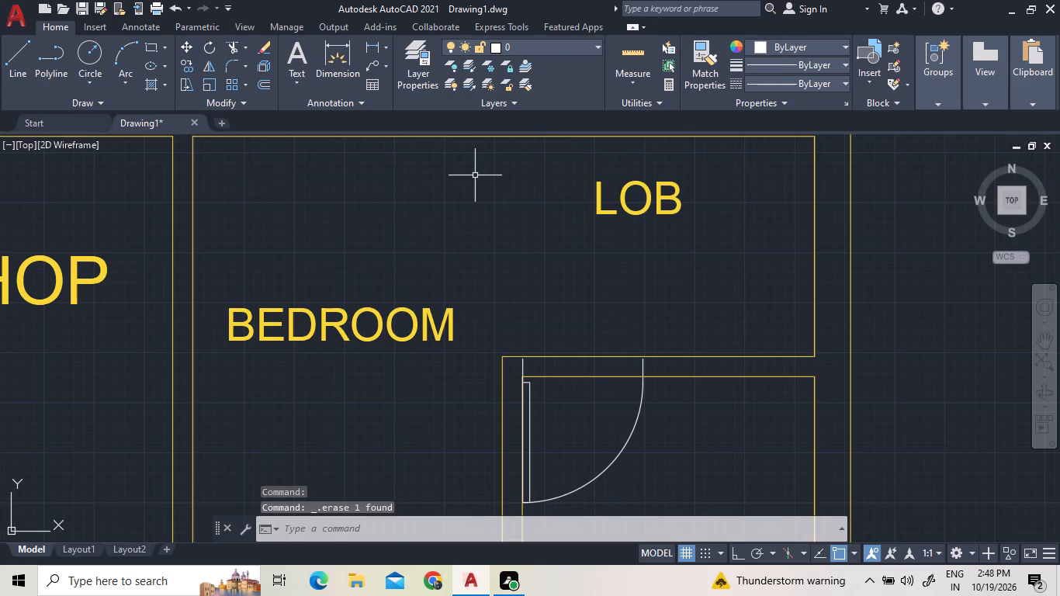
Copy the kitchen door beside the FOYER to the upper inner corner of the LOB at the exterior wall.
{"action": "scroll", "coordinate": [507, 171], "scroll_direction": "down", "scroll_amount": 3}
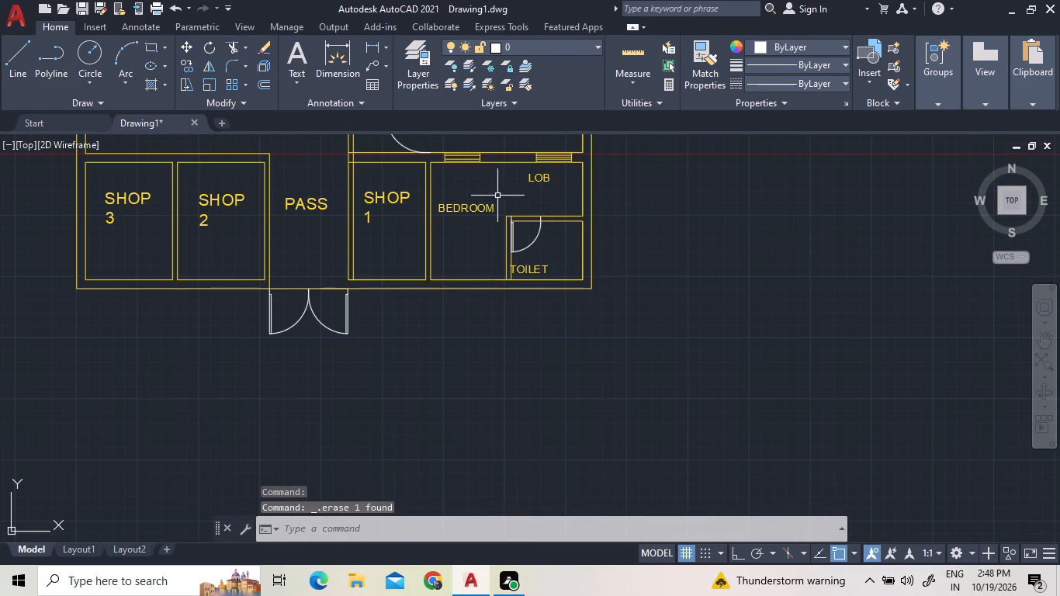
{"action": "scroll", "coordinate": [497, 232], "scroll_direction": "down", "scroll_amount": 2}
{"action": "scroll", "coordinate": [486, 153], "scroll_direction": "up", "scroll_amount": 2}
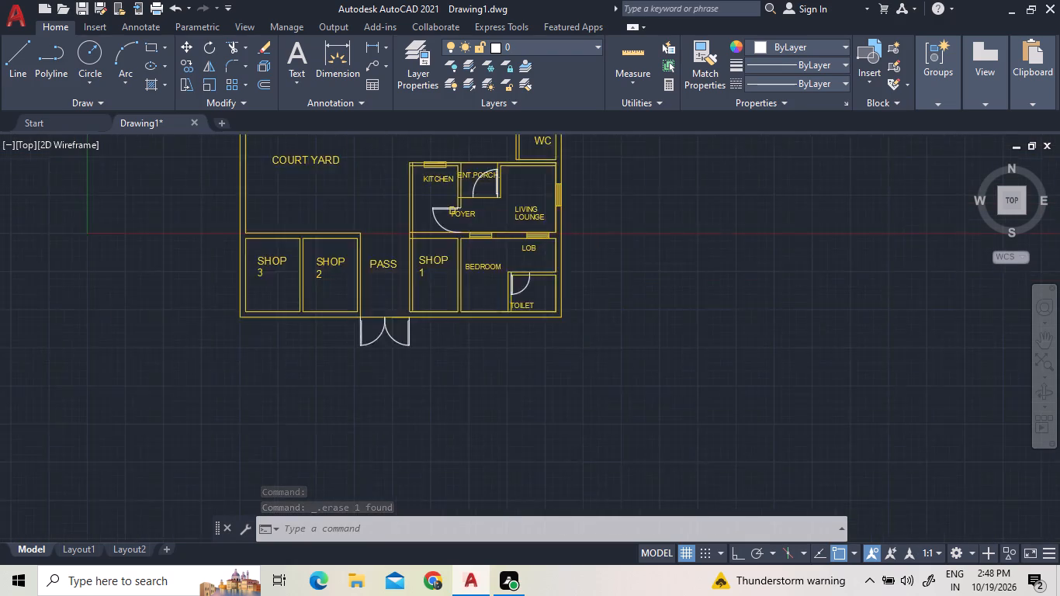
{"action": "left_click", "coordinate": [413, 265]}
{"action": "right_click", "coordinate": [413, 265]}
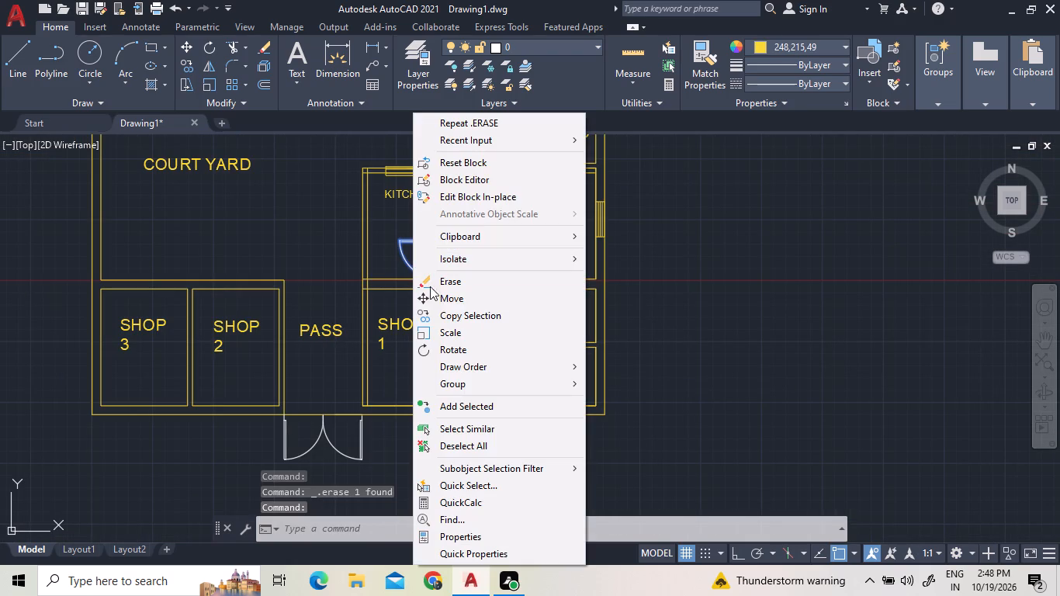
{"action": "left_click", "coordinate": [428, 311]}
{"action": "scroll", "coordinate": [441, 245], "scroll_direction": "up", "scroll_amount": 3}
{"action": "left_click", "coordinate": [446, 237]}
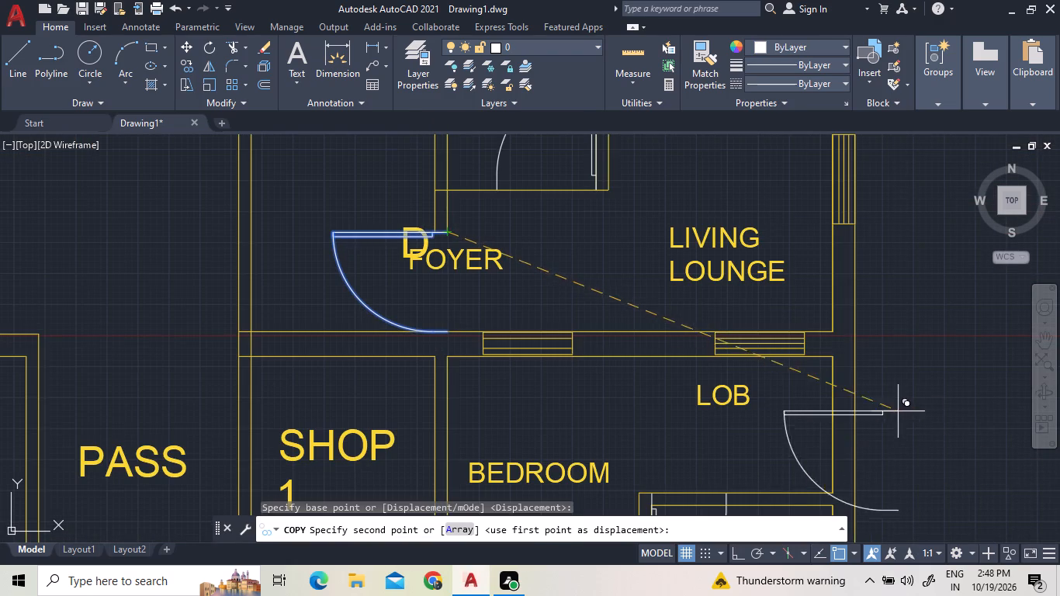
{"action": "scroll", "coordinate": [836, 364], "scroll_direction": "up", "scroll_amount": 3}
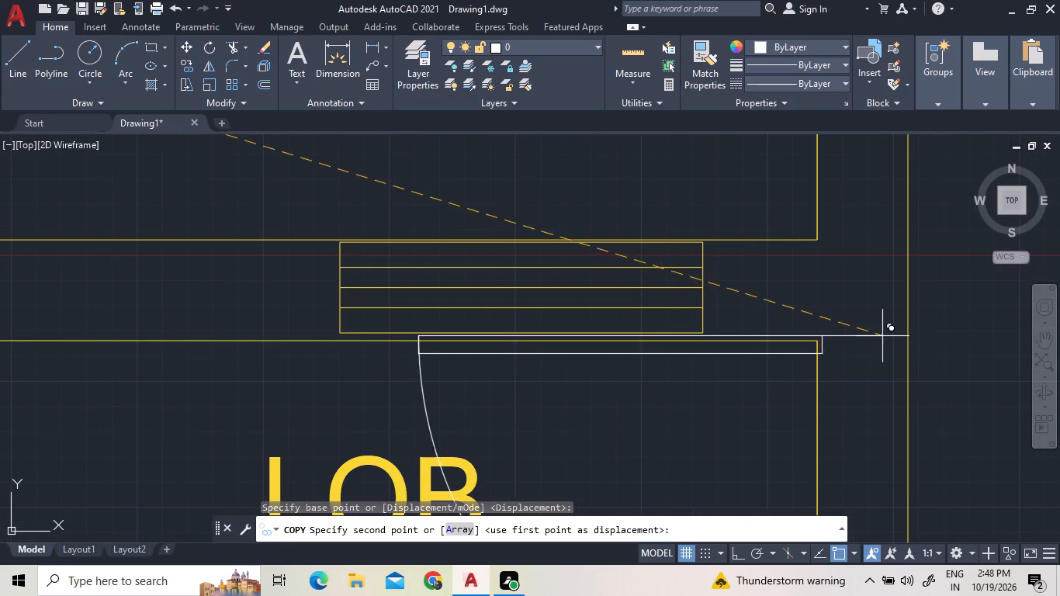
{"action": "left_click", "coordinate": [817, 340]}
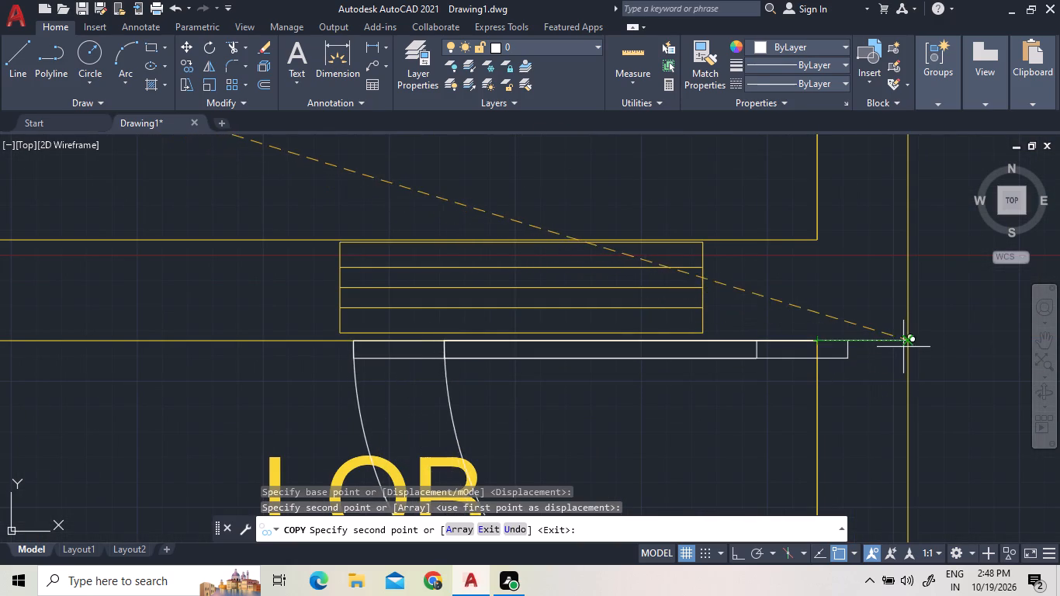
{"action": "key", "text": "Escape"}
Move the copied LOB door across the wall thickness so its end meets the outer line of the exterior wall.
{"action": "left_click", "coordinate": [740, 359]}
{"action": "right_click", "coordinate": [742, 361]}
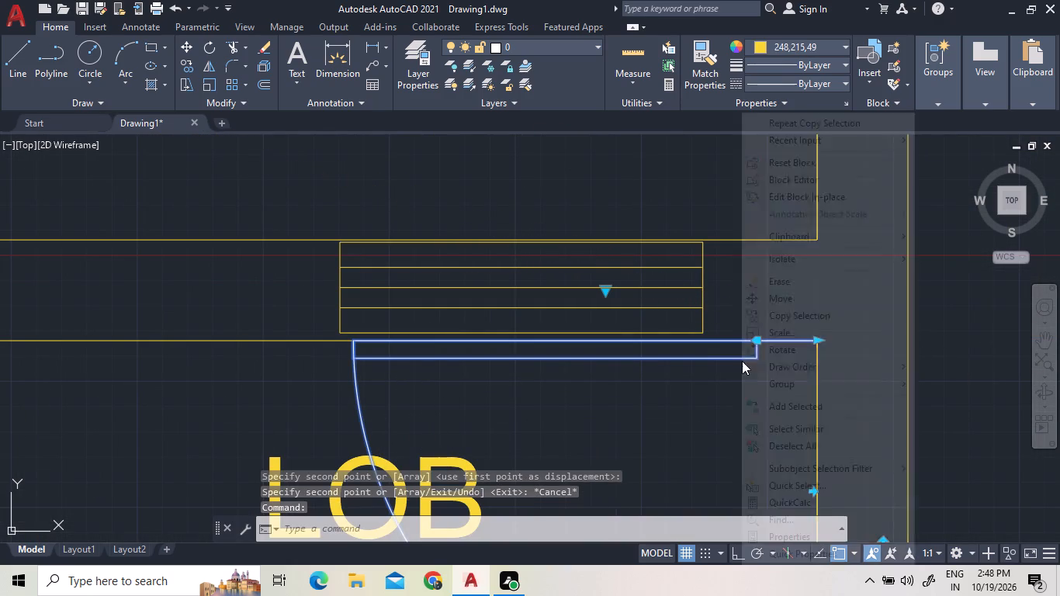
{"action": "left_click", "coordinate": [797, 301]}
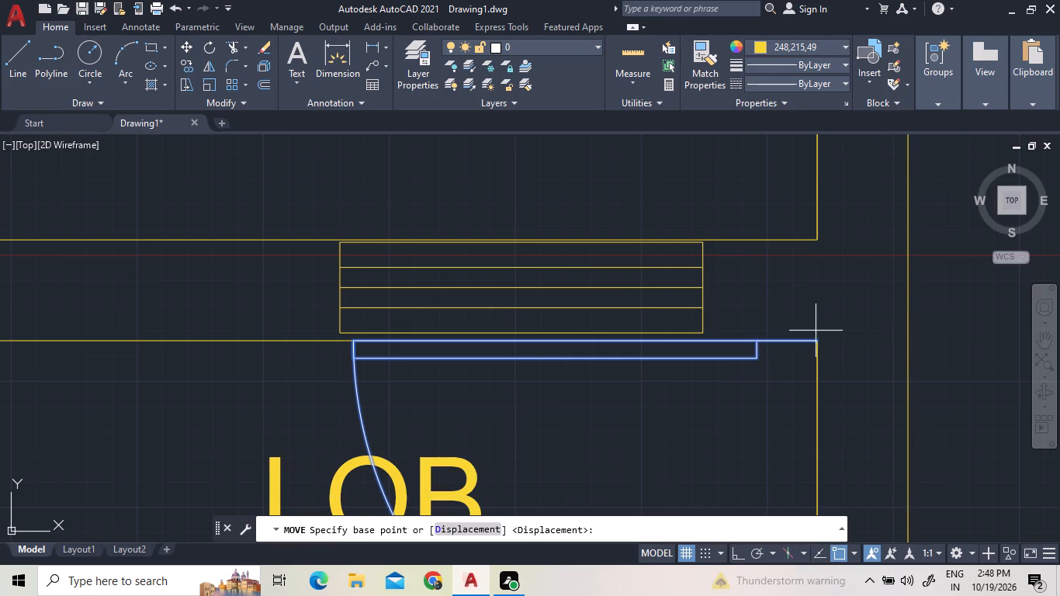
{"action": "left_click", "coordinate": [816, 342]}
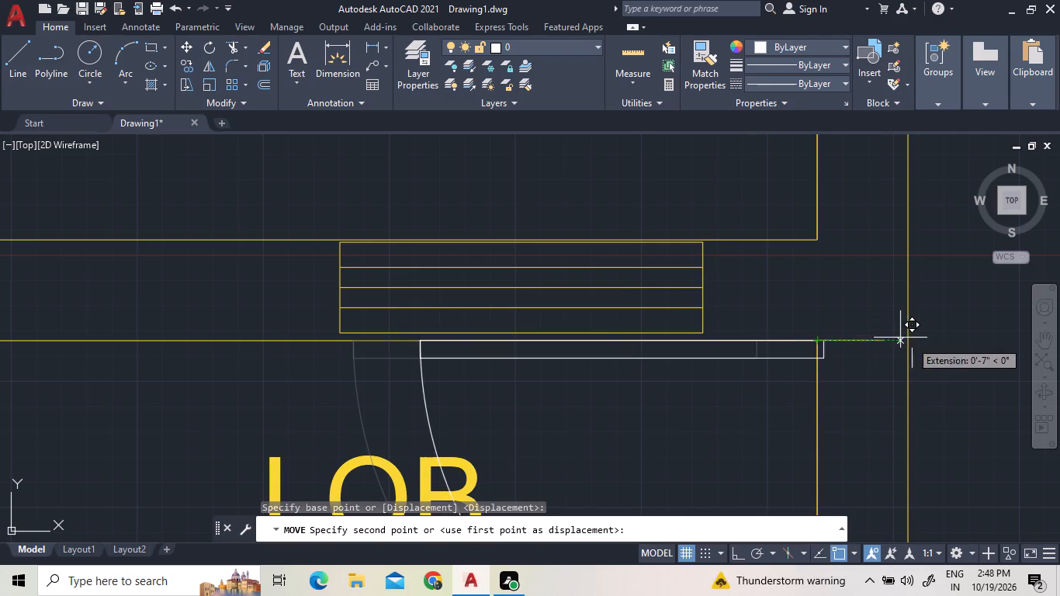
{"action": "left_click", "coordinate": [908, 339]}
{"action": "scroll", "coordinate": [734, 265], "scroll_direction": "down", "scroll_amount": 4}
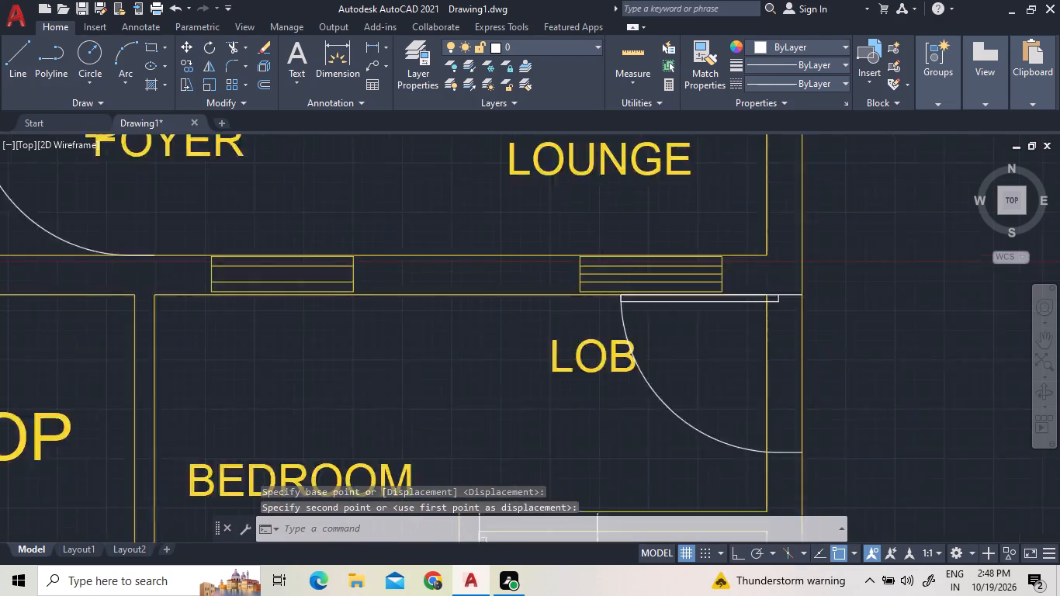
{"action": "key", "text": "Escape"}
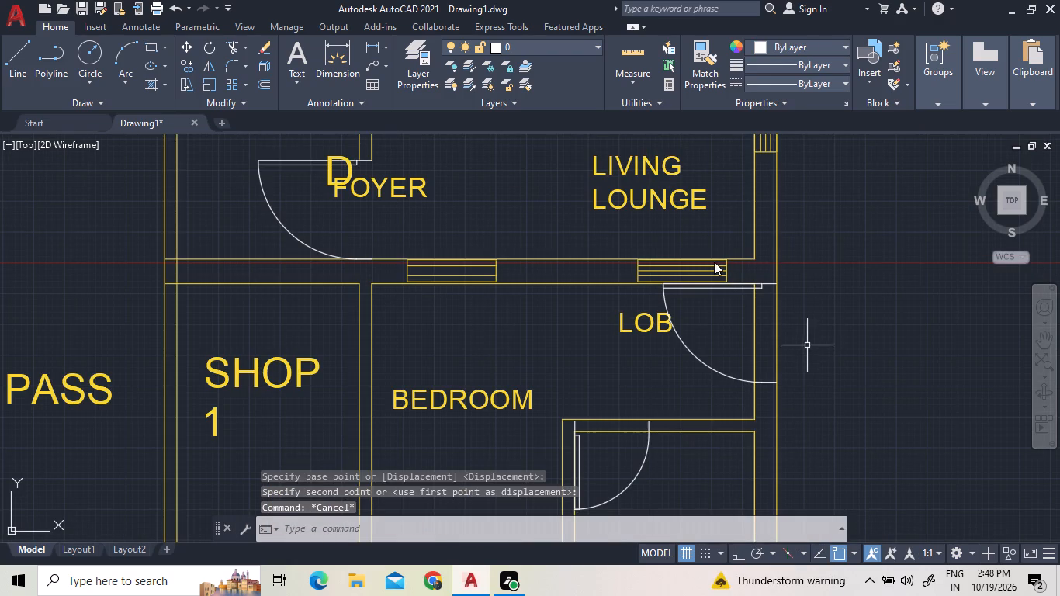
Trim both exterior wall lines across the new LOB door to form its opening.
{"action": "left_click", "coordinate": [235, 50]}
{"action": "left_click_drag", "start_coordinate": [735, 320], "coordinate": [751, 323]}
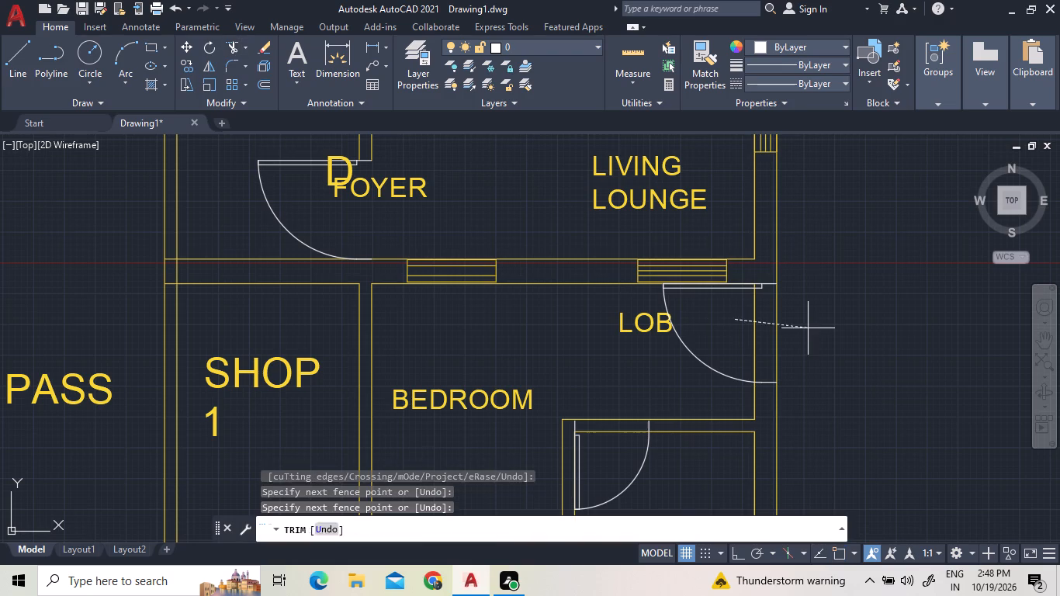
{"action": "left_click", "coordinate": [842, 336]}
{"action": "scroll", "coordinate": [840, 336], "scroll_direction": "down", "scroll_amount": 2}
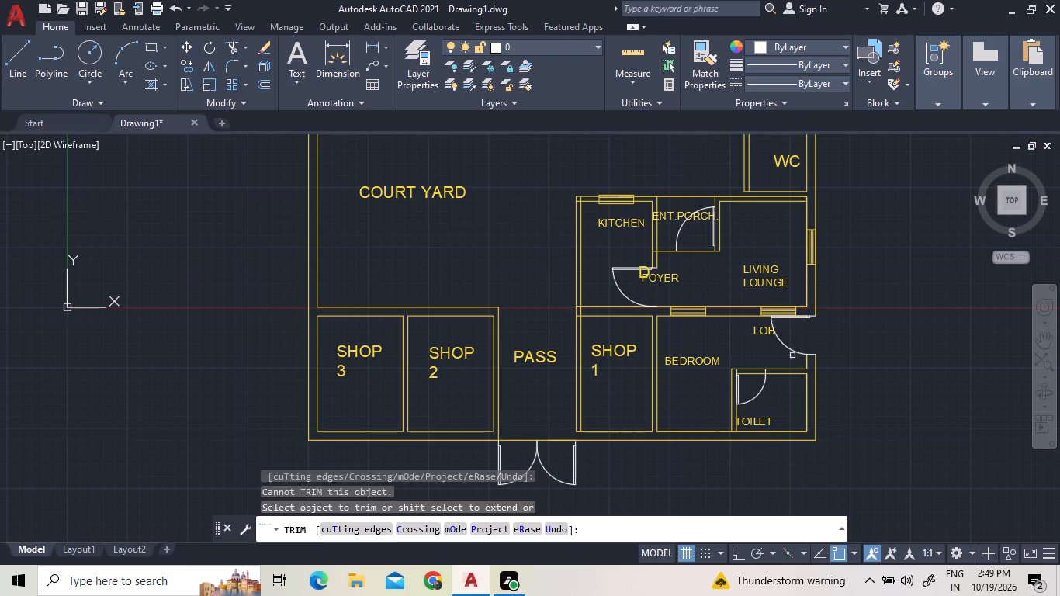
Save the drawing to New Volume (H:) with the file name 19OCT AFTERNOON.
{"action": "left_click", "coordinate": [82, 1]}
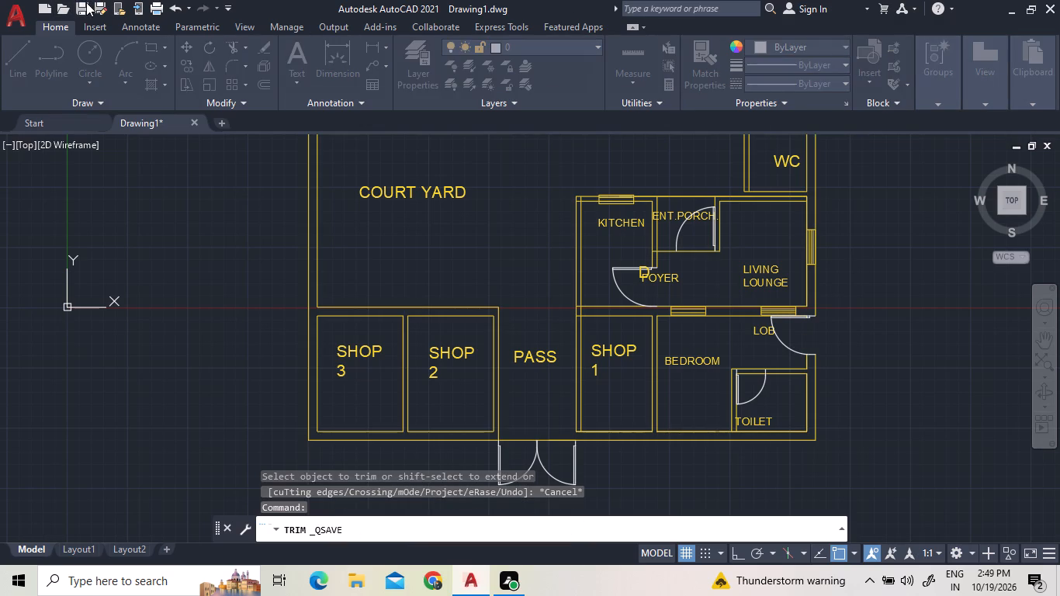
{"action": "left_click", "coordinate": [407, 124]}
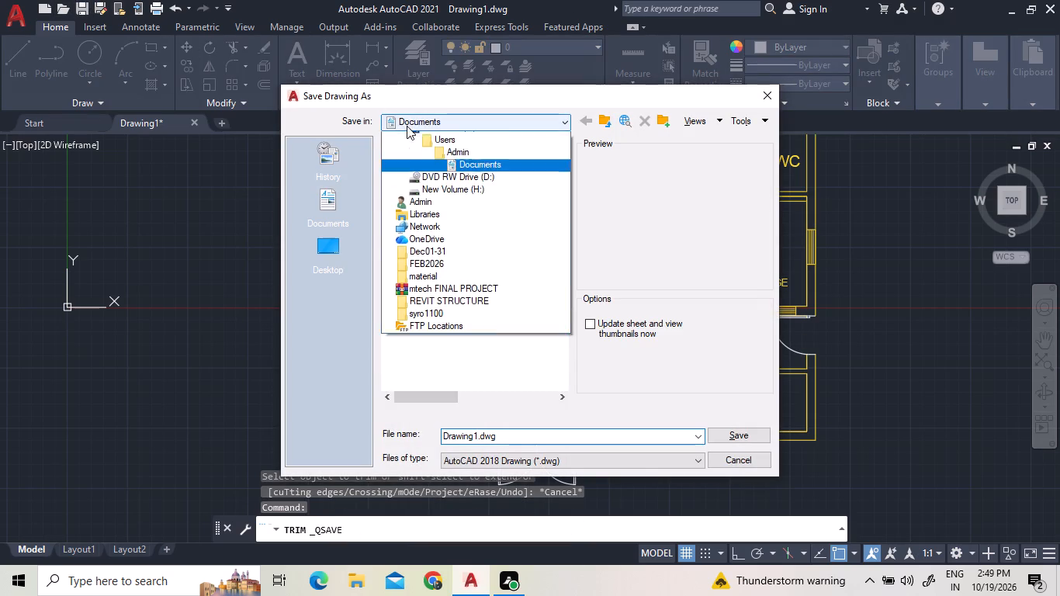
{"action": "left_click", "coordinate": [449, 225]}
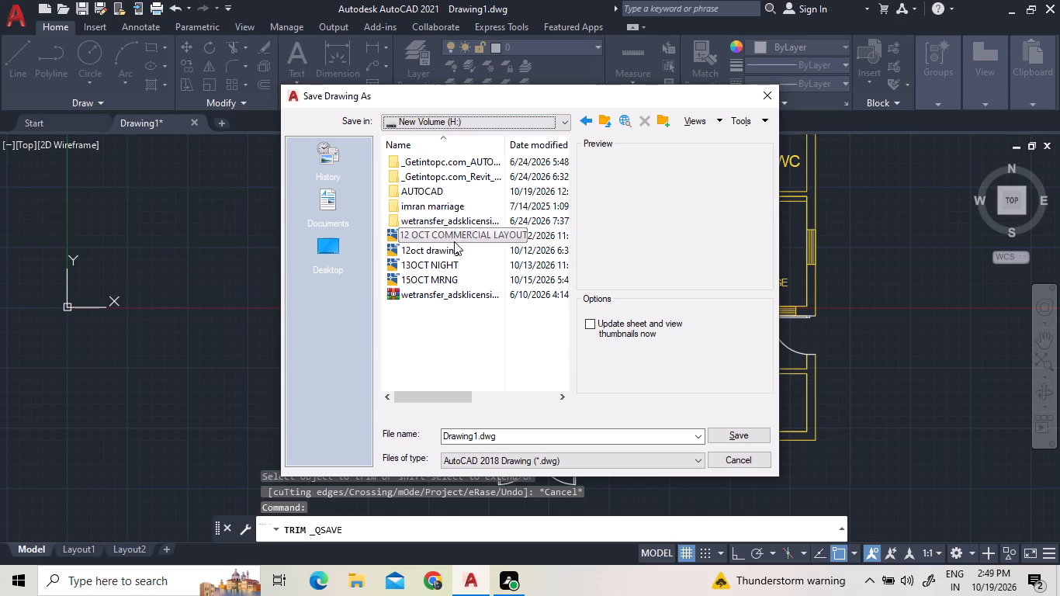
{"action": "double_click", "coordinate": [508, 438]}
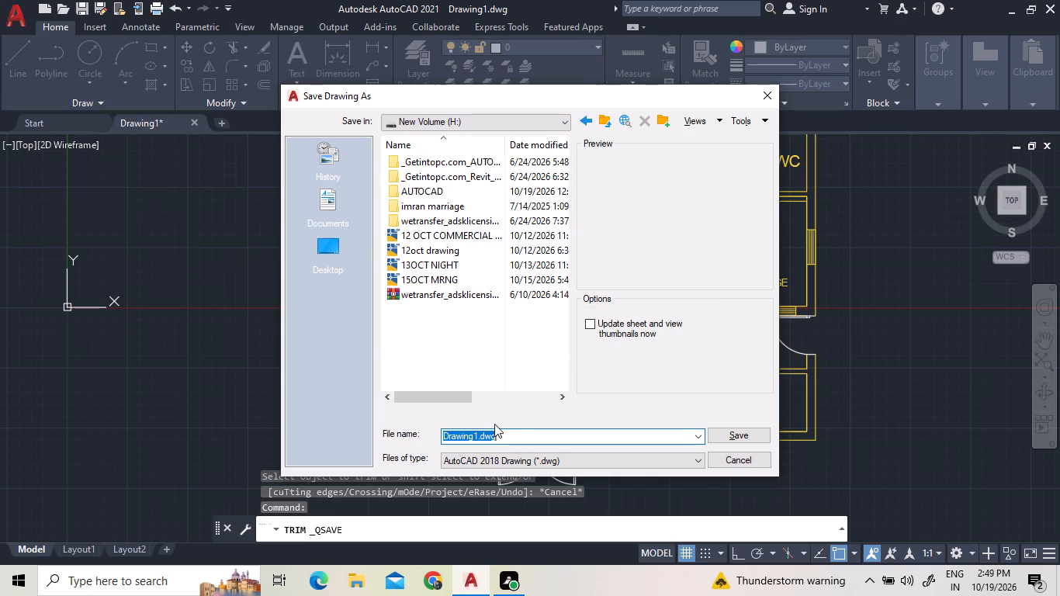
{"action": "type", "text": "18"}
{"action": "key", "text": "BackSpace"}
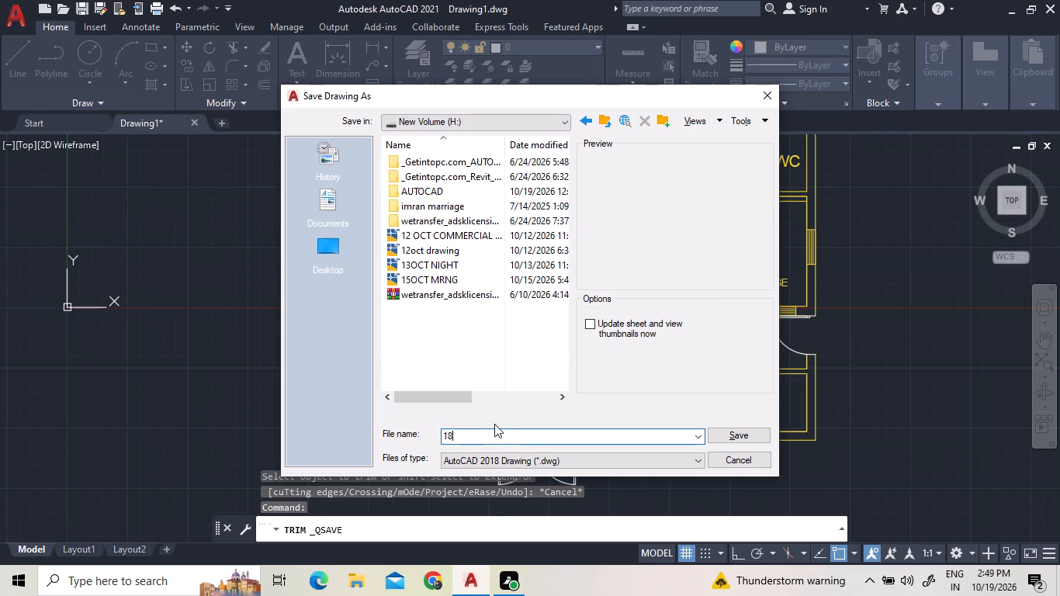
{"action": "key", "text": "9"}
{"action": "type", "text": "OCT"}
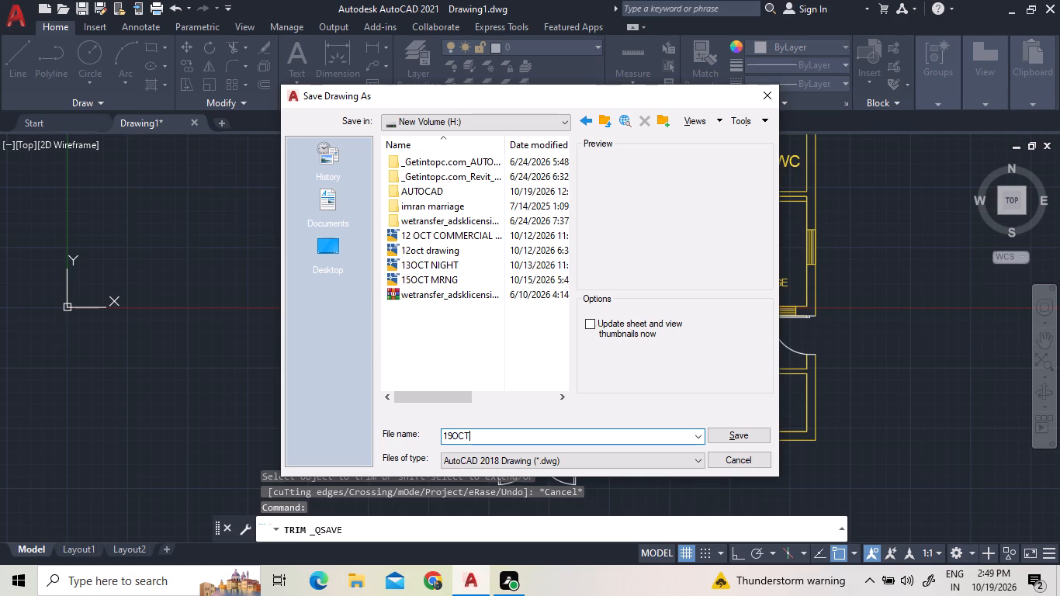
{"action": "key", "text": "space"}
{"action": "type", "text": "AFTER"}
{"action": "type", "text": "NOON"}
{"action": "key", "text": "Return"}
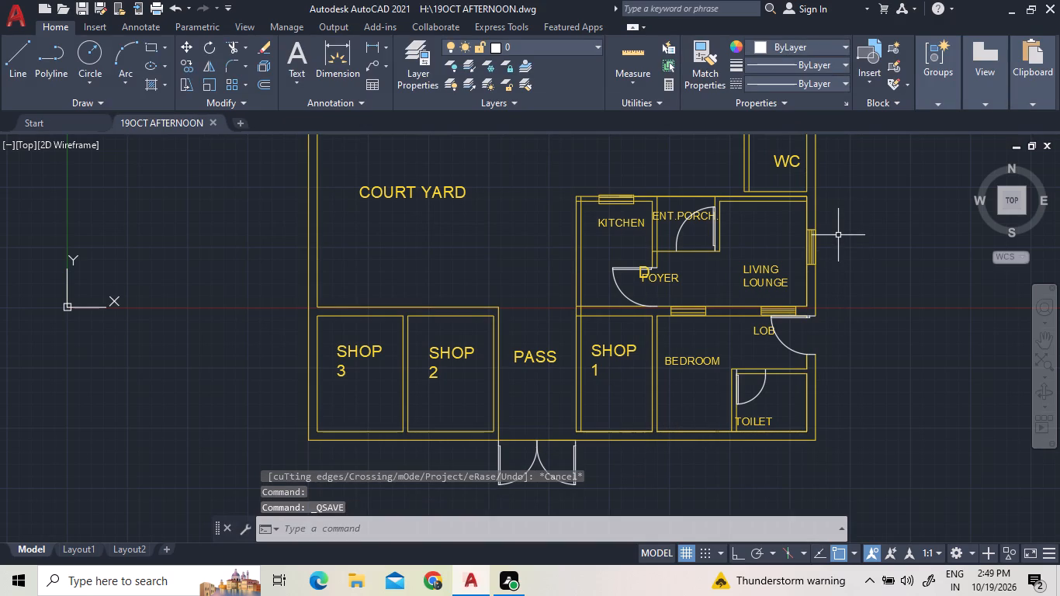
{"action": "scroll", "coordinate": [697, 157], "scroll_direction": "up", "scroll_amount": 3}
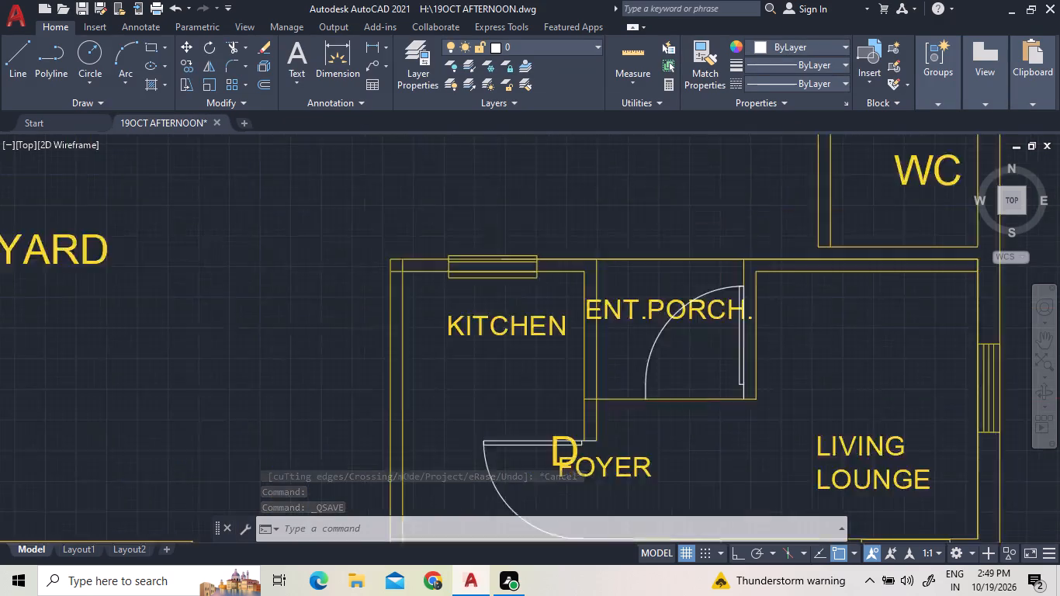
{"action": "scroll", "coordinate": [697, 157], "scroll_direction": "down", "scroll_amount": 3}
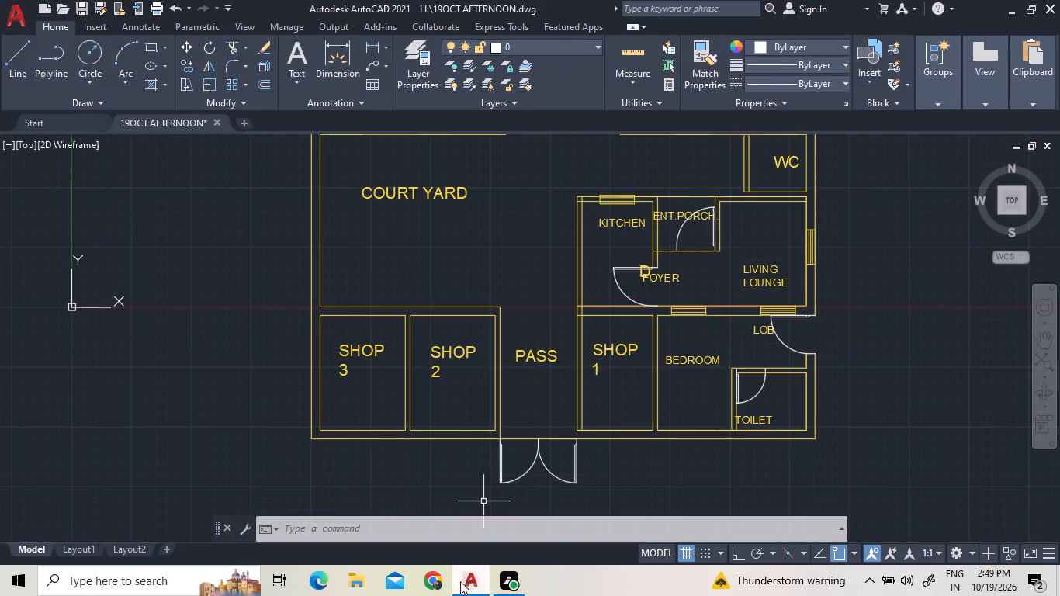